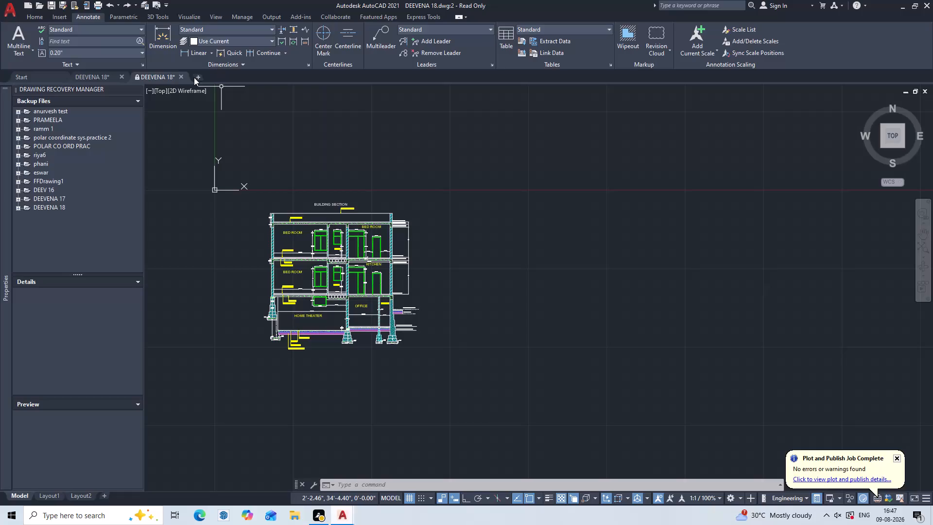
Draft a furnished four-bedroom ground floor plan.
Create a new blank drawing alongside the open DEEVENA 18 drawings.
{"action": "left_click", "coordinate": [197, 76]}
{"action": "left_click", "coordinate": [199, 75]}
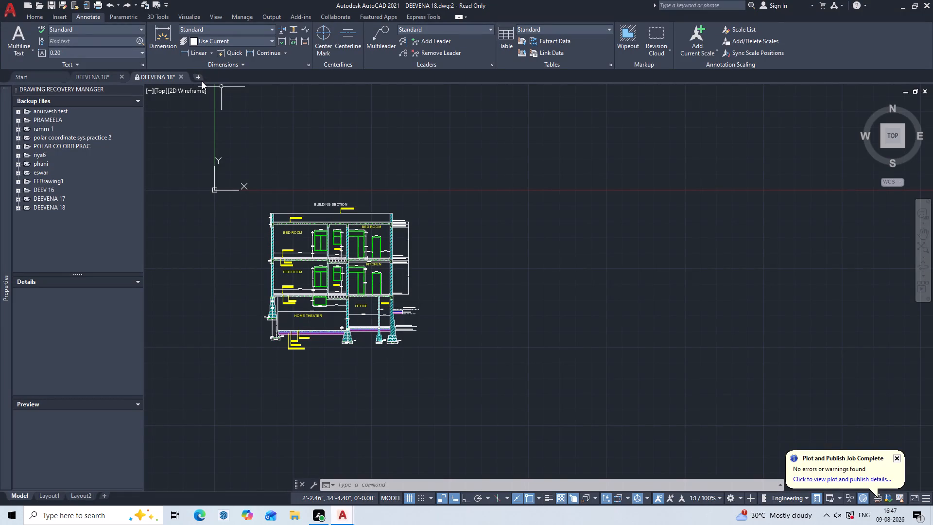
{"action": "left_click", "coordinate": [198, 75]}
{"action": "left_click", "coordinate": [199, 76]}
{"action": "left_click", "coordinate": [196, 77]}
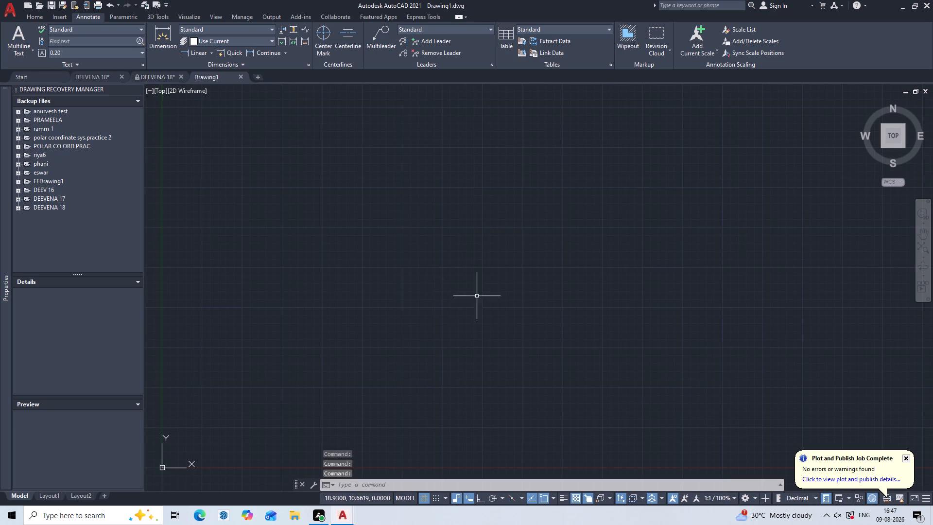
Set the model space limits from the default 0,0 lower-left corner to an upper-right corner of 420,297.
{"action": "type", "text": "LI"}
{"action": "type", "text": "MI"}
{"action": "type", "text": "TS"}
{"action": "key", "text": "Return"}
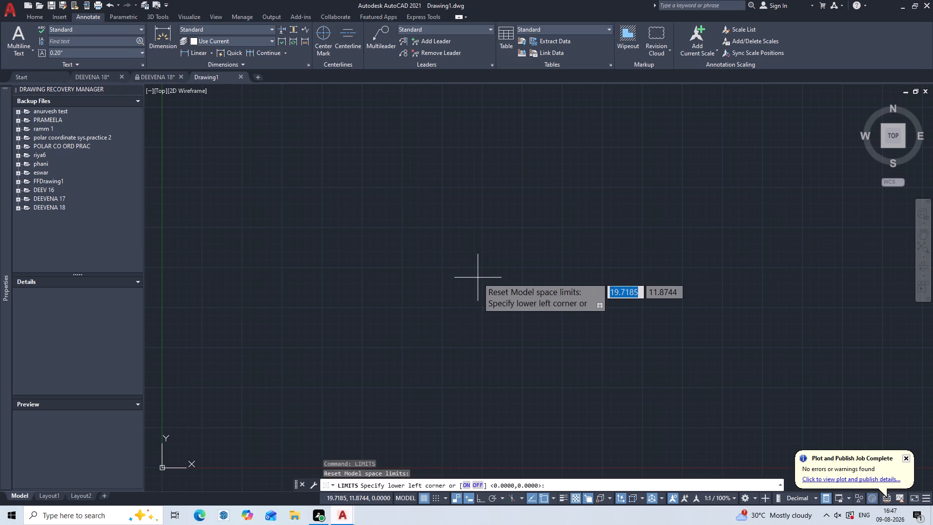
{"action": "key", "text": "Return"}
{"action": "type", "text": "420"}
{"action": "key", "text": "comma"}
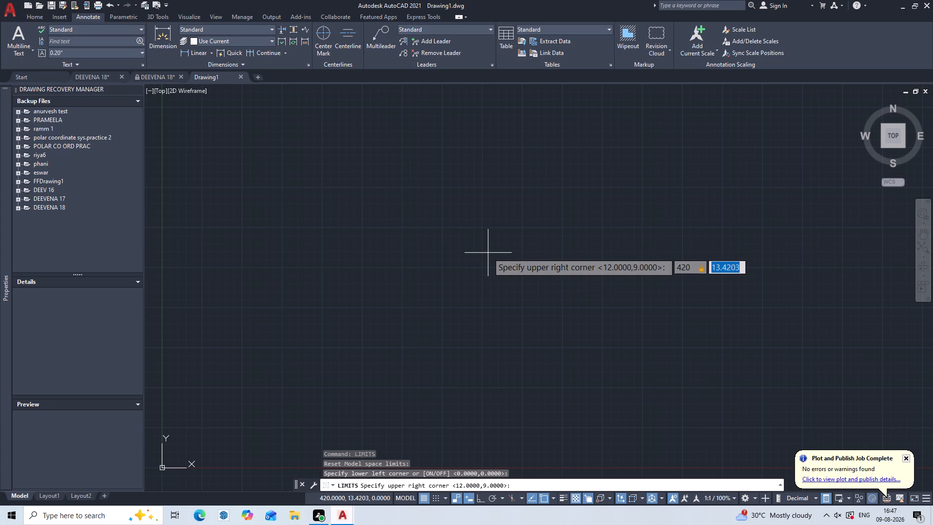
{"action": "type", "text": "297"}
{"action": "key", "text": "Return"}
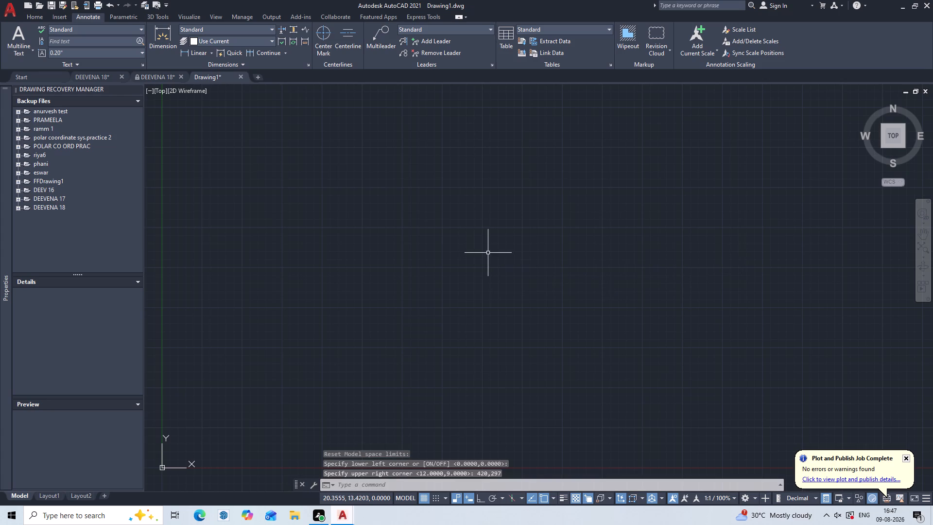
Set the drawing units' insertion scale to millimeters.
{"action": "type", "text": "UN"}
{"action": "key", "text": "Return"}
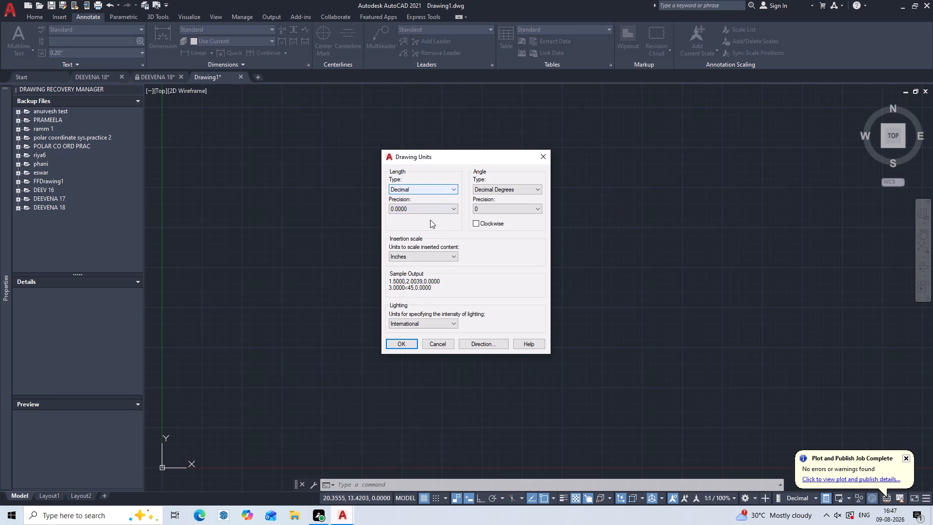
{"action": "left_click", "coordinate": [442, 252]}
{"action": "left_click", "coordinate": [418, 294]}
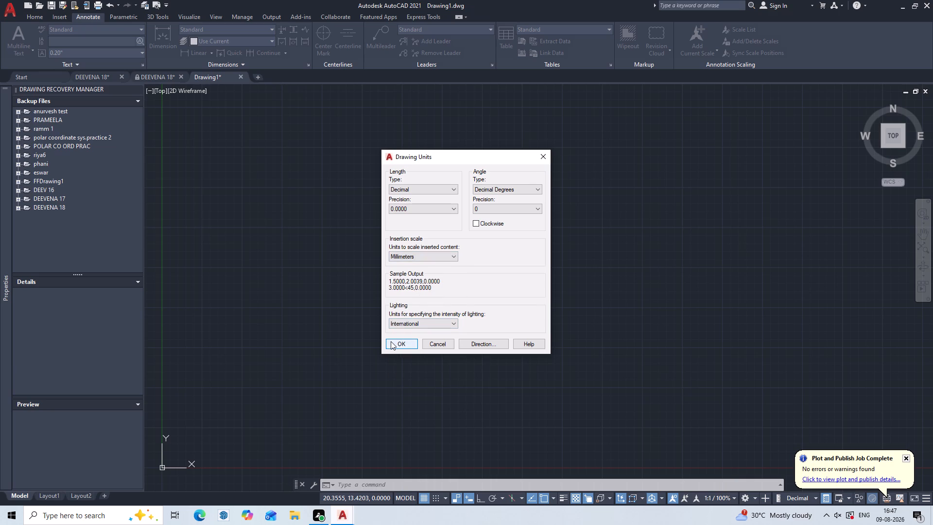
{"action": "left_click", "coordinate": [391, 341]}
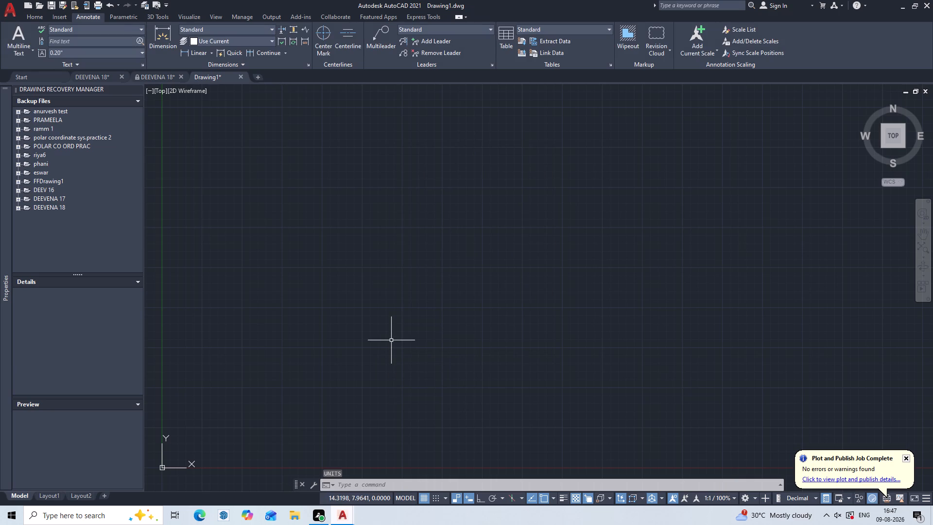
Modify the Standard dimension style, raising the arrow size to about 0.975.
{"action": "key", "text": "d"}
{"action": "key", "text": "Return"}
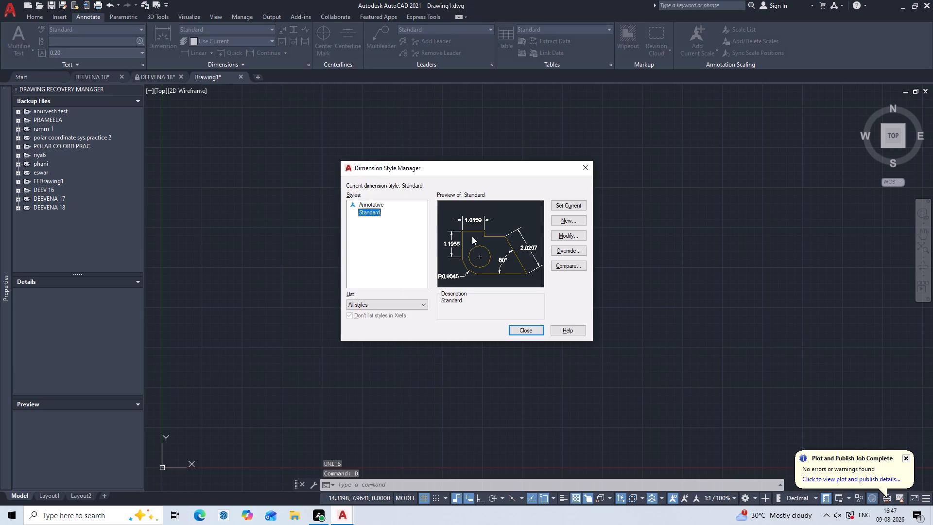
{"action": "left_click", "coordinate": [567, 235]}
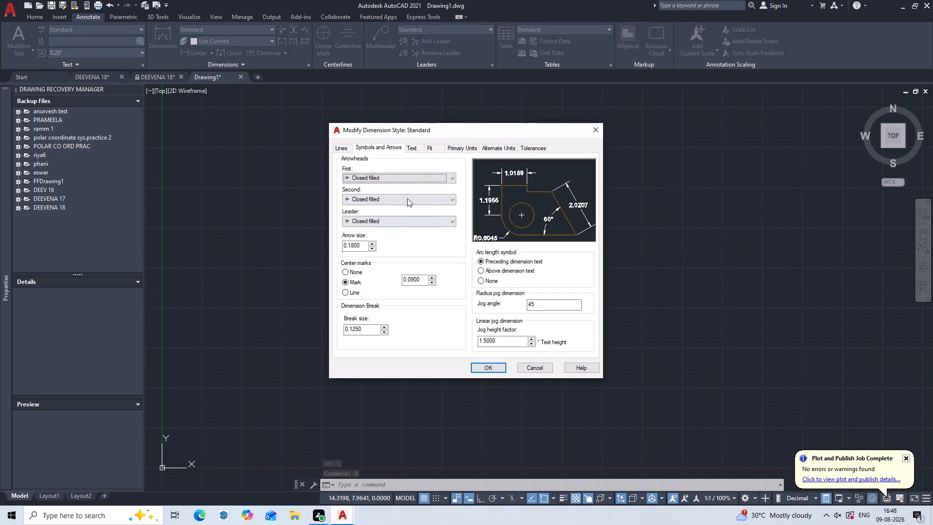
{"action": "left_click", "coordinate": [463, 149]}
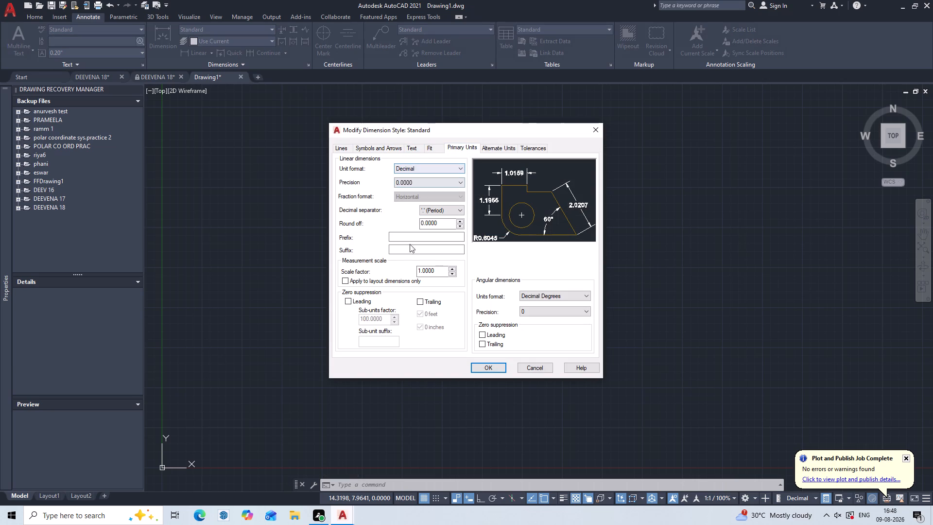
{"action": "left_click", "coordinate": [389, 145]}
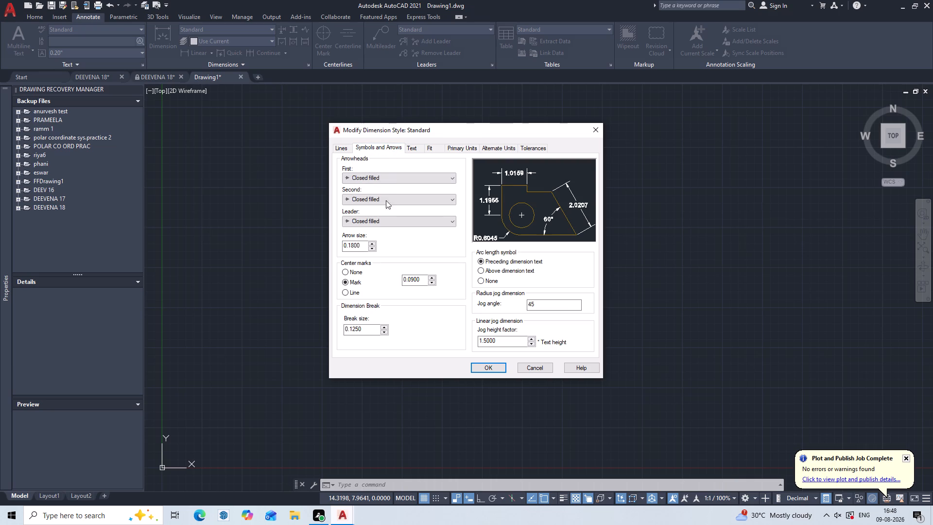
{"action": "left_click_drag", "start_coordinate": [370, 244], "coordinate": [372, 242]}
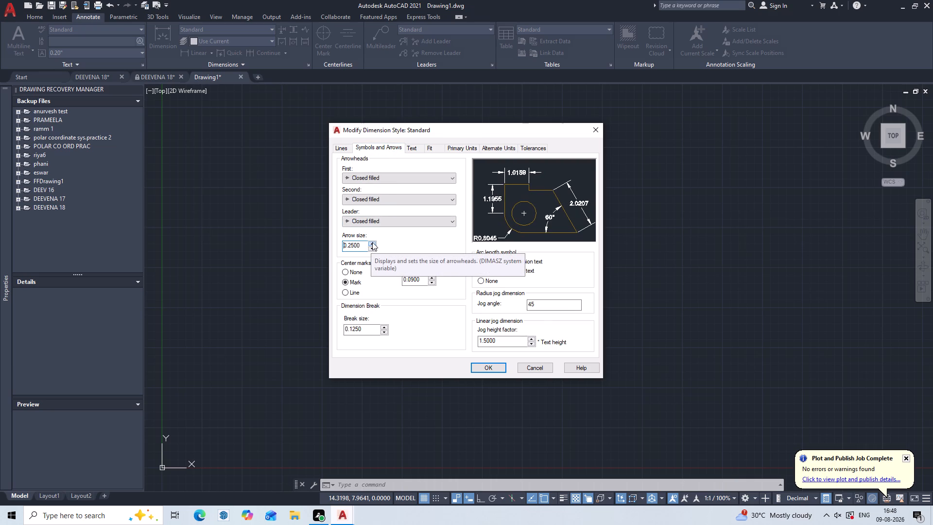
{"action": "left_click_drag", "start_coordinate": [372, 242], "coordinate": [374, 240]}
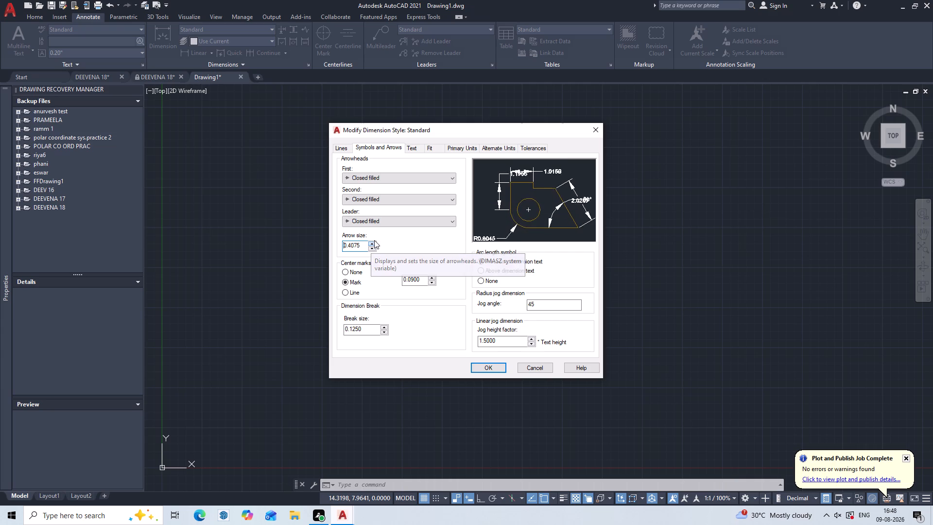
{"action": "left_click_drag", "start_coordinate": [374, 240], "coordinate": [375, 239]}
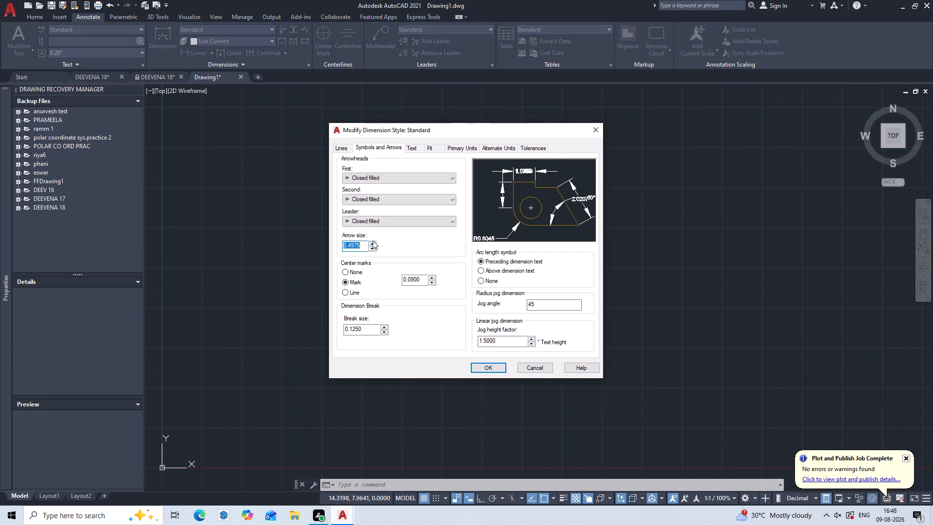
{"action": "left_click", "coordinate": [372, 241]}
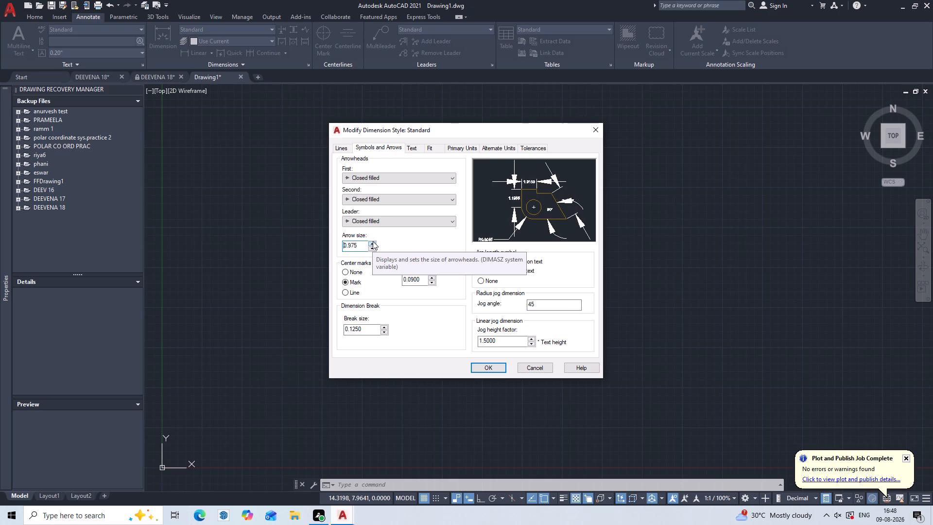
Raise the Standard dimension style's text height to about 1.034, then save the style and close the manager.
{"action": "left_click", "coordinate": [418, 151]}
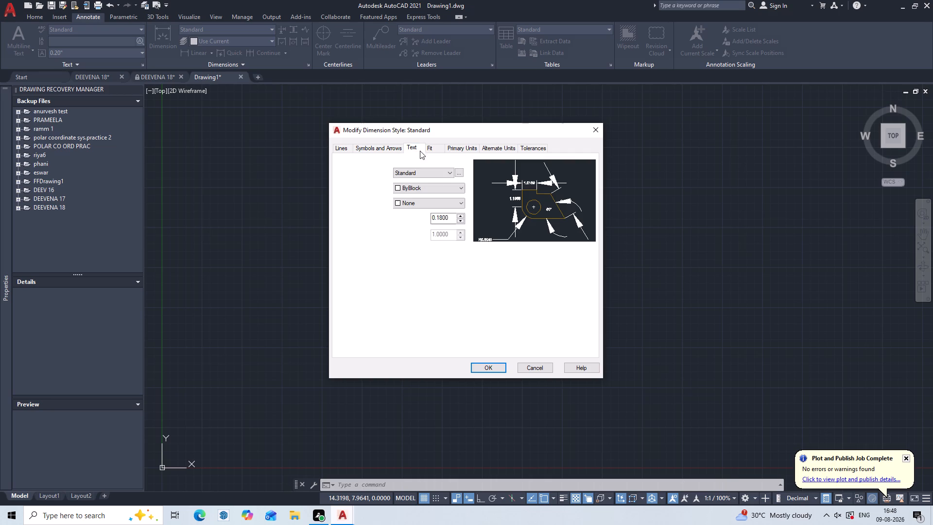
{"action": "left_click", "coordinate": [461, 216]}
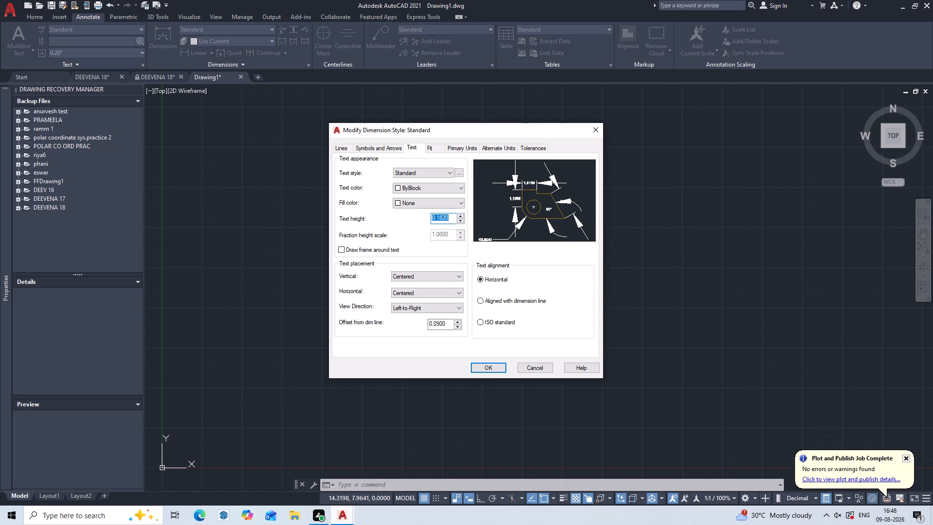
{"action": "left_click_drag", "start_coordinate": [458, 216], "coordinate": [462, 214]}
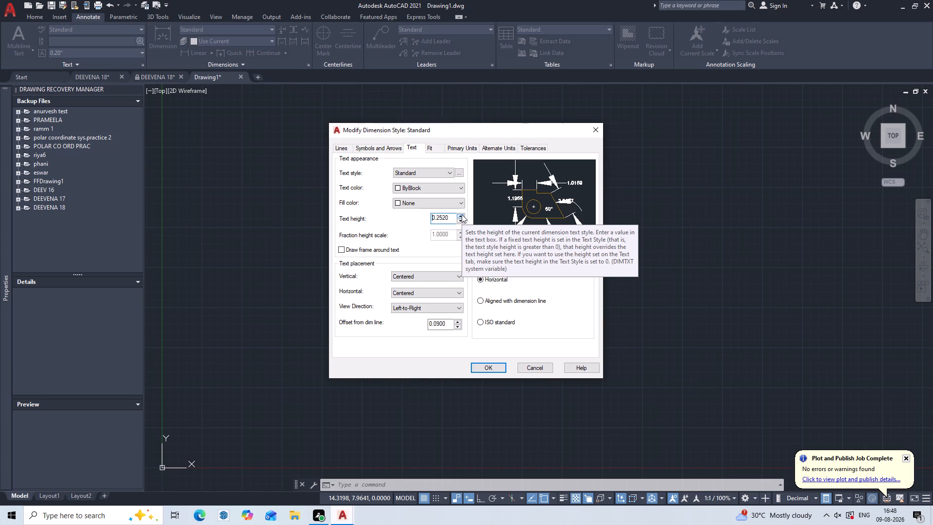
{"action": "left_click_drag", "start_coordinate": [462, 214], "coordinate": [465, 213]}
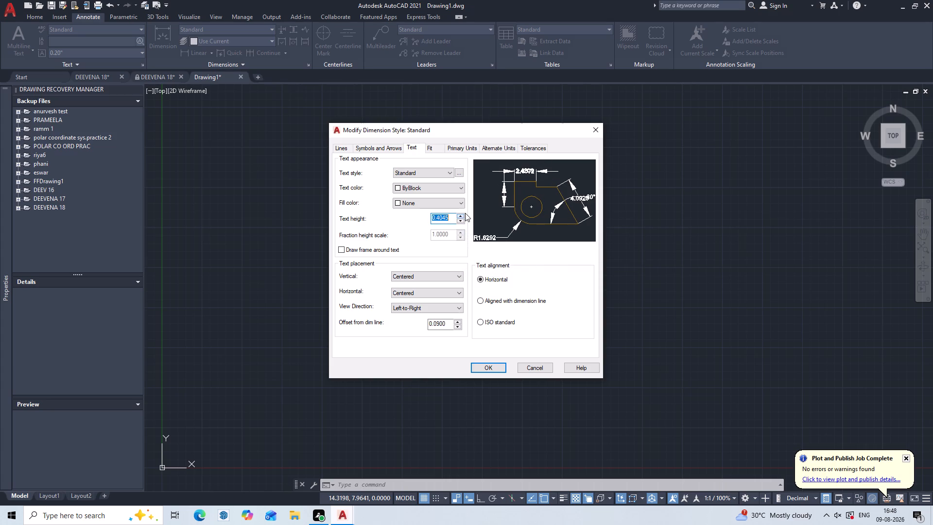
{"action": "left_click", "coordinate": [465, 213]}
{"action": "left_click_drag", "start_coordinate": [463, 212], "coordinate": [455, 215]}
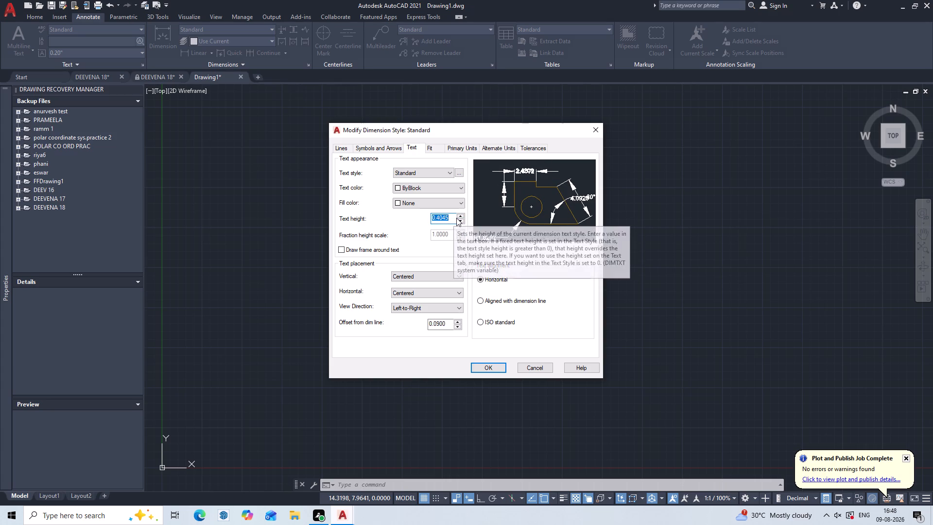
{"action": "left_click", "coordinate": [459, 218]}
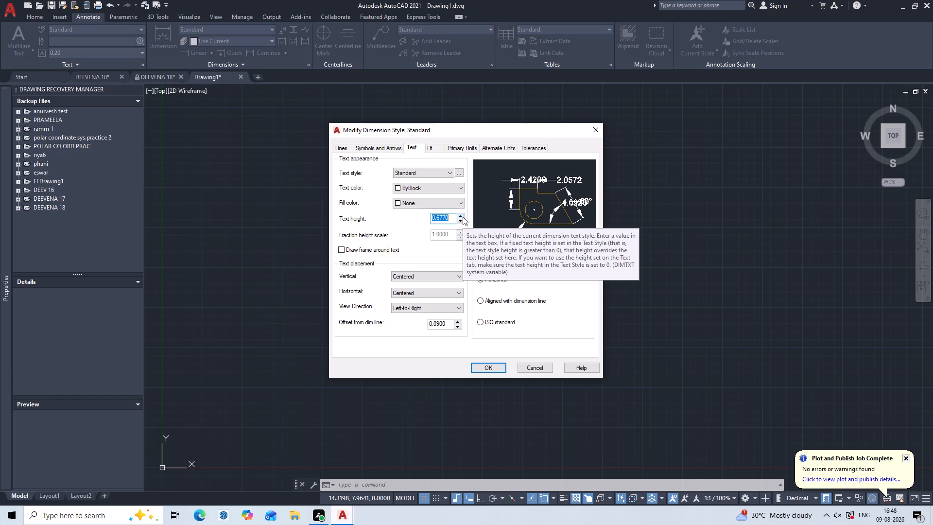
{"action": "left_click", "coordinate": [460, 219]}
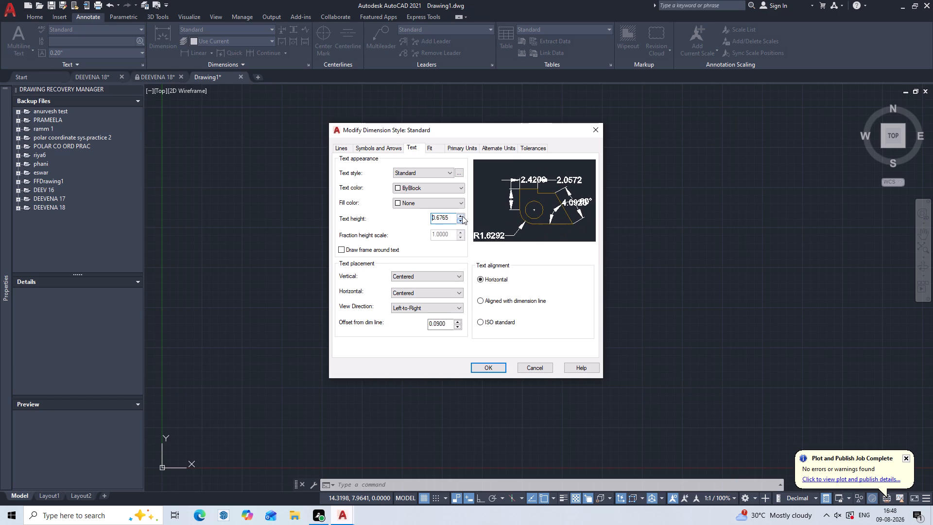
{"action": "left_click", "coordinate": [459, 217]}
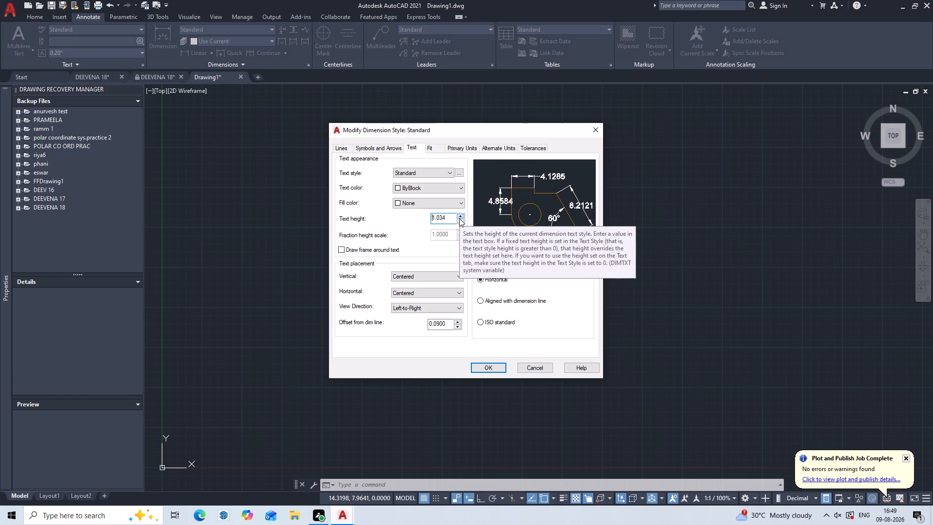
{"action": "left_click_drag", "start_coordinate": [466, 354], "coordinate": [471, 358]}
{"action": "left_click", "coordinate": [471, 358]}
{"action": "double_click", "coordinate": [483, 365]}
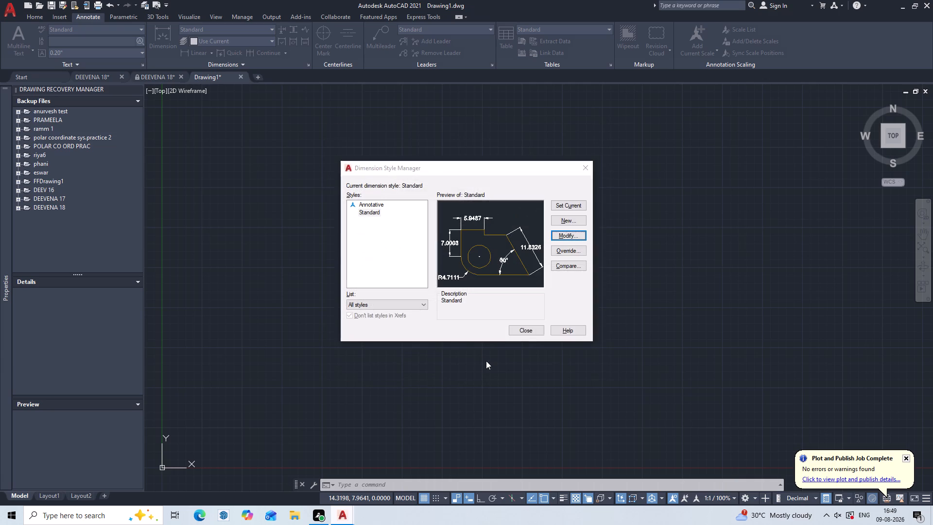
{"action": "left_click", "coordinate": [516, 329]}
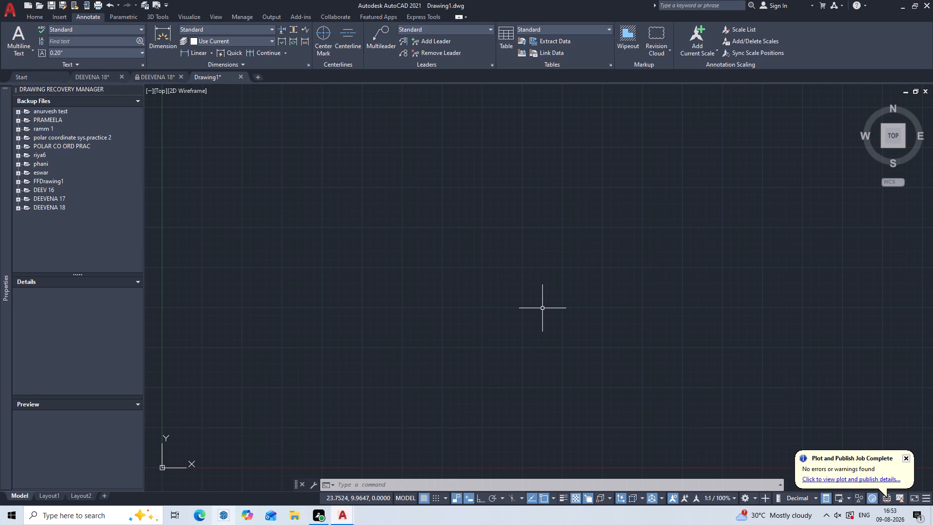
Start the Line command and turn on Ortho mode.
{"action": "key", "text": "l"}
{"action": "key", "text": "Return"}
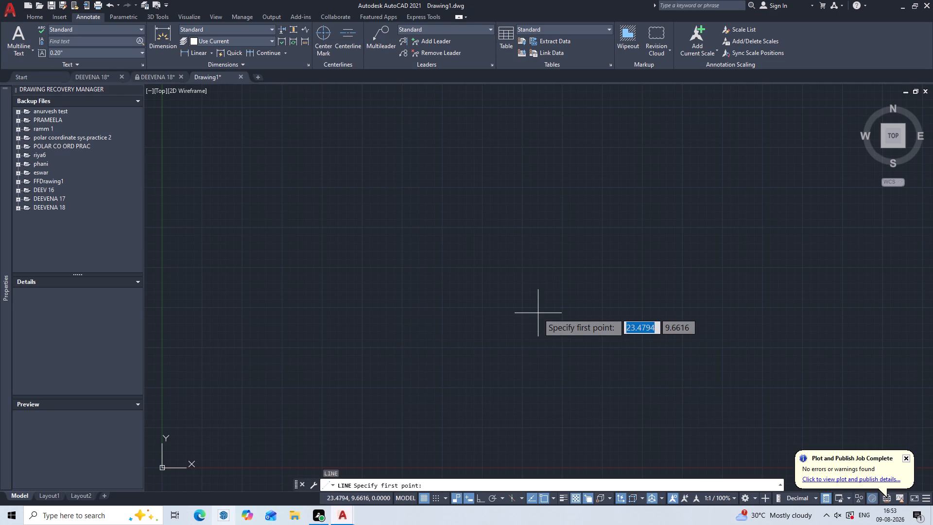
{"action": "key", "text": "F8"}
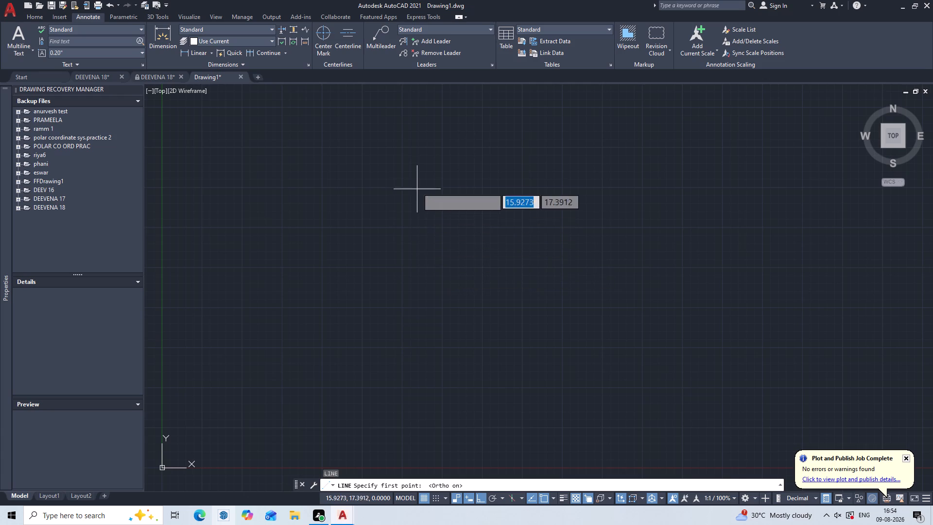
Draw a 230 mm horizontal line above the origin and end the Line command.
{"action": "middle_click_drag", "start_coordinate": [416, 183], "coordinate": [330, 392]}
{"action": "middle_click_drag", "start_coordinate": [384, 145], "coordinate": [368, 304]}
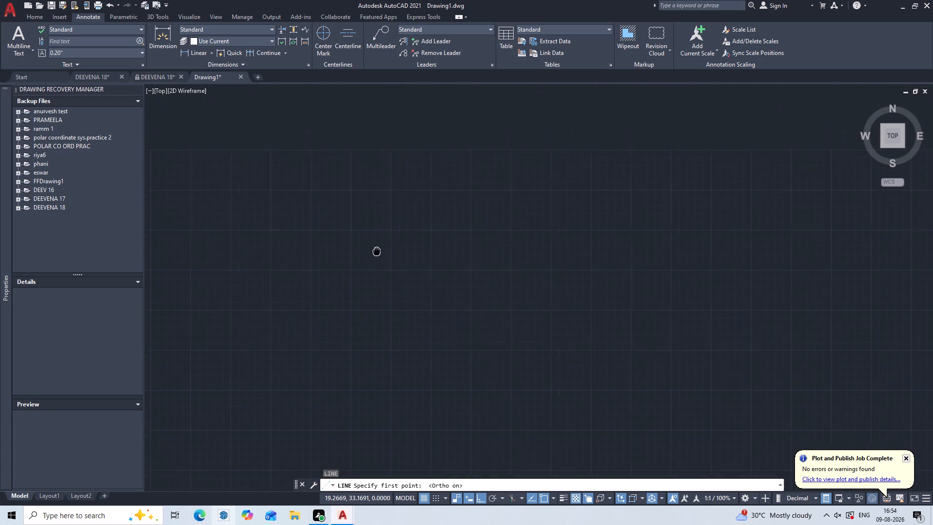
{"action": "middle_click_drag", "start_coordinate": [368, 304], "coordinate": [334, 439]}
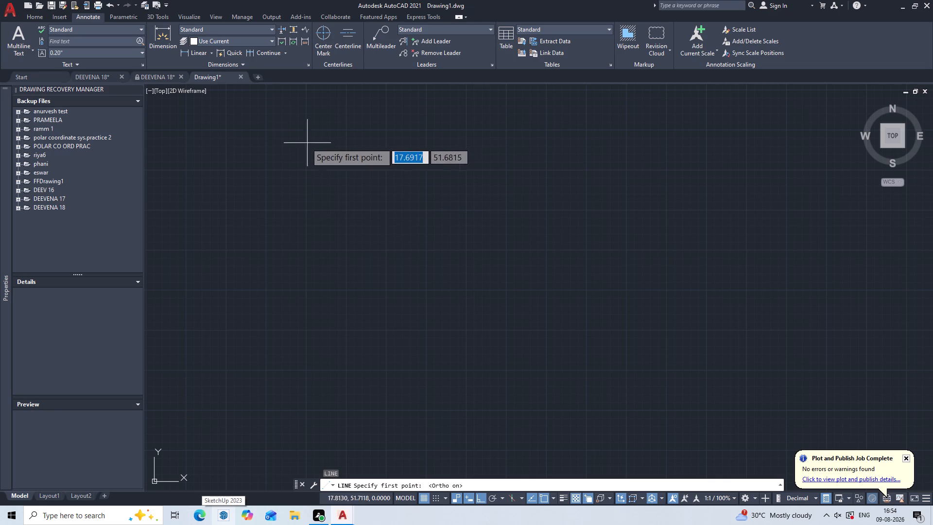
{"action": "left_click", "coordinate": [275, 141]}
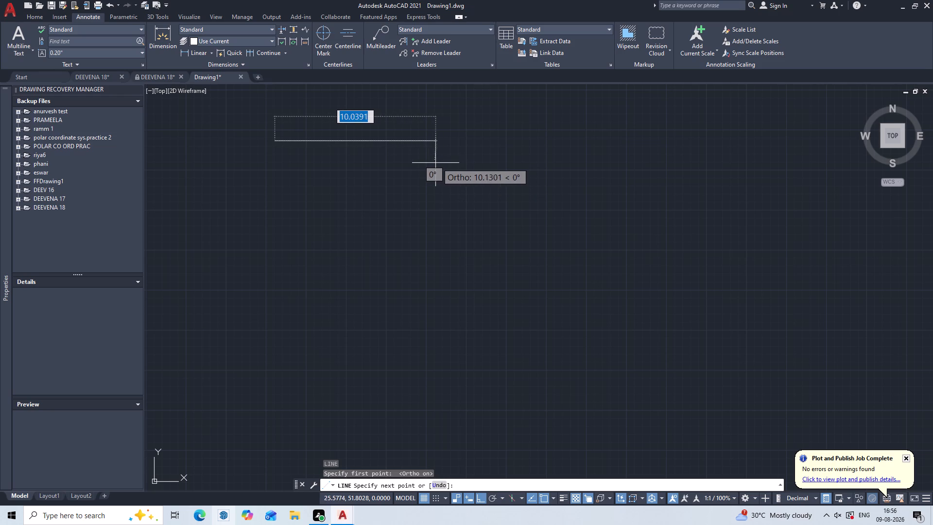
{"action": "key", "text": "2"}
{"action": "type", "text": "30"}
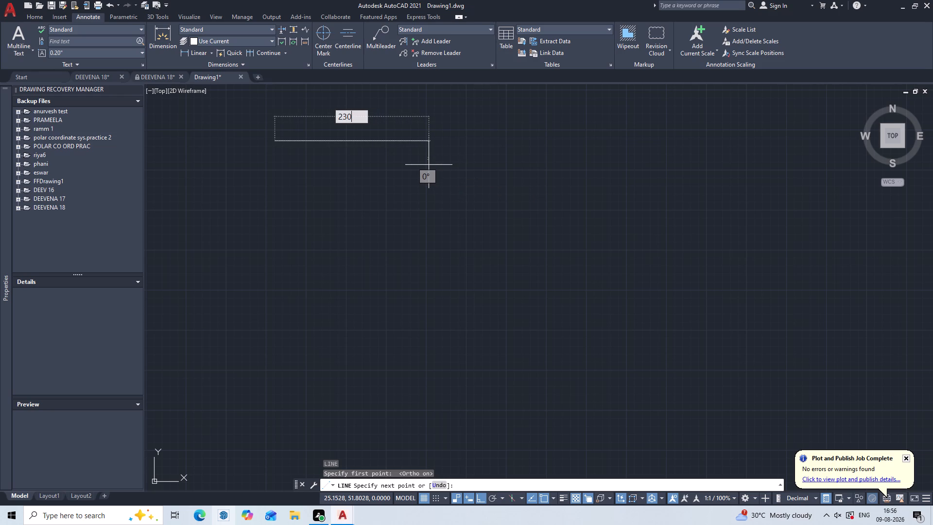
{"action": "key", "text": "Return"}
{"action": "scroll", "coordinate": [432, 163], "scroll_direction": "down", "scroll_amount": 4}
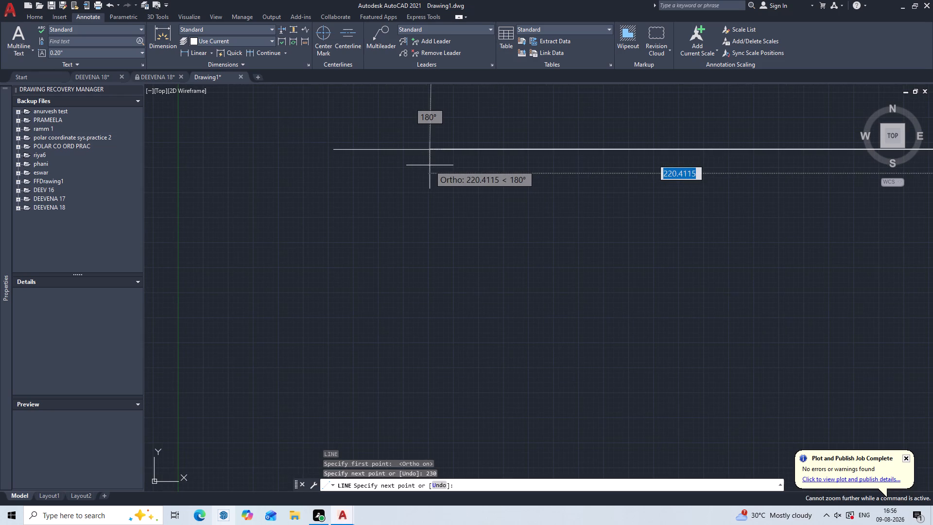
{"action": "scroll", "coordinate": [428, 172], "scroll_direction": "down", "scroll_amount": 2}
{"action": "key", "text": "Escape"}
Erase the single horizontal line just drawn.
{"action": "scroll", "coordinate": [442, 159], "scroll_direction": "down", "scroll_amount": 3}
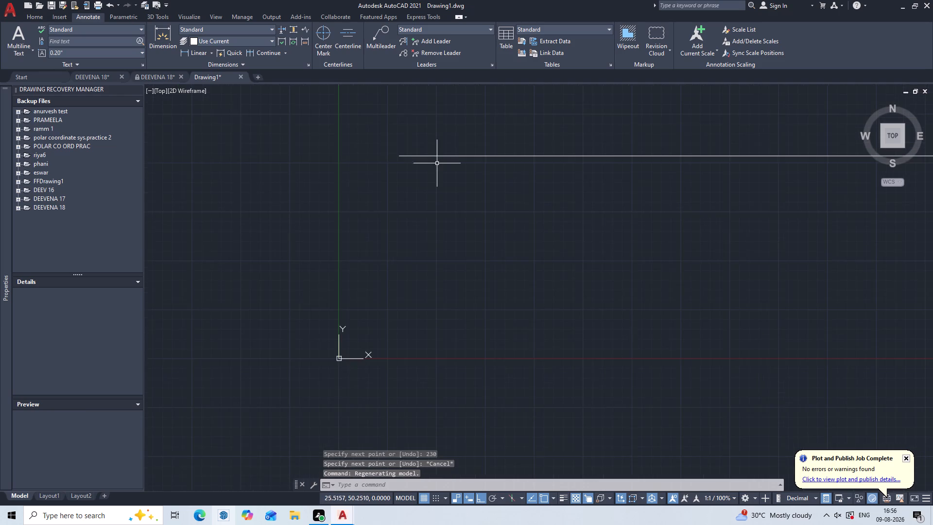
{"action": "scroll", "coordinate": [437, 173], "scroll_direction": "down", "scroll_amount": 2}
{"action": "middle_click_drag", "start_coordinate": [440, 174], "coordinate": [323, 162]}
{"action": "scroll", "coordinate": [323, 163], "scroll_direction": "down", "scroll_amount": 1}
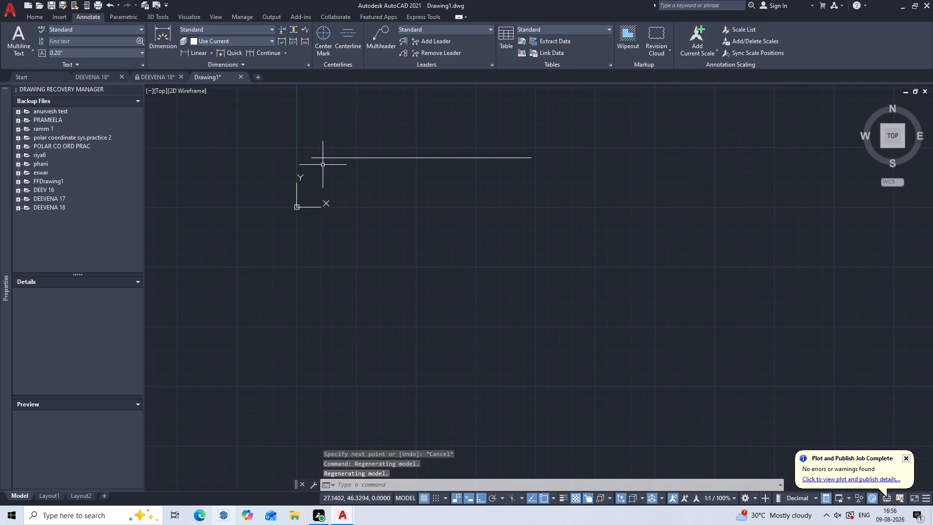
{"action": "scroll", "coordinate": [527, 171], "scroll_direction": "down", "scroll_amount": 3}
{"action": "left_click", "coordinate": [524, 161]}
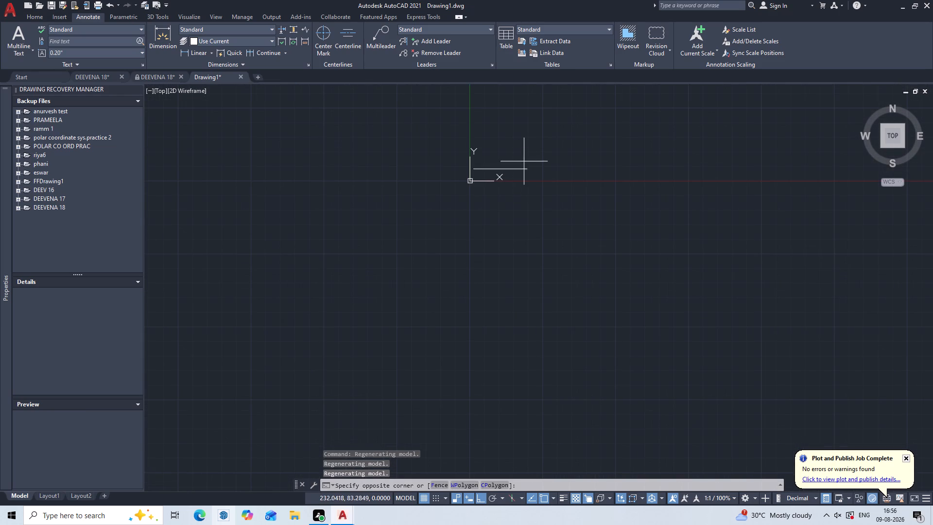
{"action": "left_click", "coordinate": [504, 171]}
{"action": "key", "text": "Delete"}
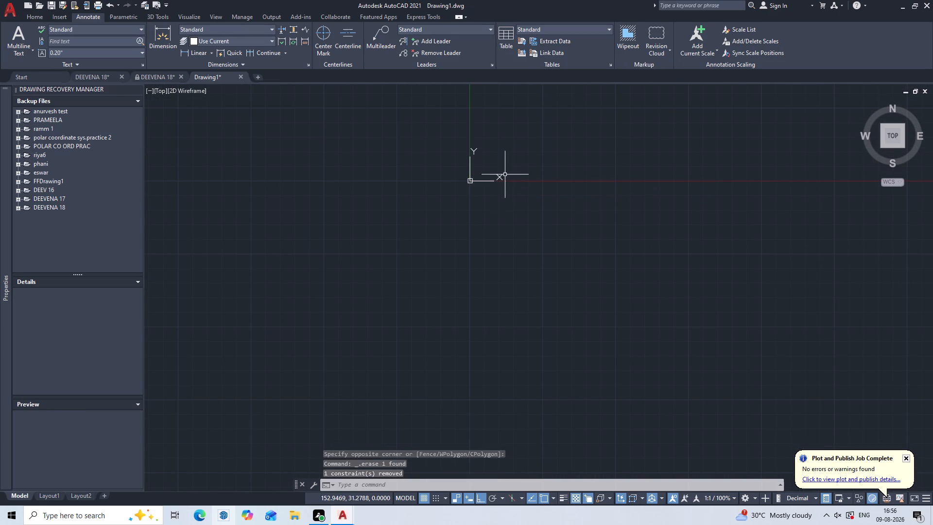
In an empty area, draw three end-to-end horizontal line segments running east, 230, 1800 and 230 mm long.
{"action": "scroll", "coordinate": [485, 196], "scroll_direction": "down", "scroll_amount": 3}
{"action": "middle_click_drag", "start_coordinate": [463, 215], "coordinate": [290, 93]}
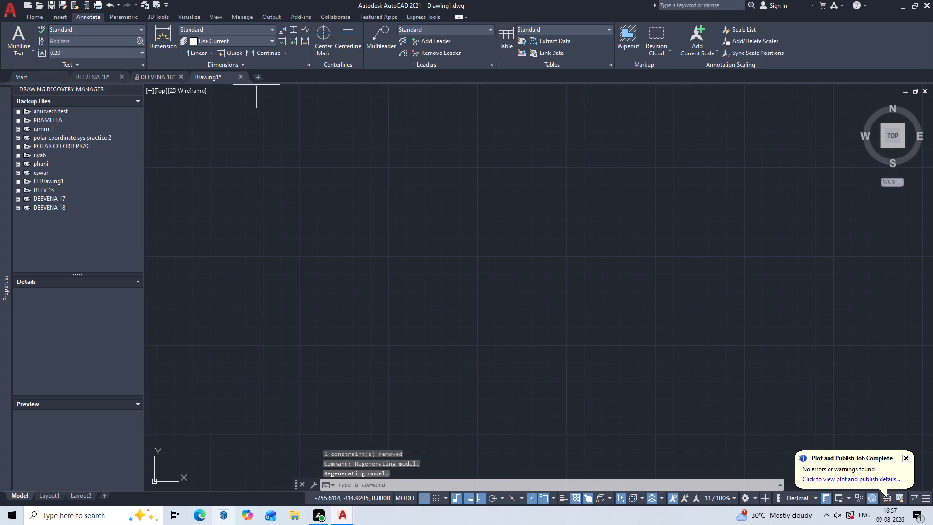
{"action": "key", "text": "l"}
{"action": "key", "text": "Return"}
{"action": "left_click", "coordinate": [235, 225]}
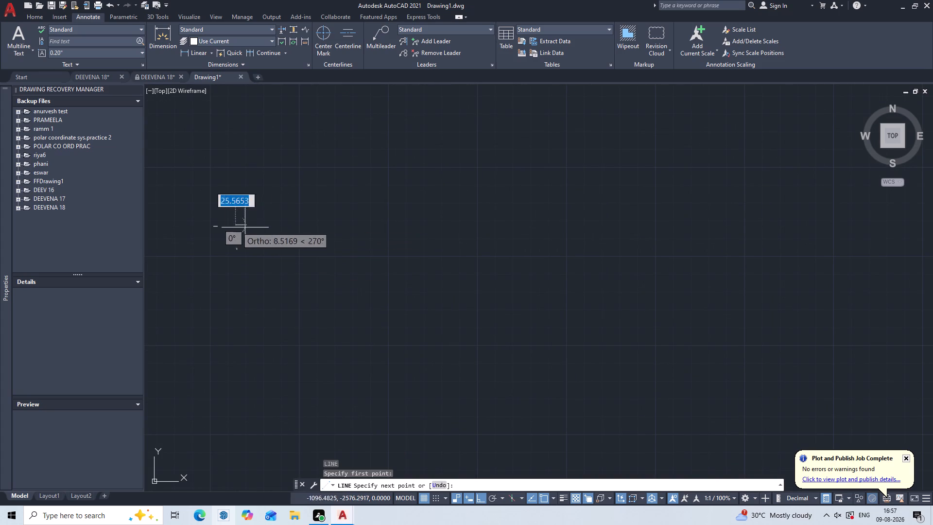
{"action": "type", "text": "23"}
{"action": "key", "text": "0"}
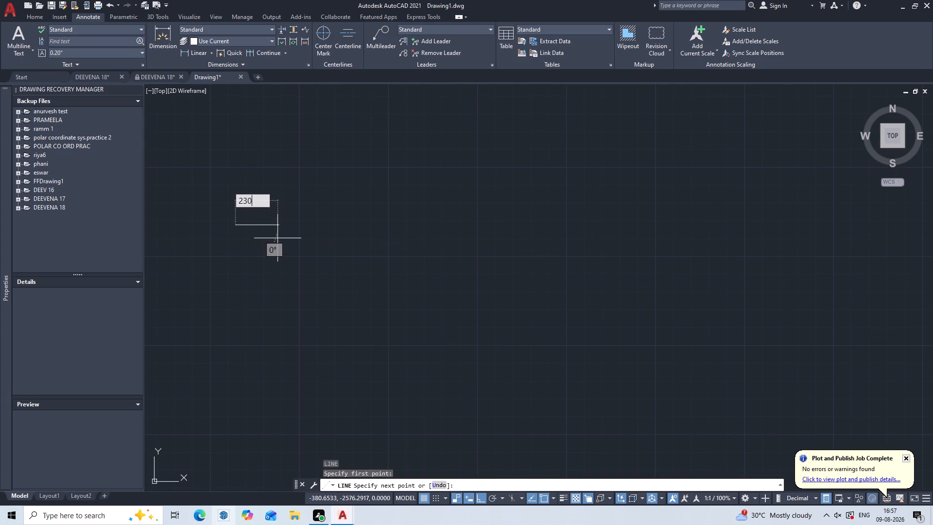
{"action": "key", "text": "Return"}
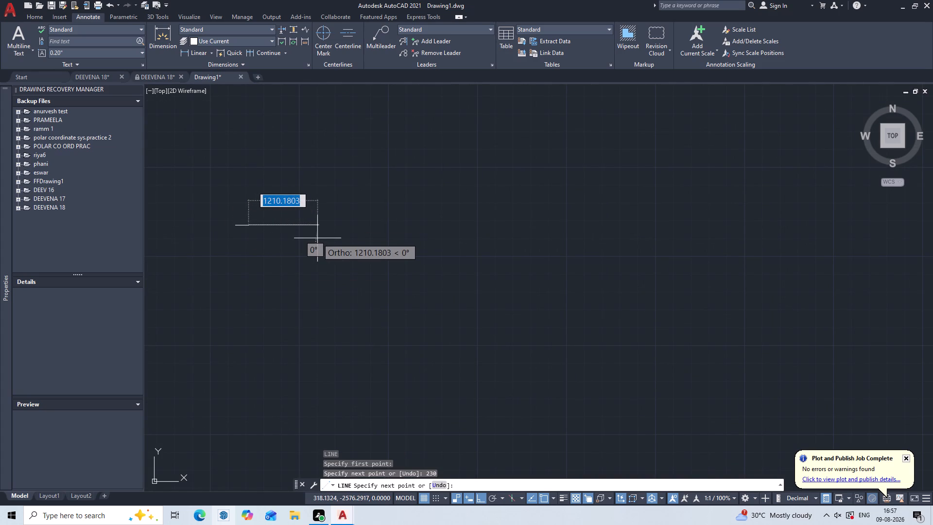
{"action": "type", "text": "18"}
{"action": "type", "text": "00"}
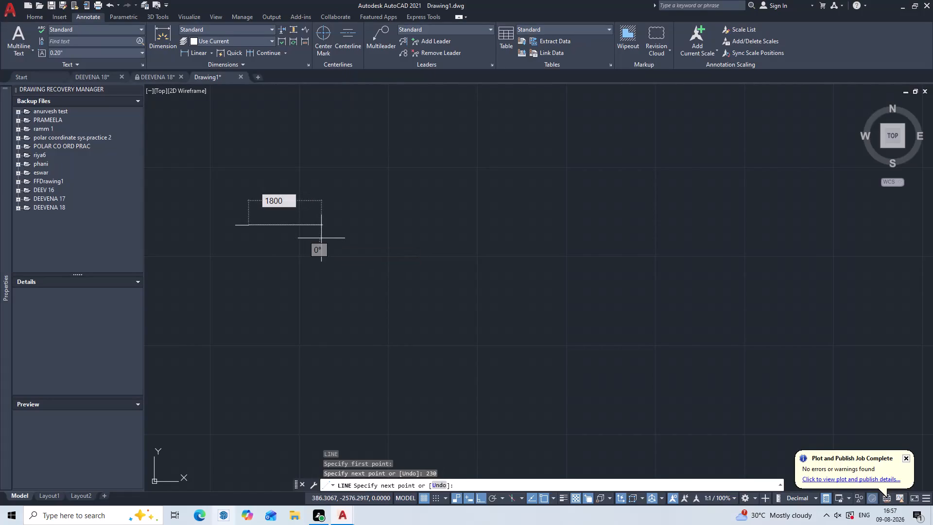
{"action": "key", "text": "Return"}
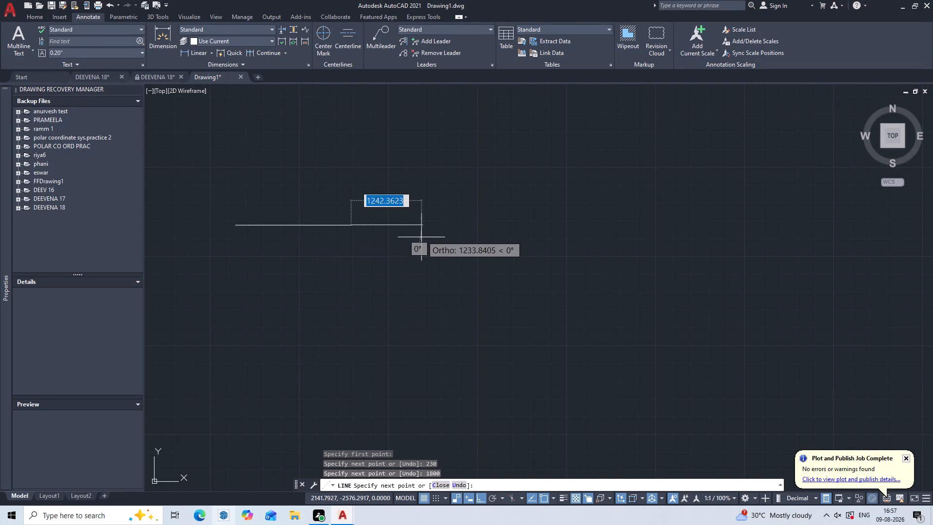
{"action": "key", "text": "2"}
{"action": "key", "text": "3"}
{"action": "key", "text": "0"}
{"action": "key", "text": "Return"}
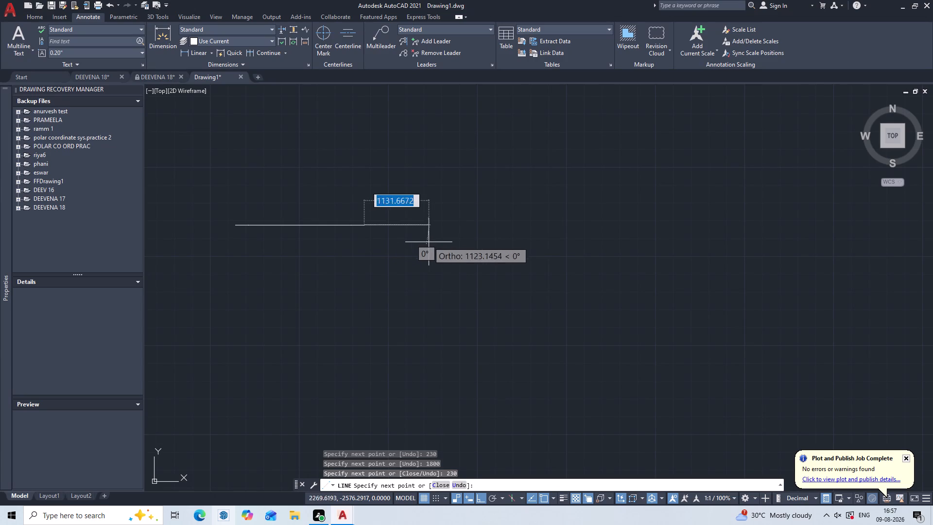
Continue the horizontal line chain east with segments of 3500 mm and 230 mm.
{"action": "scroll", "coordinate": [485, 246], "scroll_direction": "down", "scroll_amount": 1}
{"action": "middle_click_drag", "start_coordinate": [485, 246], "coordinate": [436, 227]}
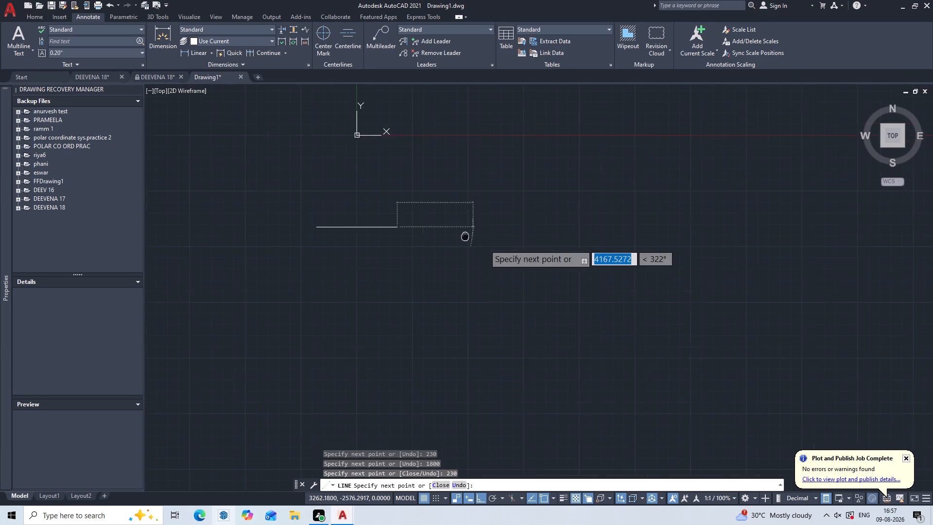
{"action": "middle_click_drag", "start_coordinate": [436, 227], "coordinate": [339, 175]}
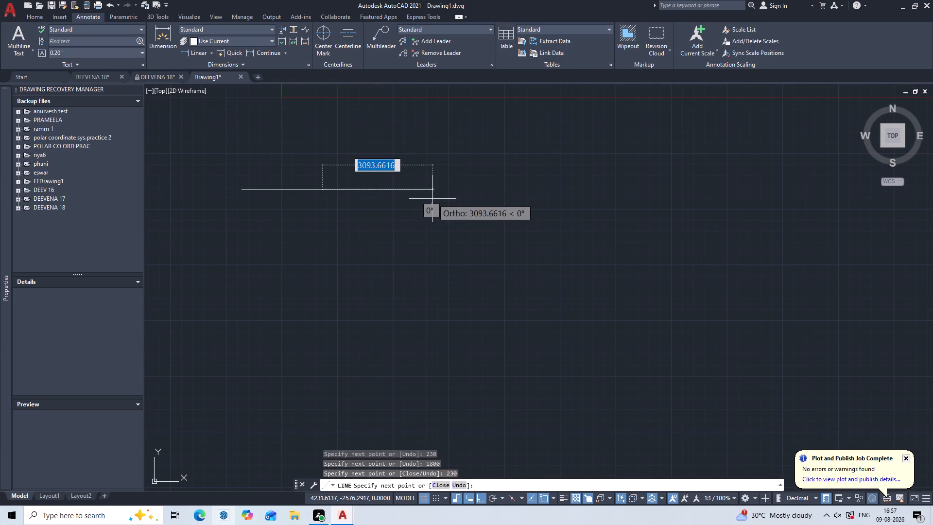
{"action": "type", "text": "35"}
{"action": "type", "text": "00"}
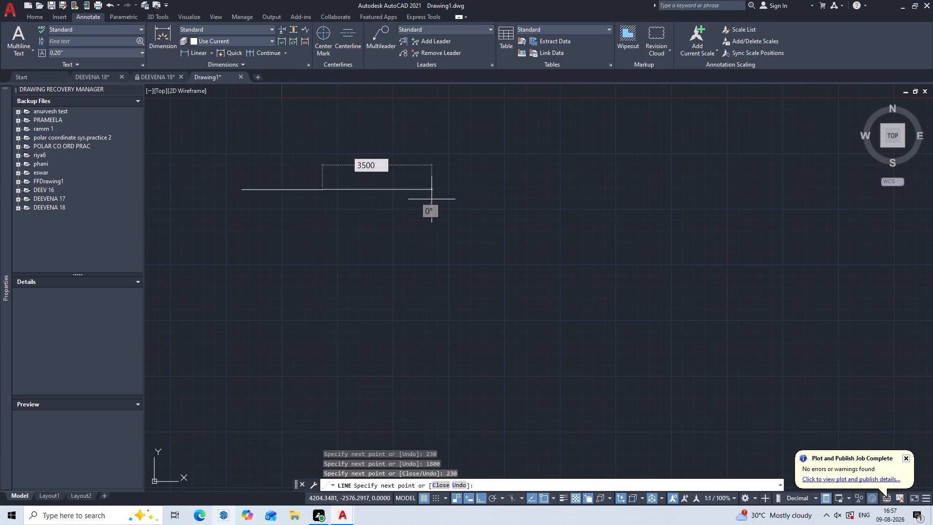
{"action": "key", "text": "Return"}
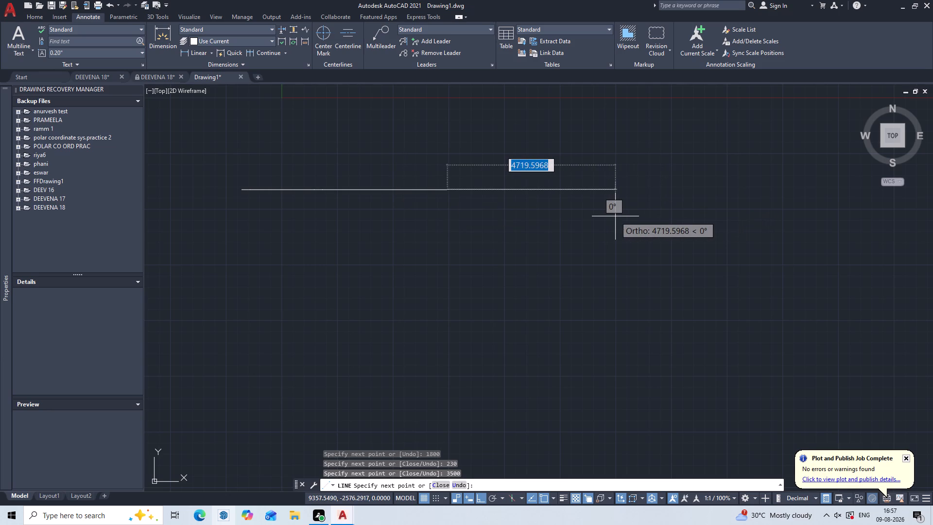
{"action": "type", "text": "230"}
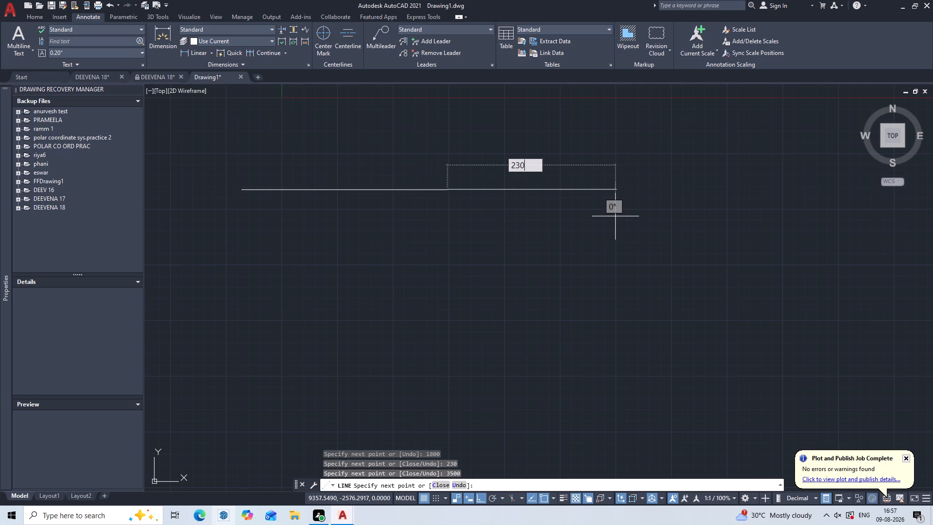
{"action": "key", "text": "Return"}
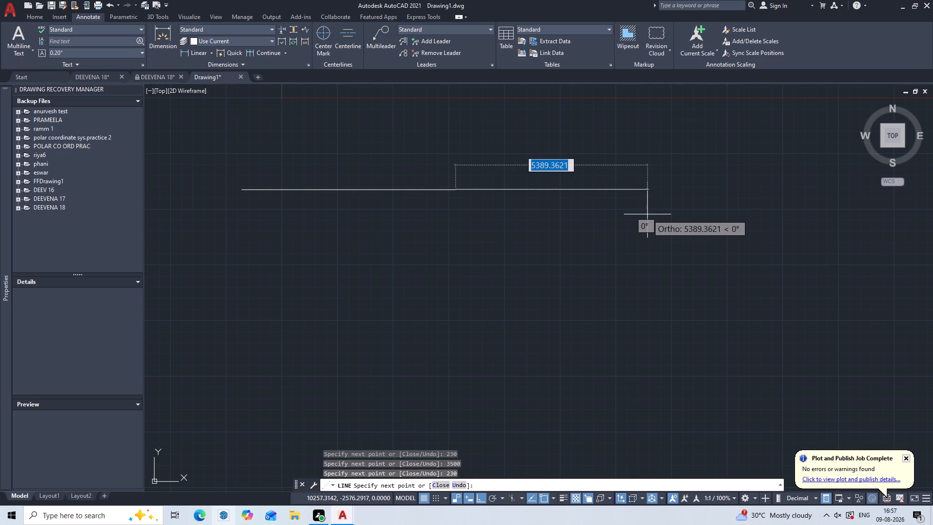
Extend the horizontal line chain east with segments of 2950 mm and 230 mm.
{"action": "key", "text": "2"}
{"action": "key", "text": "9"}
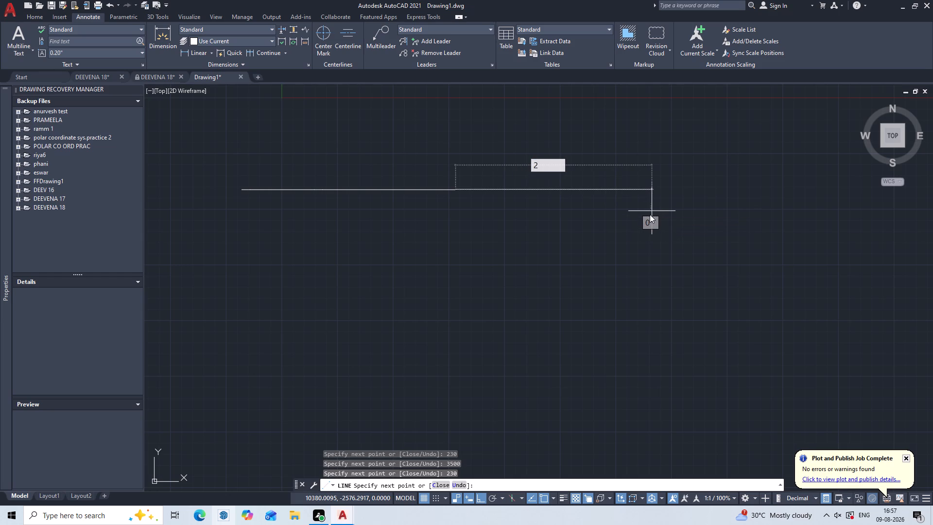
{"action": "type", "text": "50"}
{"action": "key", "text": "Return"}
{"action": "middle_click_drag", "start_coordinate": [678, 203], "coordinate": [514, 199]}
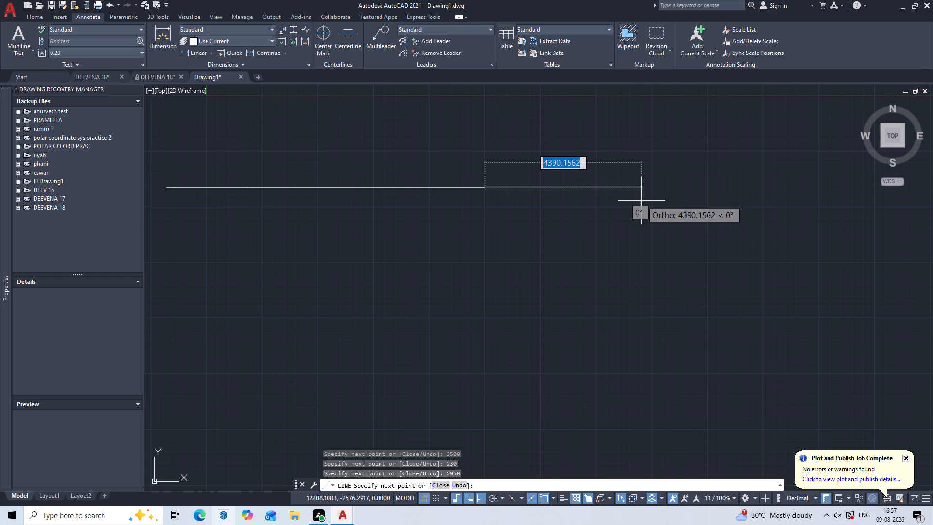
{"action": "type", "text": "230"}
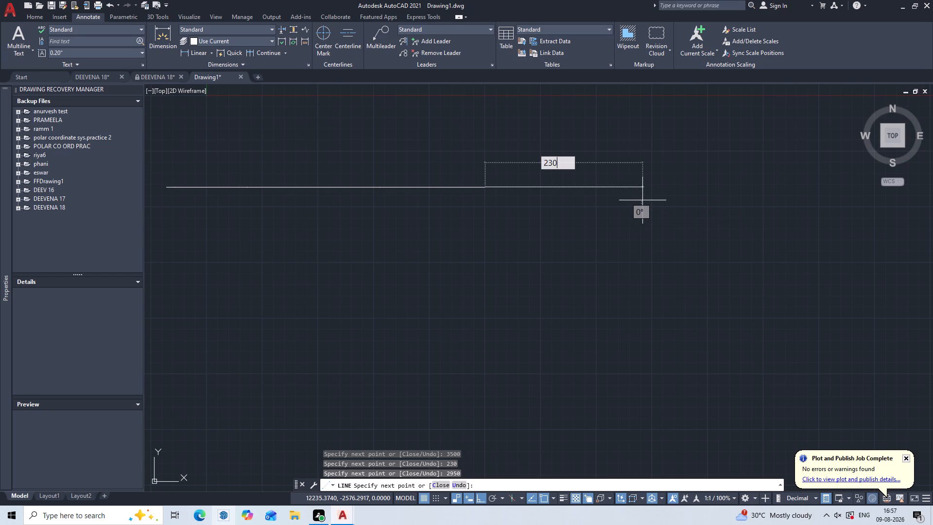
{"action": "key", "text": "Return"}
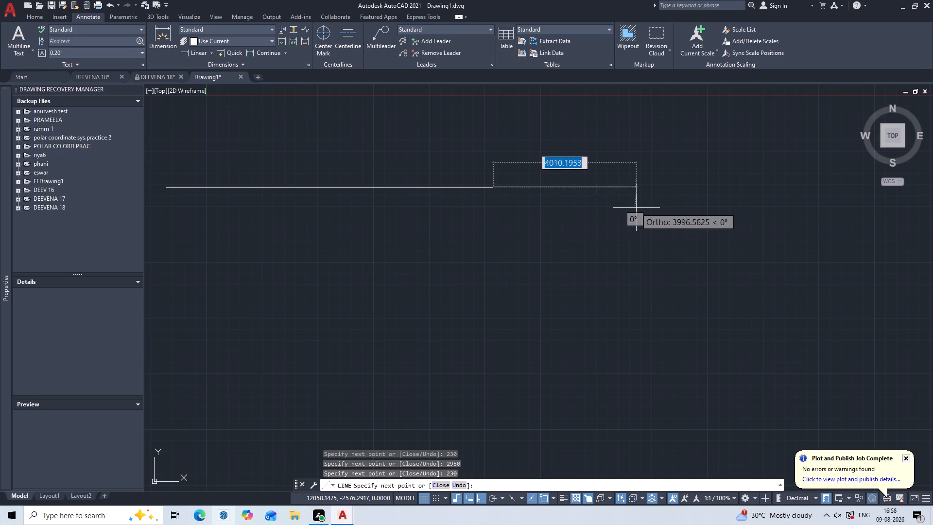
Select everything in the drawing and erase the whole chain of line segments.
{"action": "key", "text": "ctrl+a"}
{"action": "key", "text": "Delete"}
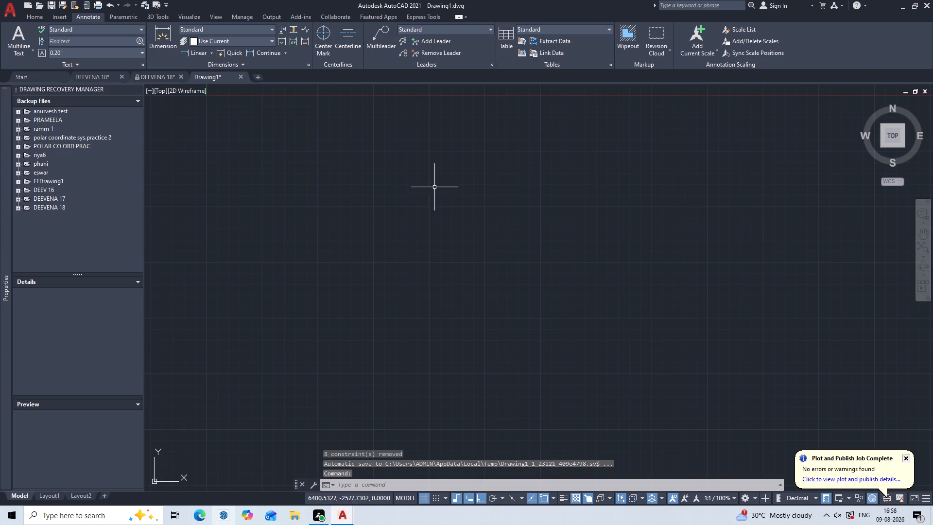
Restart the horizontal line chain in a clear area, drawing end-to-end segments of 230, 1800 and 230 mm running east.
{"action": "scroll", "coordinate": [373, 178], "scroll_direction": "down", "scroll_amount": 3}
{"action": "middle_click_drag", "start_coordinate": [361, 223], "coordinate": [338, 97]}
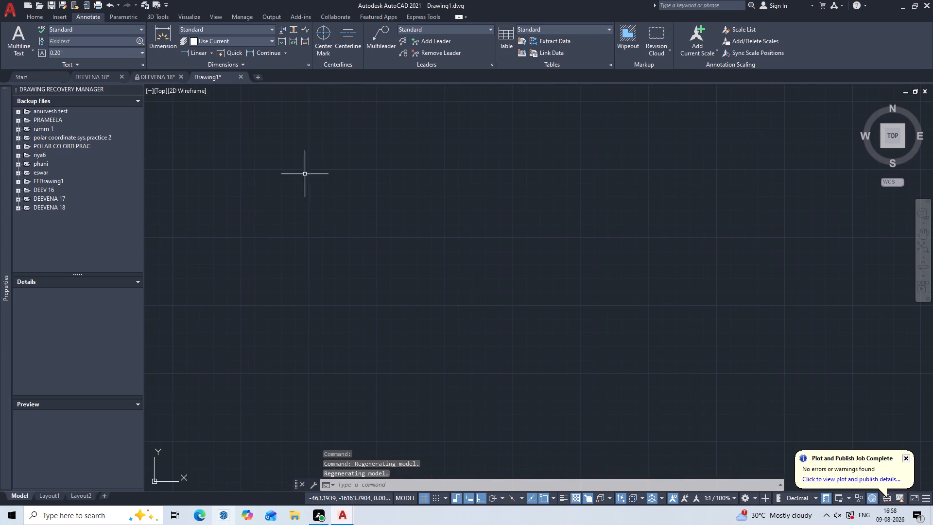
{"action": "key", "text": "l"}
{"action": "key", "text": "Return"}
{"action": "left_click", "coordinate": [265, 212]}
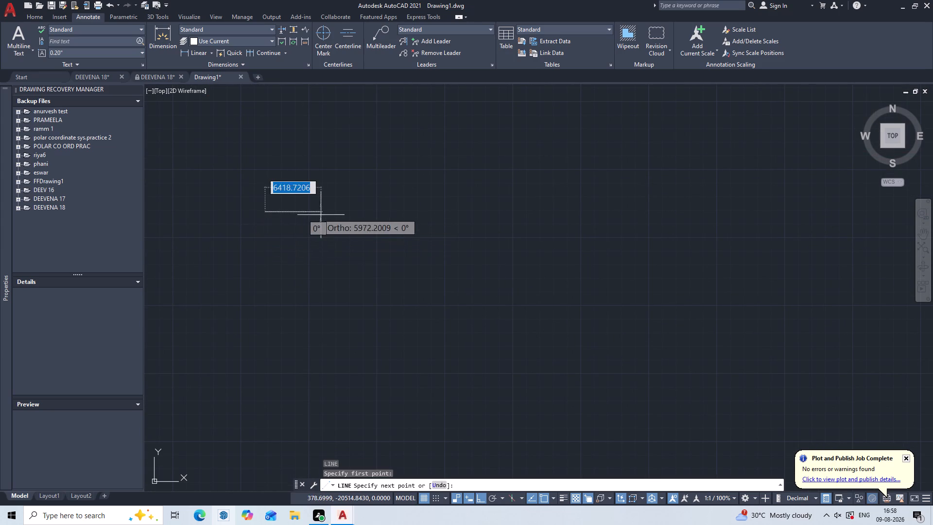
{"action": "type", "text": "230"}
{"action": "key", "text": "Return"}
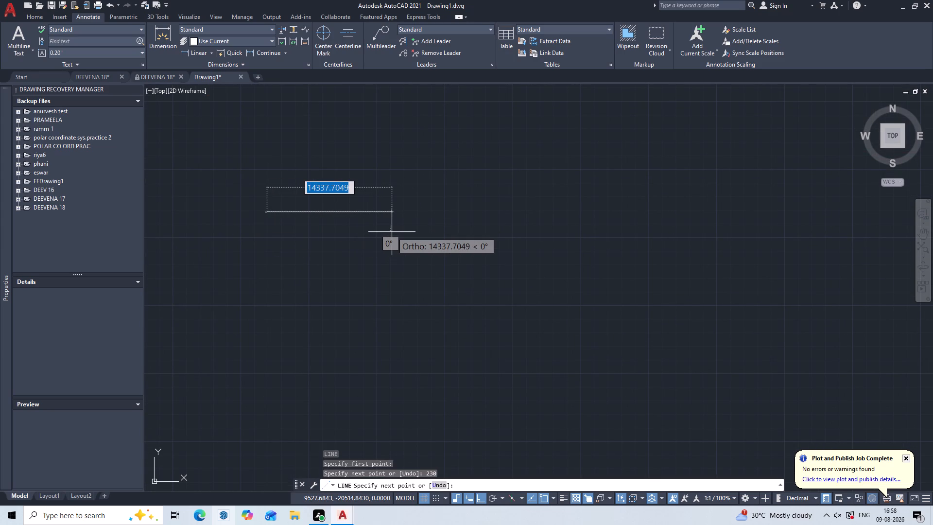
{"action": "key", "text": "1"}
{"action": "key", "text": "8"}
{"action": "type", "text": "00"}
{"action": "key", "text": "Return"}
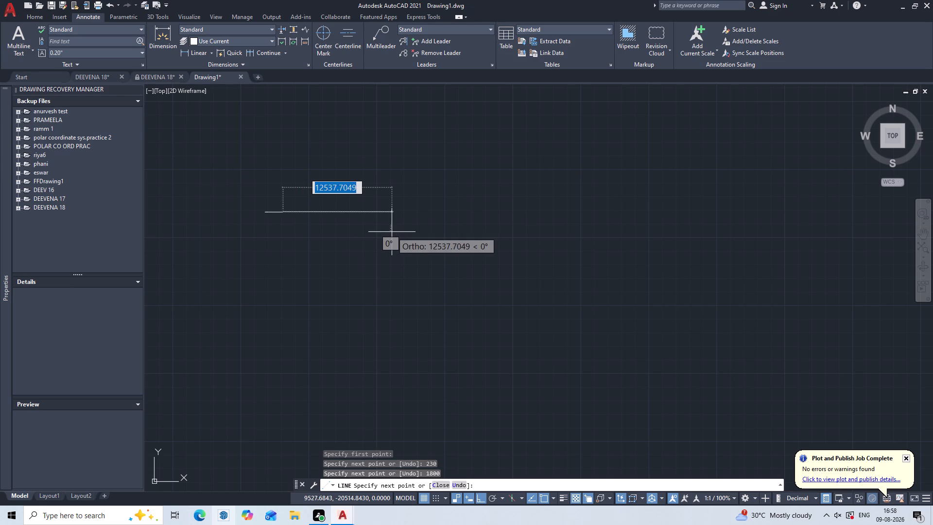
{"action": "key", "text": "2"}
{"action": "type", "text": "30"}
{"action": "key", "text": "Return"}
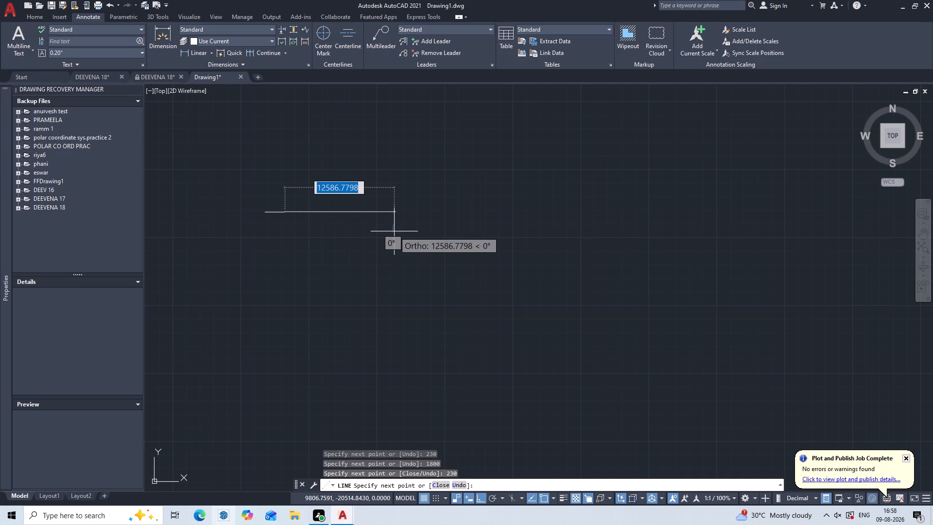
Continue the horizontal line chain east with segments of 3500 mm and 230 mm.
{"action": "key", "text": "3"}
{"action": "key", "text": "5"}
{"action": "type", "text": "00"}
{"action": "key", "text": "Return"}
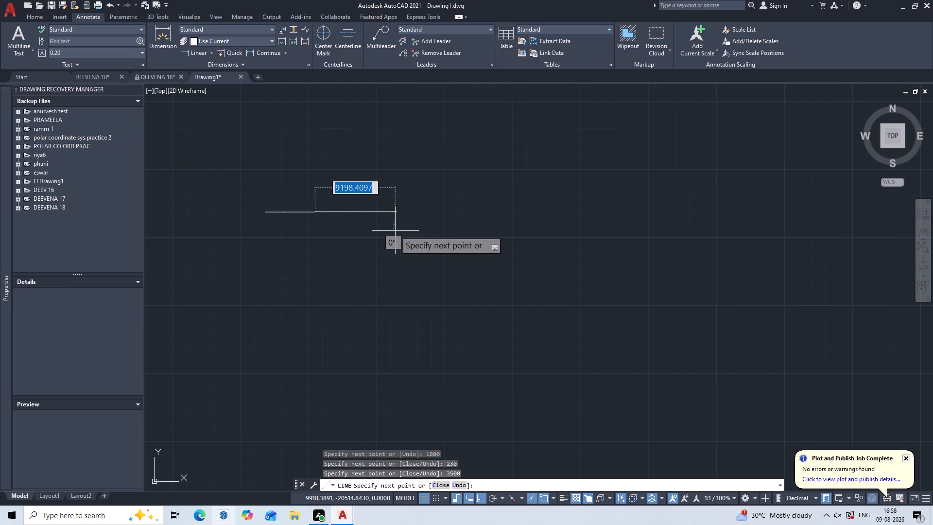
{"action": "key", "text": "2"}
{"action": "key", "text": "3"}
{"action": "key", "text": "0"}
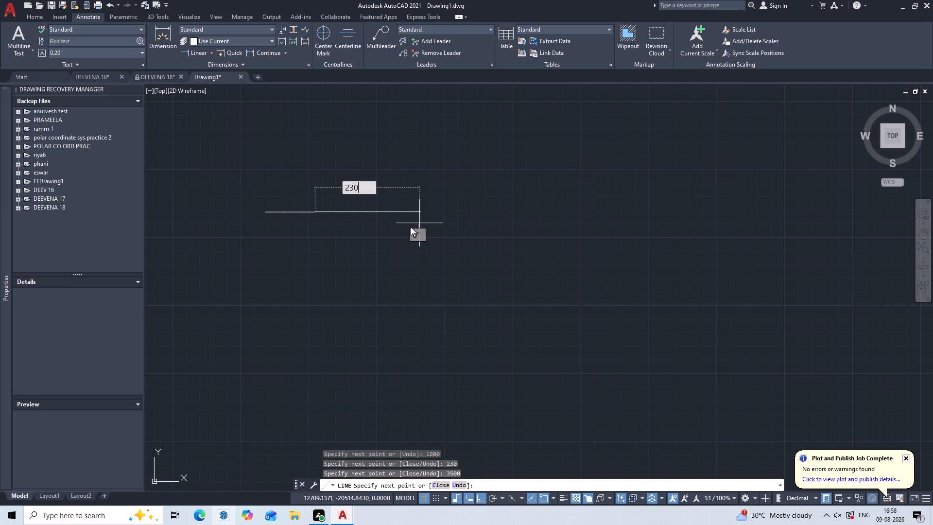
{"action": "key", "text": "Return"}
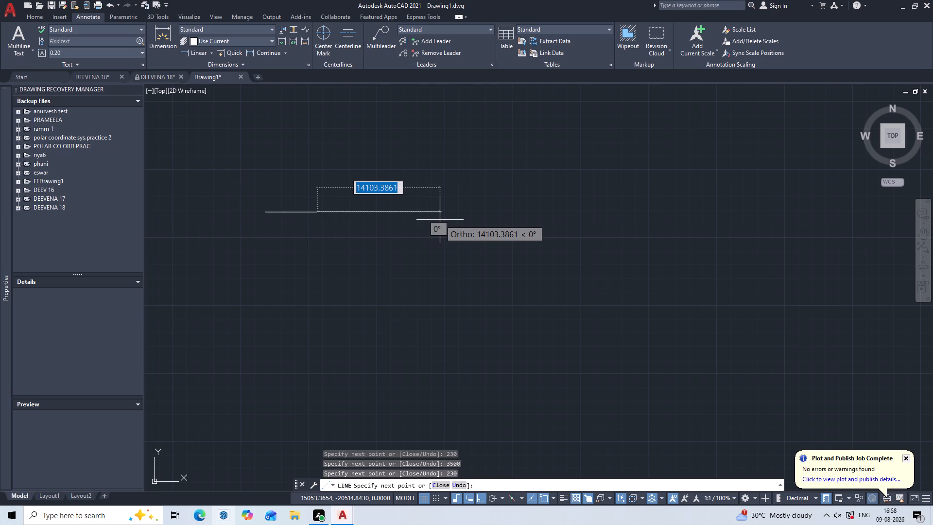
Extend the horizontal chain east with segments of 2950 mm and 230 mm.
{"action": "key", "text": "2"}
{"action": "type", "text": "950"}
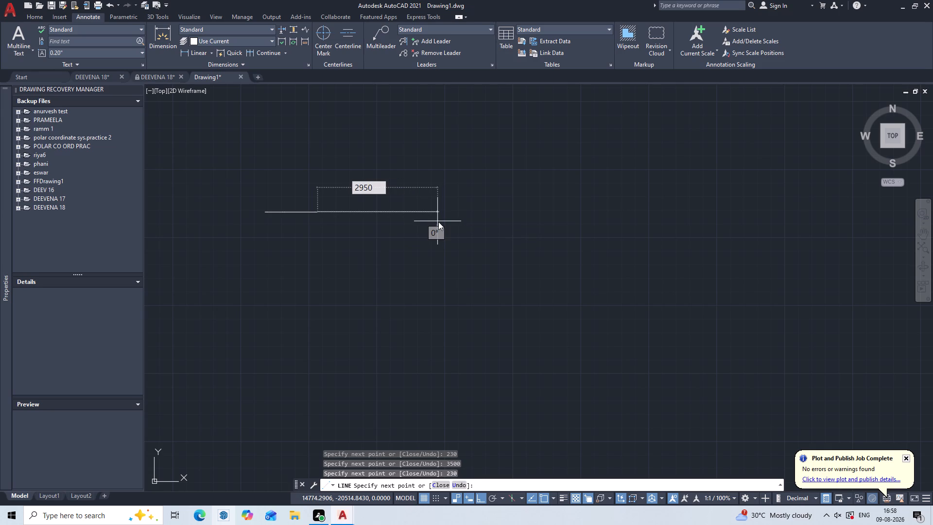
{"action": "key", "text": "Return"}
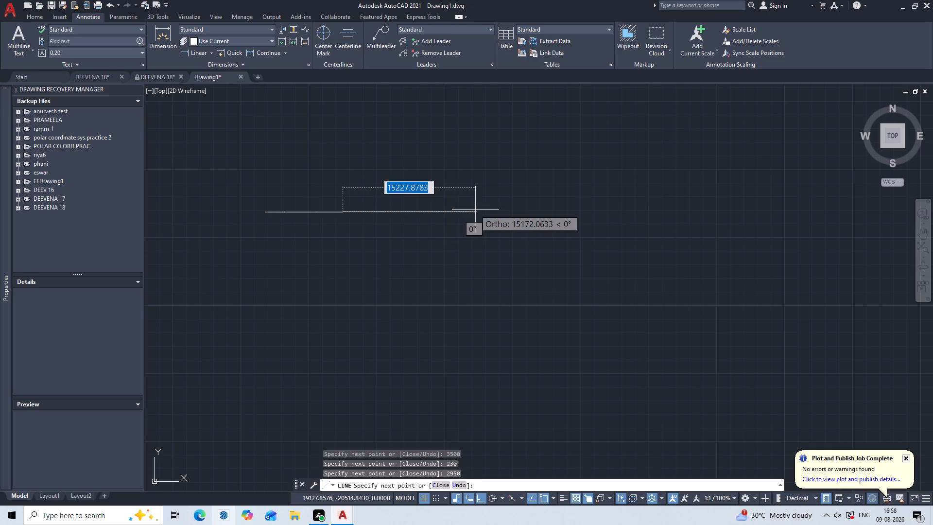
{"action": "type", "text": "230"}
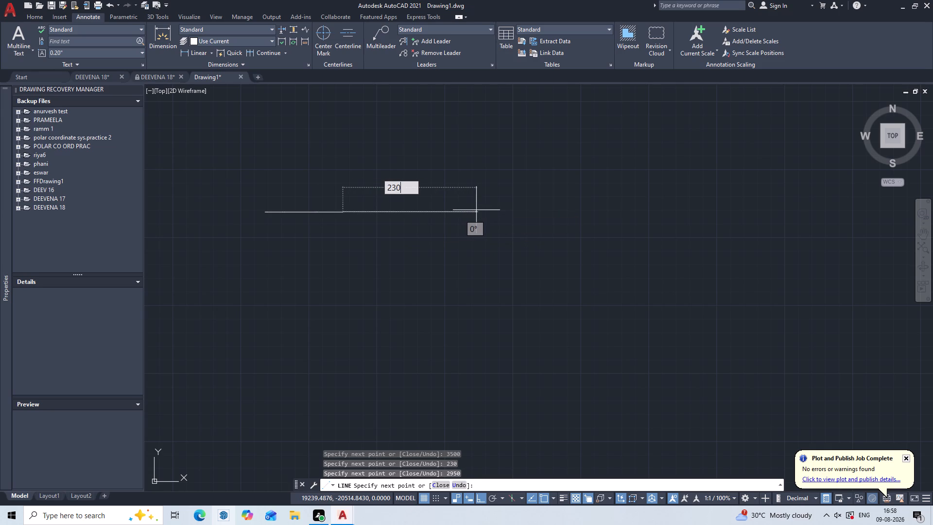
{"action": "key", "text": "Return"}
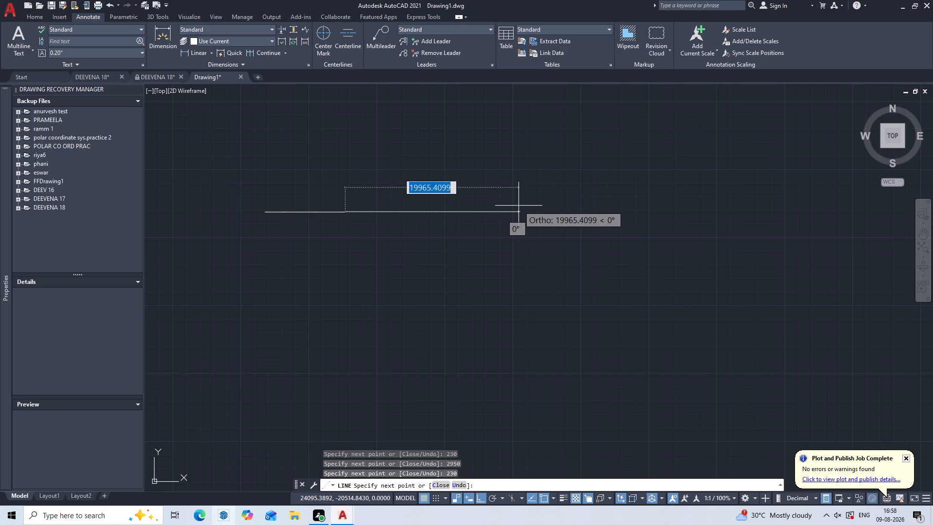
Add segments of 5000 mm and 230 mm to the east end of the chain.
{"action": "key", "text": "5"}
{"action": "type", "text": "000"}
{"action": "key", "text": "Return"}
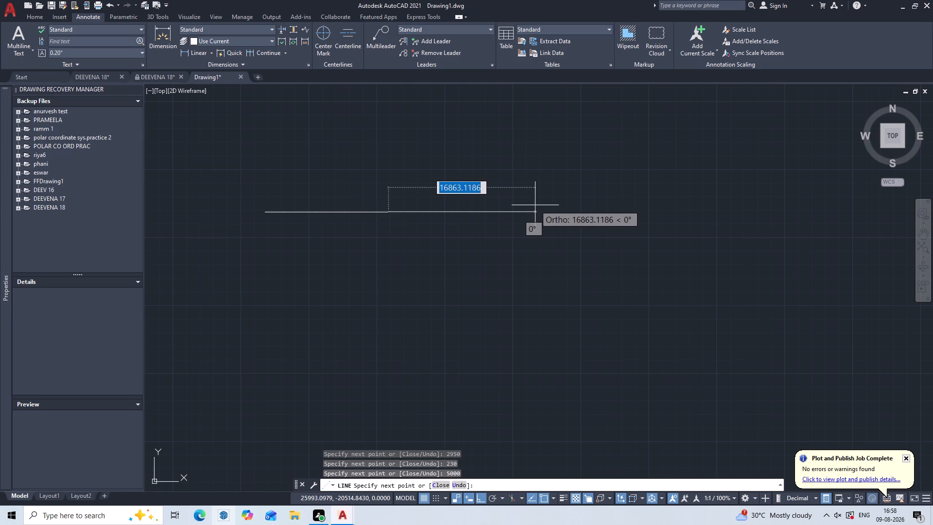
{"action": "type", "text": "230"}
{"action": "key", "text": "Return"}
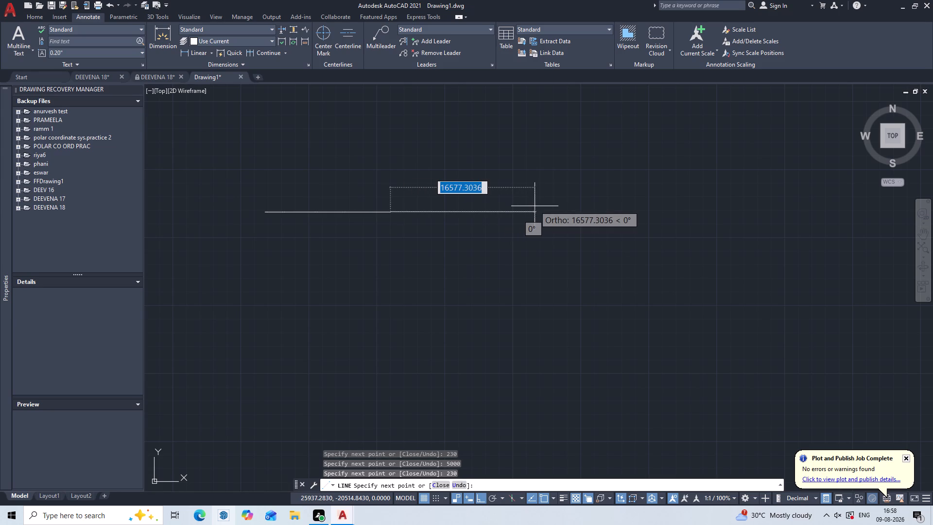
Finish the eastward run of the chain with segments of 2500 mm and 230 mm.
{"action": "key", "text": "2"}
{"action": "type", "text": "500"}
{"action": "key", "text": "Return"}
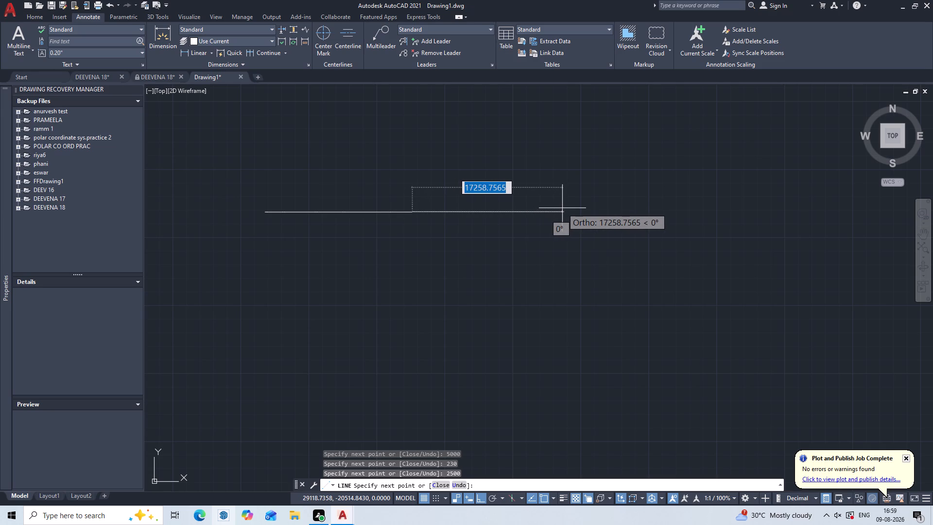
{"action": "type", "text": "230"}
{"action": "key", "text": "Return"}
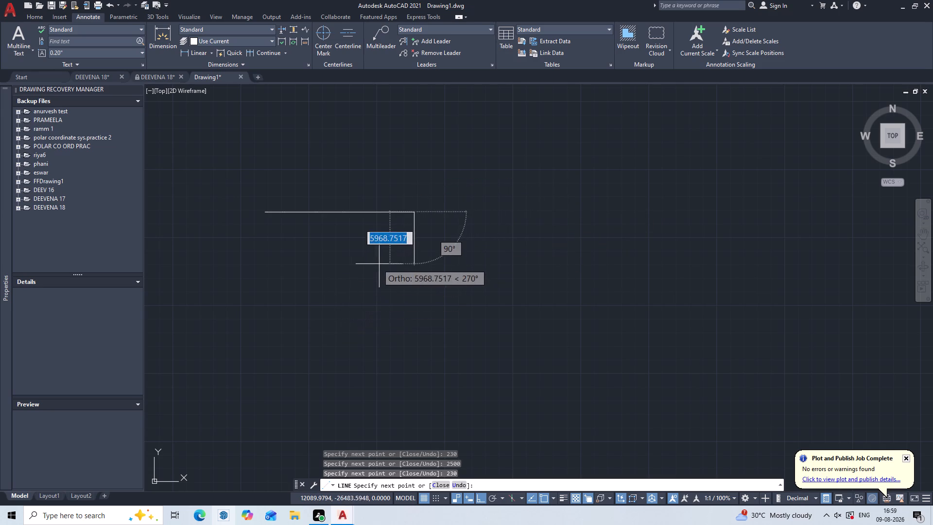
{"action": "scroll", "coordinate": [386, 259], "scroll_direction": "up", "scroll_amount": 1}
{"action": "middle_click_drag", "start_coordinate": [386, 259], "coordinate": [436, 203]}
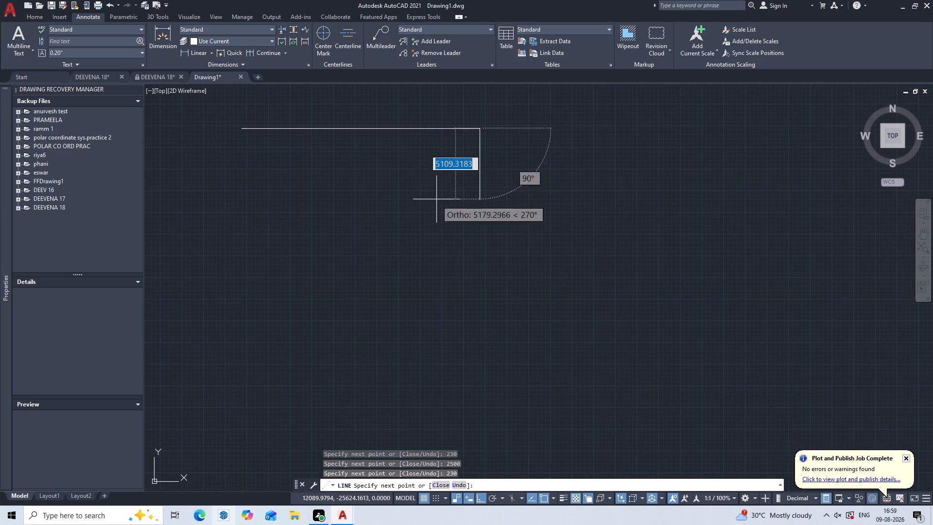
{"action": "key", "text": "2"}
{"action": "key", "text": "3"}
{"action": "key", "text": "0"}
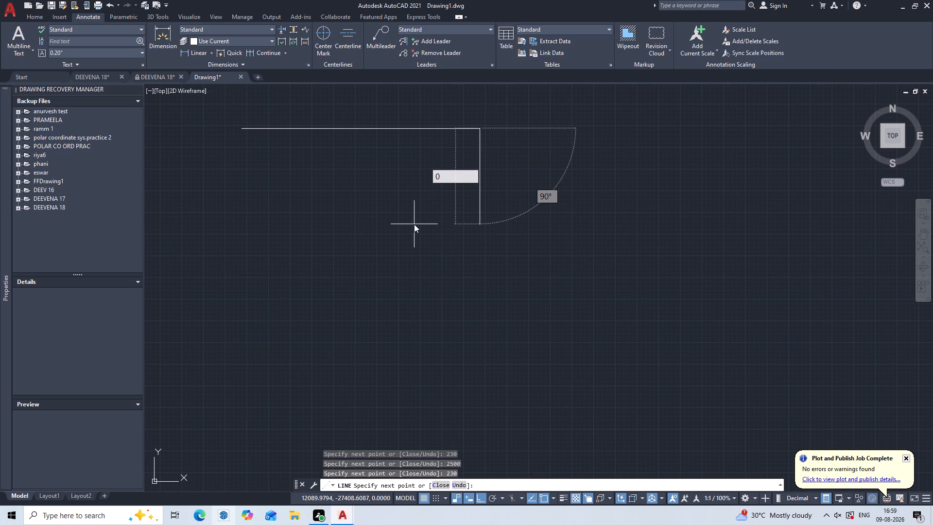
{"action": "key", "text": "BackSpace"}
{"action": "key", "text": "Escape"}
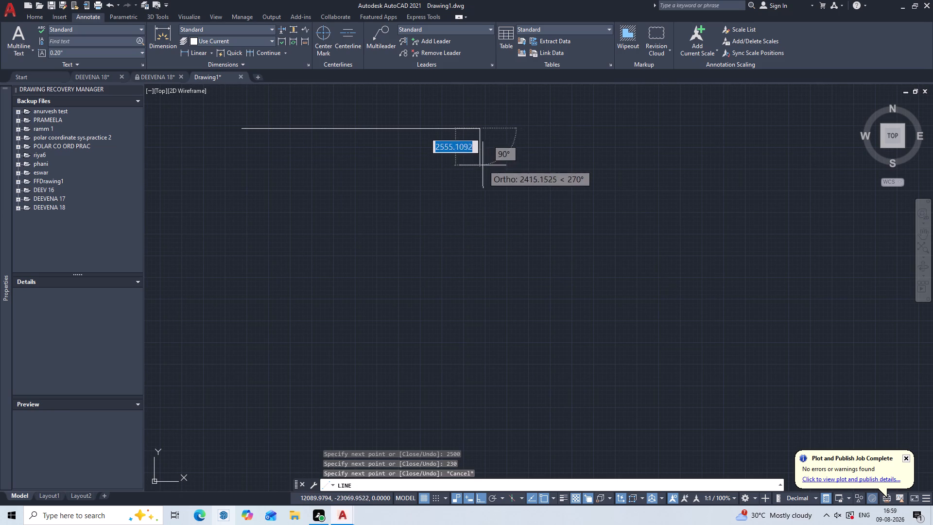
Turn the line chain south from its east end with segments of 230, 4500 and 230 mm.
{"action": "key", "text": "2"}
{"action": "key", "text": "3"}
{"action": "key", "text": "0"}
{"action": "key", "text": "Return"}
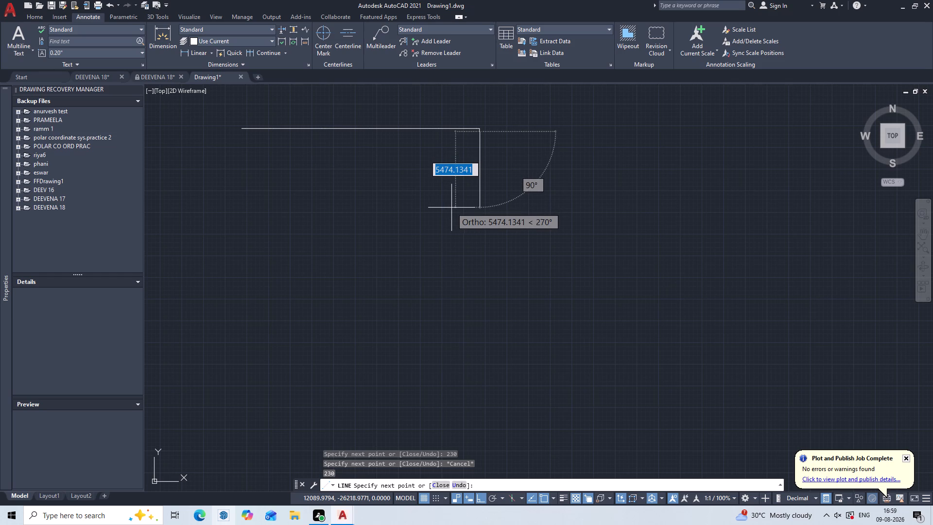
{"action": "key", "text": "4"}
{"action": "key", "text": "5"}
{"action": "key", "text": "BackSpace"}
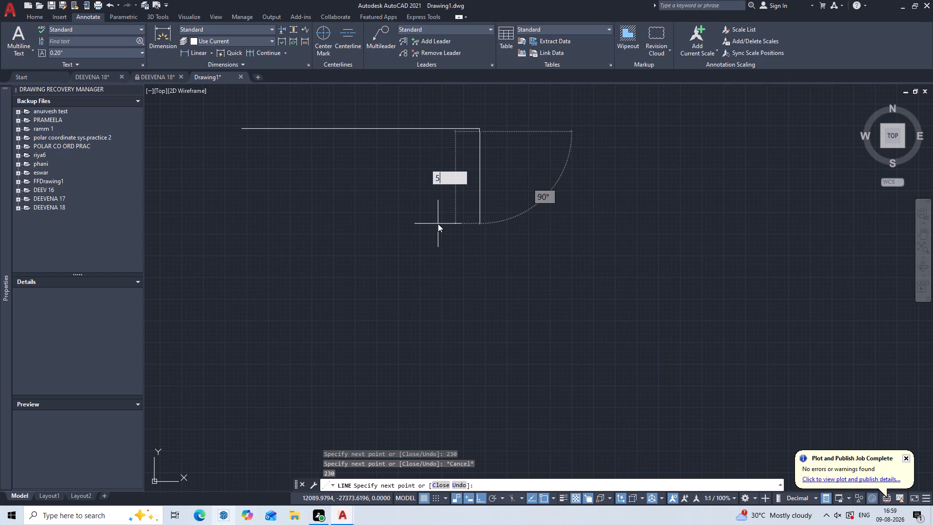
{"action": "key", "text": "4"}
{"action": "key", "text": "5"}
{"action": "type", "text": "00"}
{"action": "key", "text": "Return"}
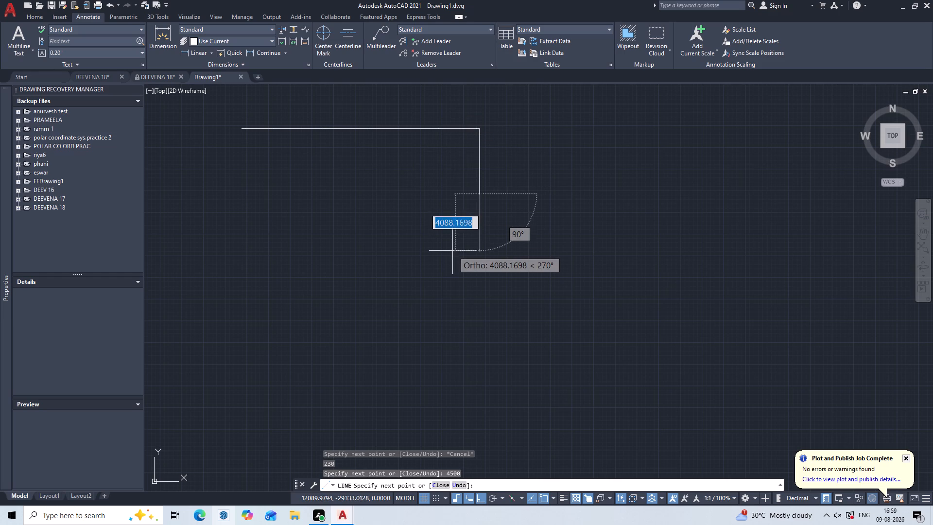
{"action": "key", "text": "2"}
{"action": "type", "text": "30"}
{"action": "key", "text": "Return"}
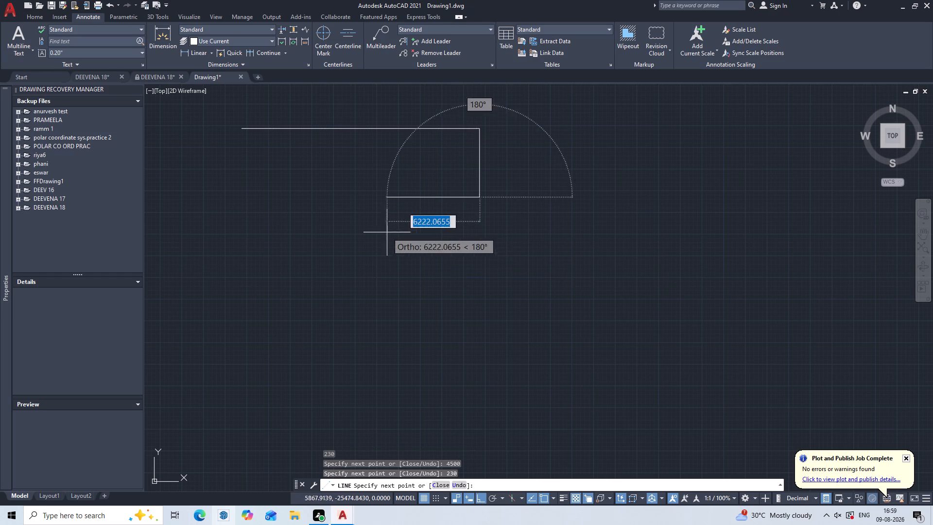
Turn the line chain west from the bottom corner with segments of 230 mm and 2500 mm.
{"action": "middle_click_drag", "start_coordinate": [362, 231], "coordinate": [370, 298]}
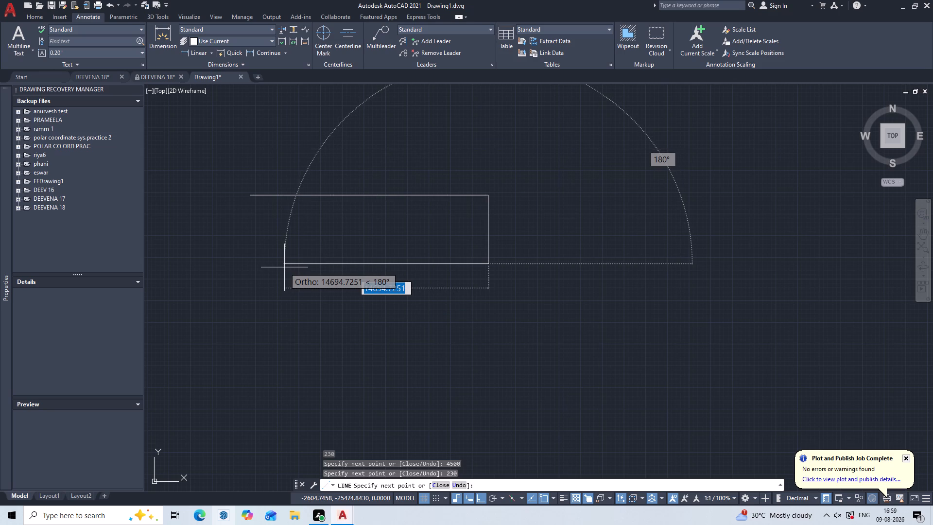
{"action": "type", "text": "230"}
{"action": "key", "text": "Return"}
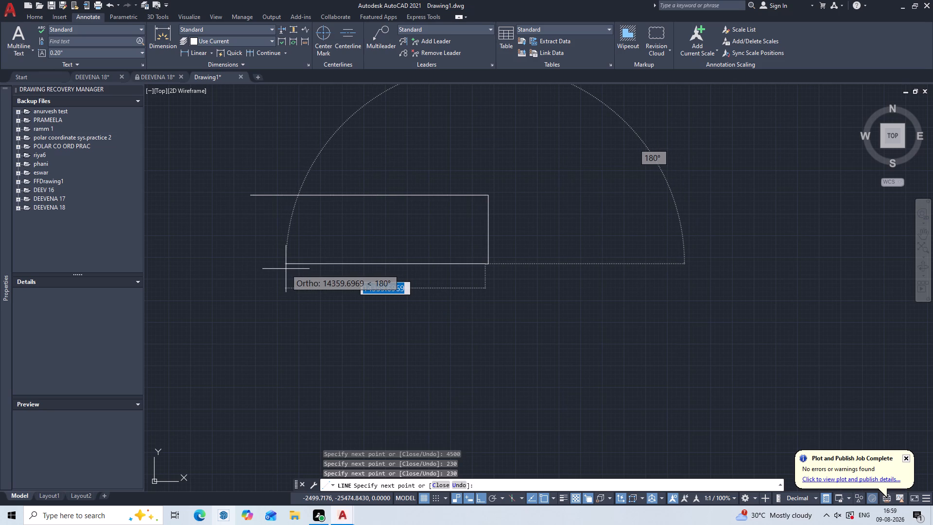
{"action": "key", "text": "2"}
{"action": "type", "text": "500"}
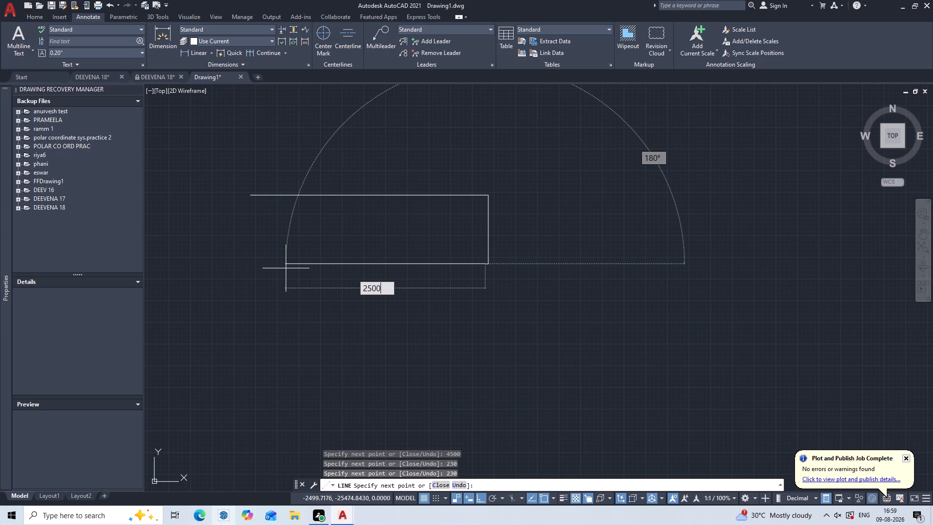
{"action": "key", "text": "Return"}
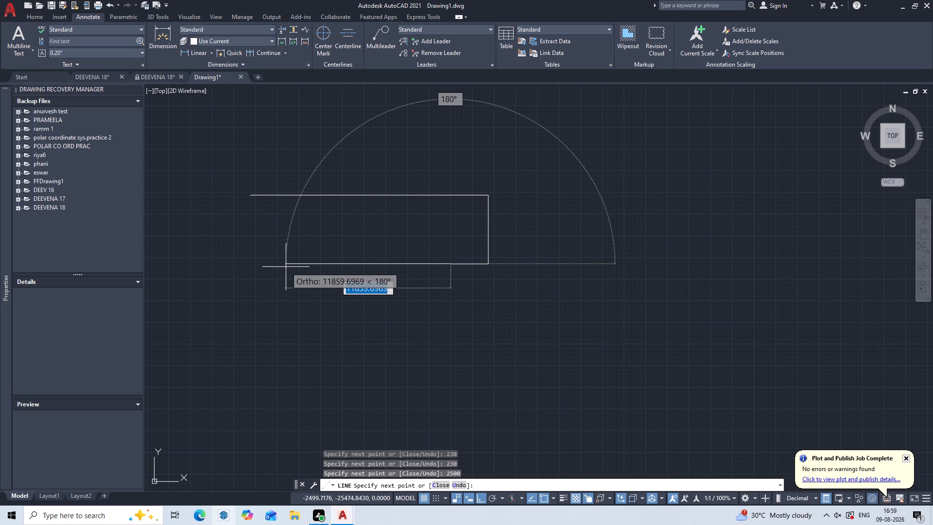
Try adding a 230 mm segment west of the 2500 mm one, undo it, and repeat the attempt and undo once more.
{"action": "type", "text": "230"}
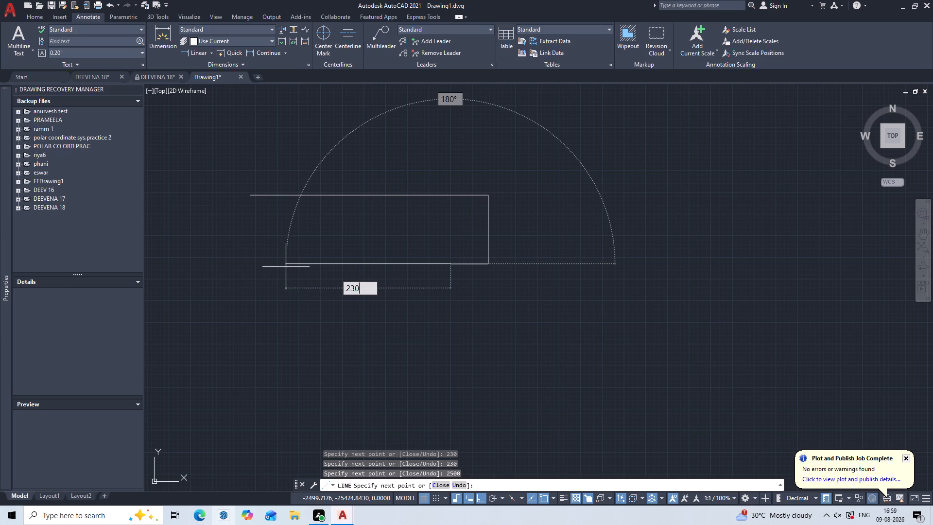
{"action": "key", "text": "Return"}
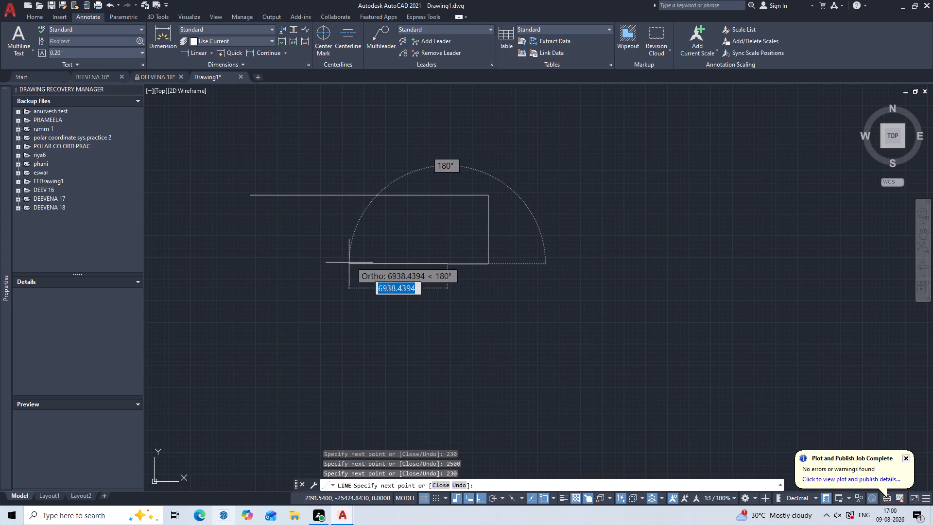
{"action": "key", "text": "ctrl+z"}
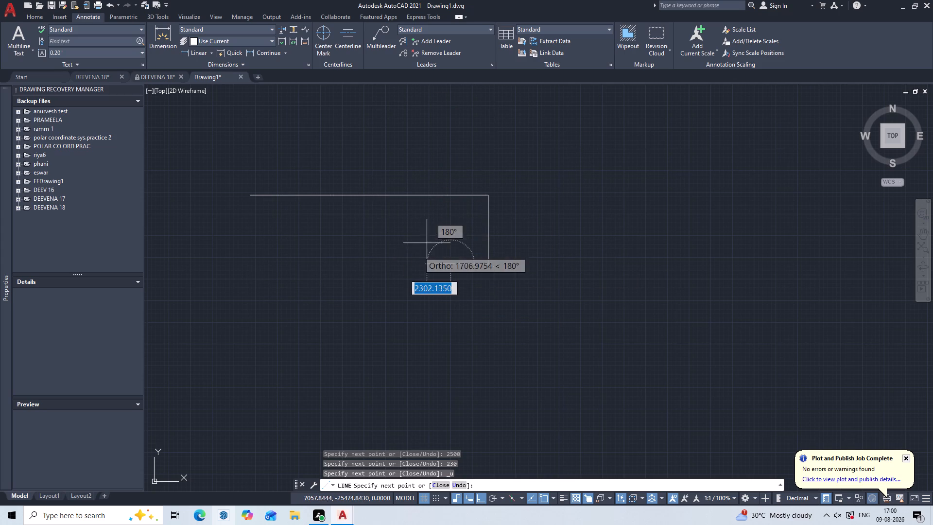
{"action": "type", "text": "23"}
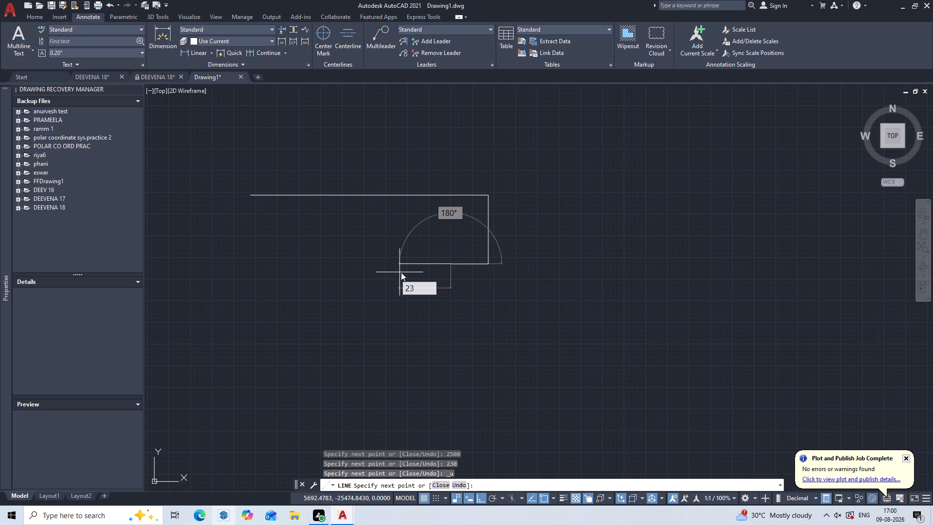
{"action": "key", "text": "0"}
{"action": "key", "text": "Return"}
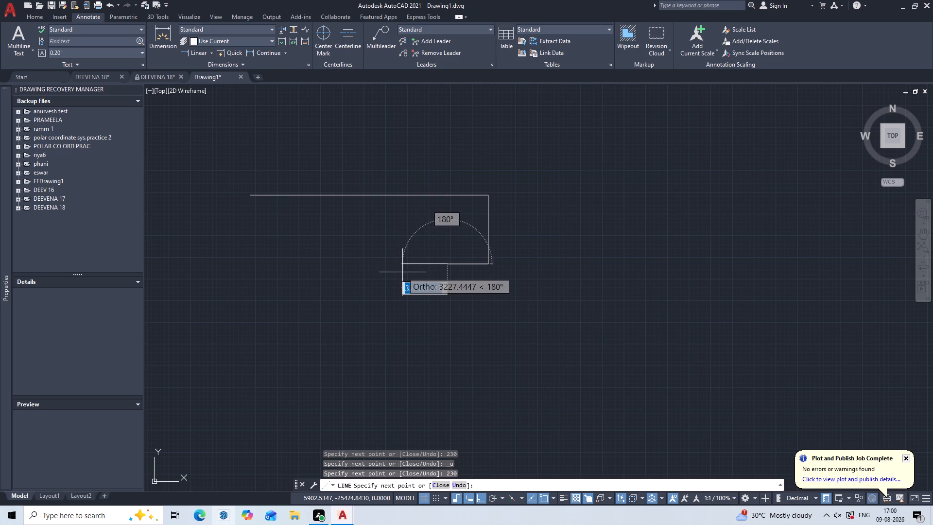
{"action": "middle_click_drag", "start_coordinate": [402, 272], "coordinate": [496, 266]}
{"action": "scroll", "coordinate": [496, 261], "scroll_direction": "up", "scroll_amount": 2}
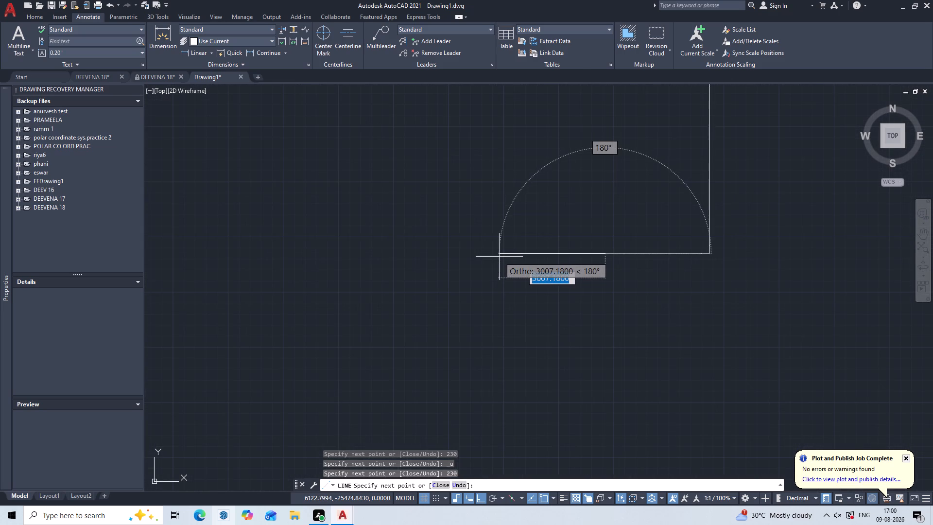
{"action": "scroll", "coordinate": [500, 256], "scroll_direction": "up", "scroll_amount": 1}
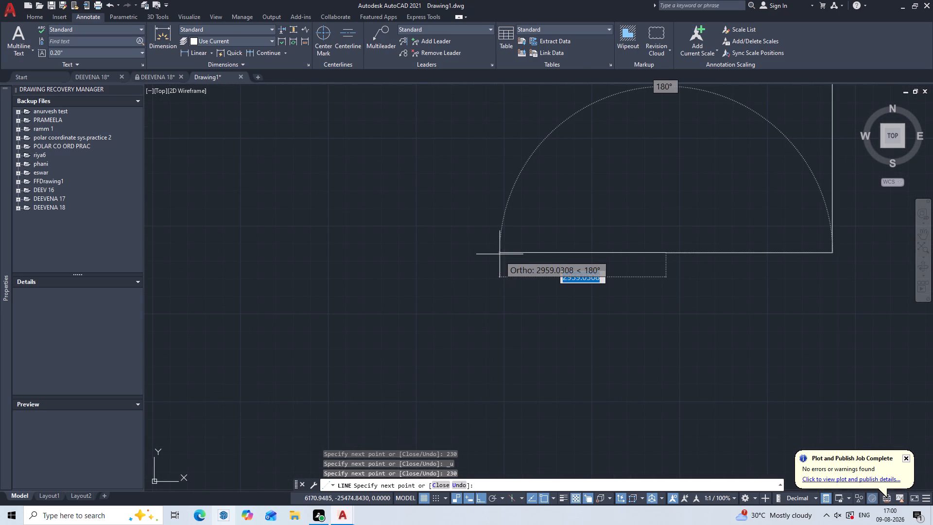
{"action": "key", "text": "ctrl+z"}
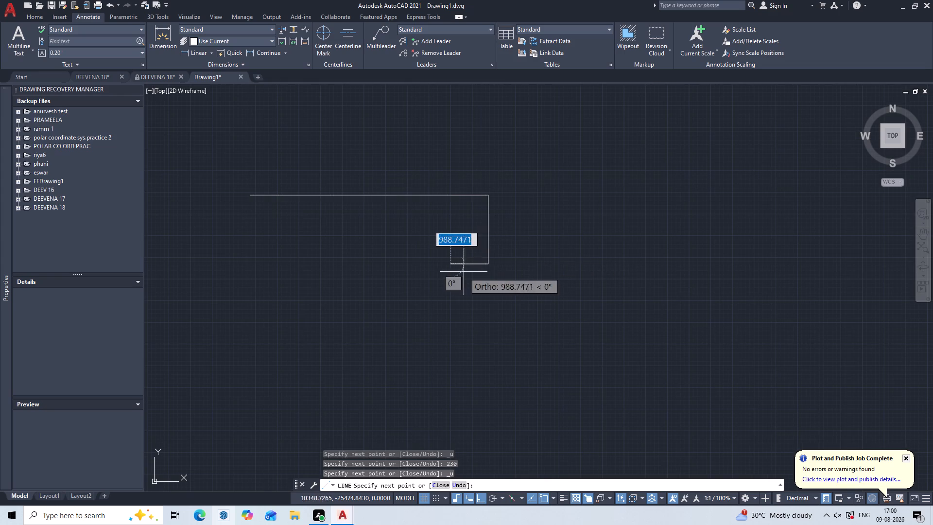
Draw a 230 mm segment west from the end of the 2500 mm bottom segment.
{"action": "scroll", "coordinate": [457, 253], "scroll_direction": "up", "scroll_amount": 4}
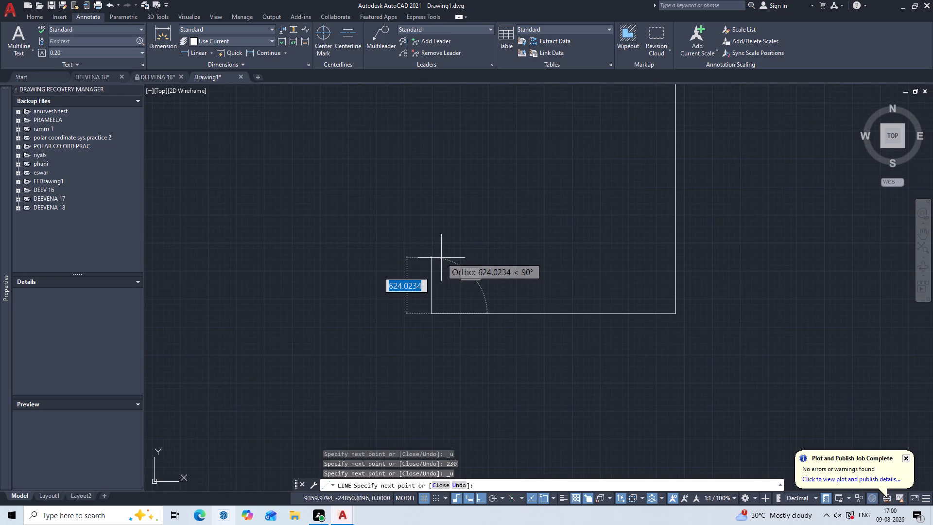
{"action": "middle_click_drag", "start_coordinate": [443, 256], "coordinate": [496, 212]}
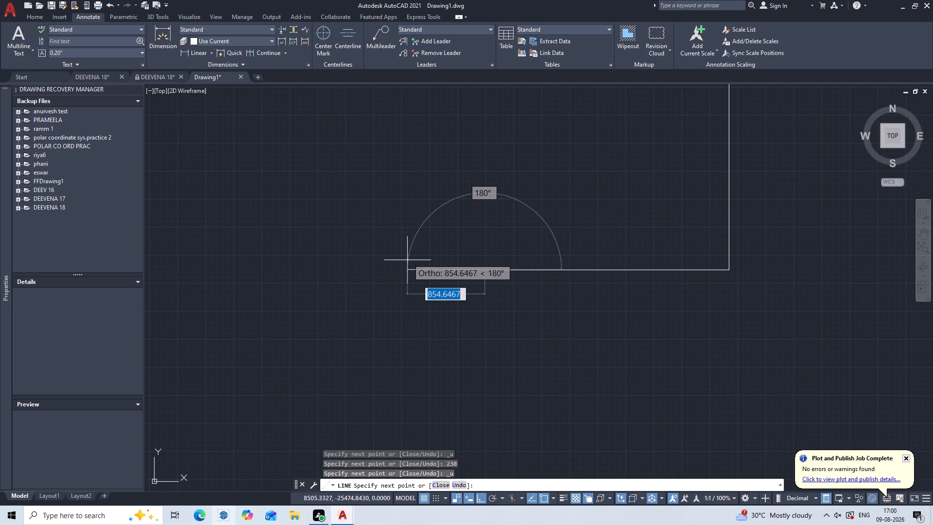
{"action": "type", "text": "230"}
{"action": "key", "text": "Return"}
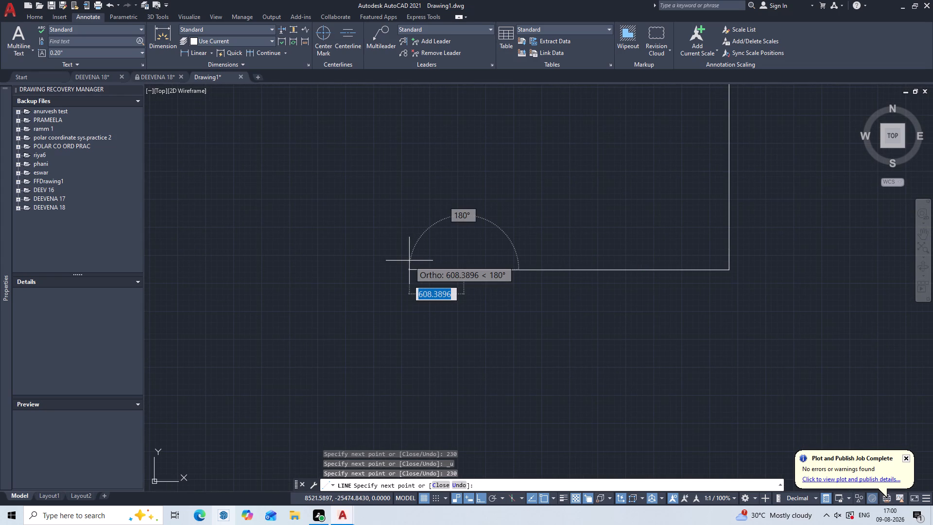
Continue the bottom line chain west with segments of 5000, 230, 2950 and 230 mm.
{"action": "middle_click_drag", "start_coordinate": [337, 242], "coordinate": [420, 229]}
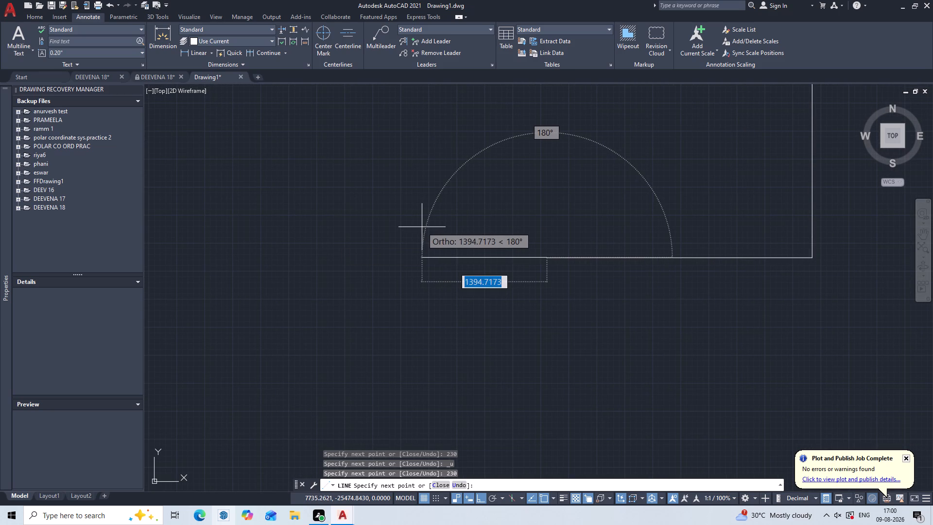
{"action": "key", "text": "5"}
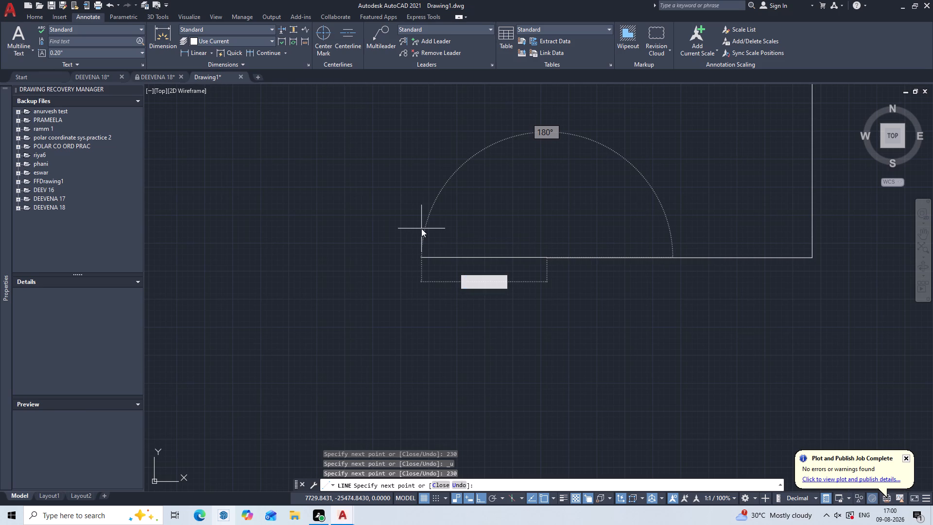
{"action": "type", "text": "00"}
{"action": "key", "text": "0"}
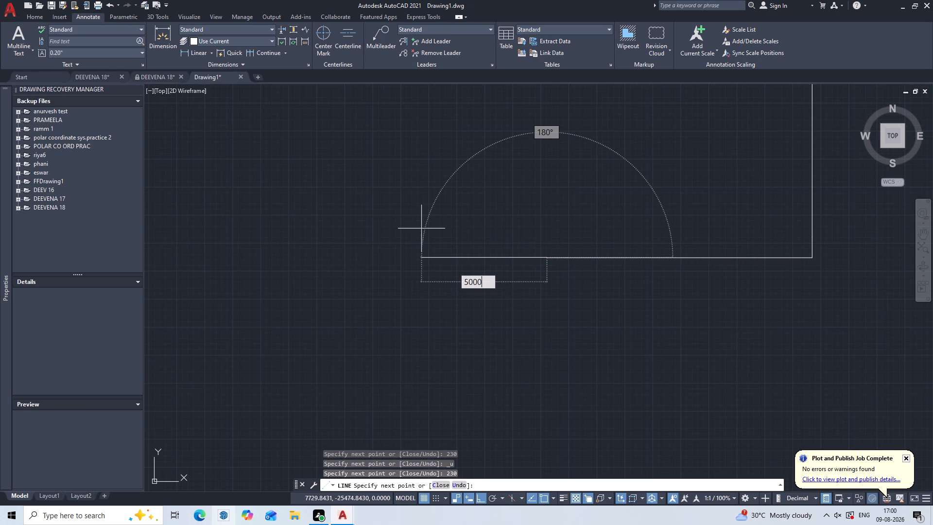
{"action": "key", "text": "Return"}
{"action": "scroll", "coordinate": [419, 223], "scroll_direction": "down", "scroll_amount": 2}
{"action": "middle_click_drag", "start_coordinate": [419, 223], "coordinate": [535, 270]}
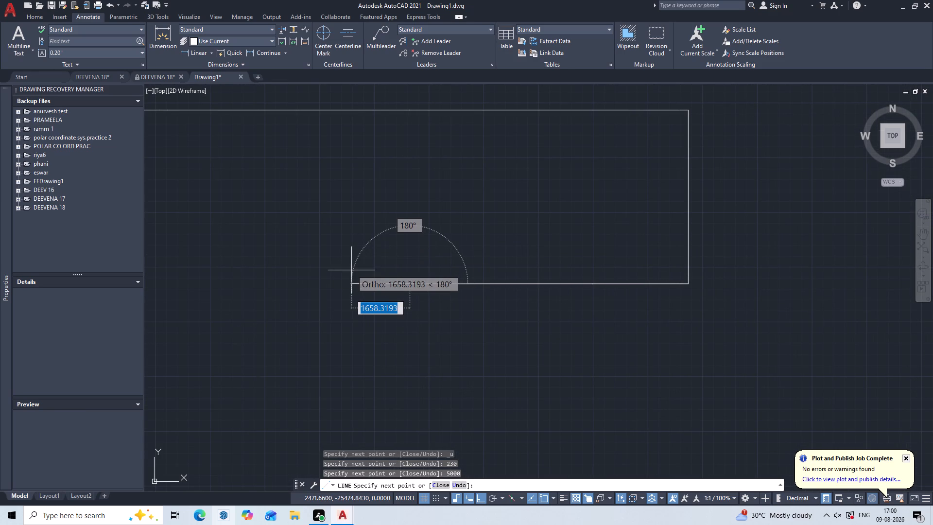
{"action": "key", "text": "2"}
{"action": "type", "text": "30"}
{"action": "key", "text": "Return"}
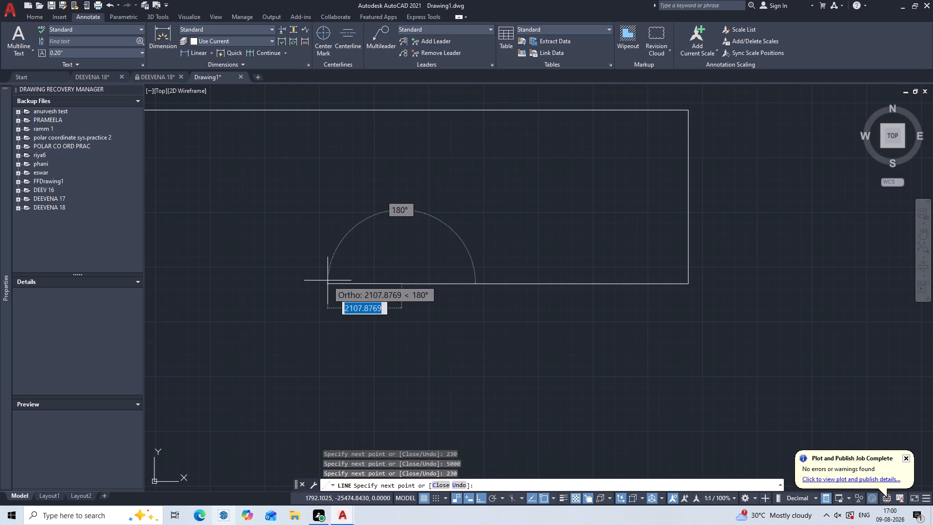
{"action": "type", "text": "29"}
{"action": "type", "text": "50"}
{"action": "key", "text": "Return"}
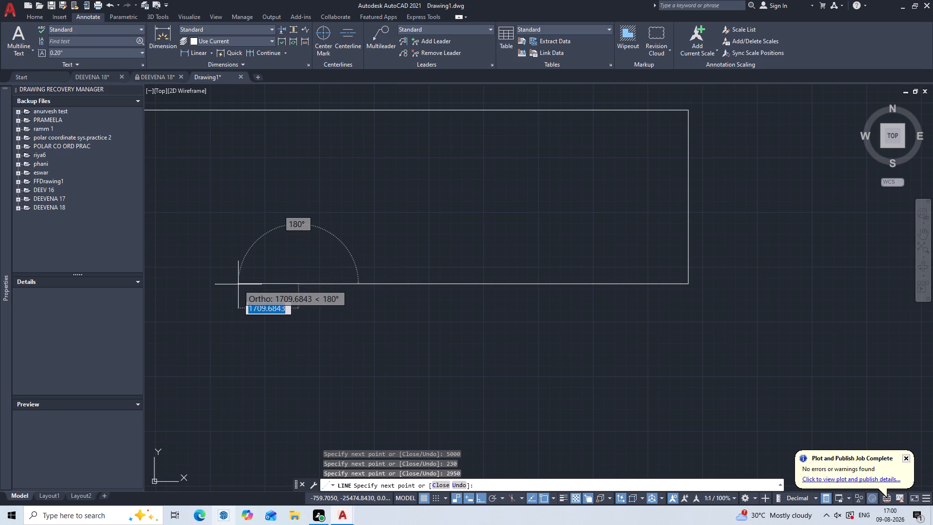
{"action": "key", "text": "2"}
{"action": "type", "text": "30"}
{"action": "key", "text": "Return"}
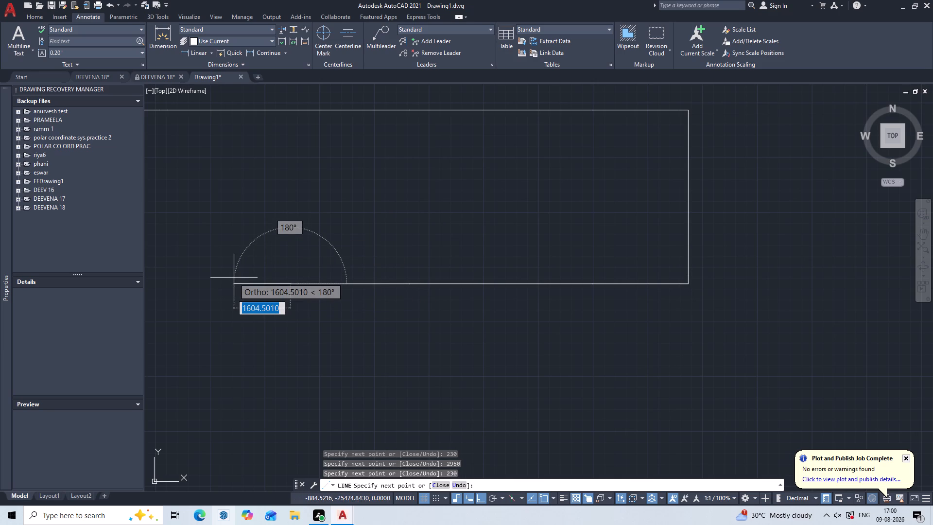
Extend the bottom line chain west to the outline's southwest corner with segments of 3500, 230, 1800 and 230 mm.
{"action": "middle_click_drag", "start_coordinate": [232, 275], "coordinate": [346, 277]}
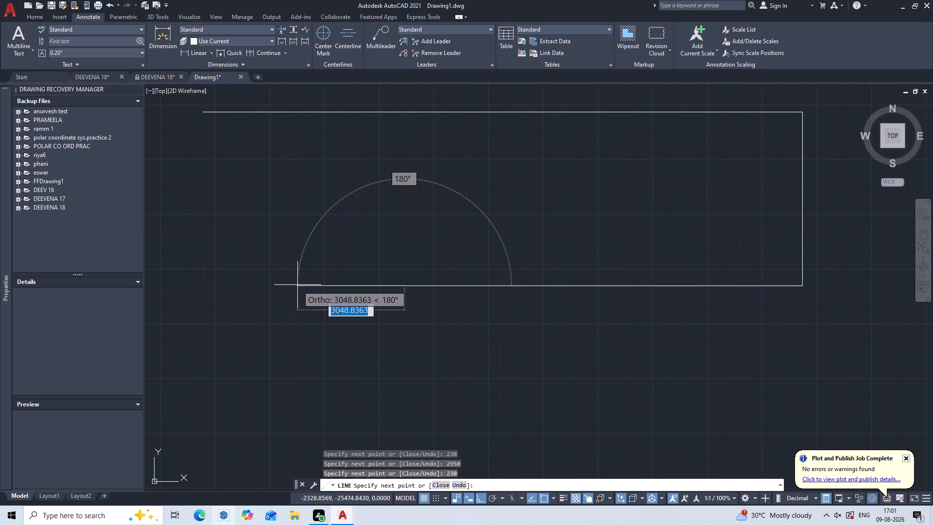
{"action": "key", "text": "3"}
{"action": "type", "text": "500"}
{"action": "key", "text": "Return"}
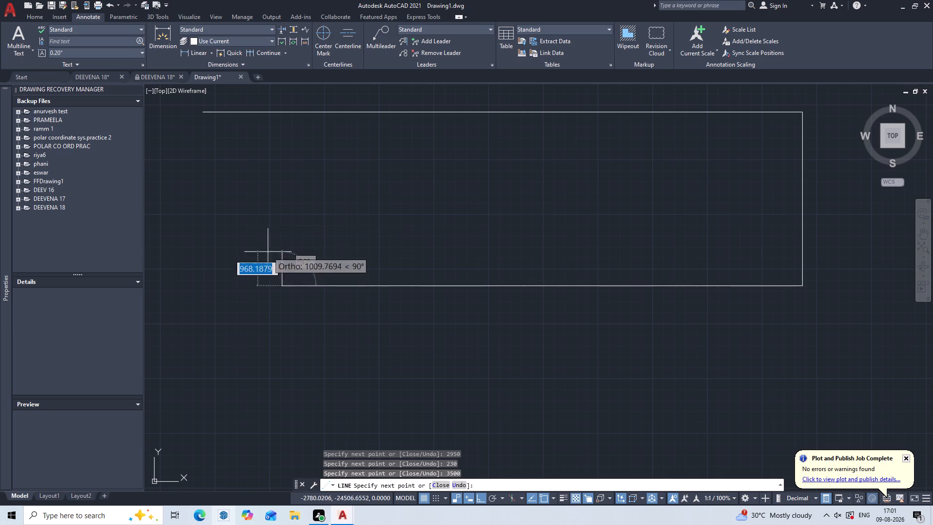
{"action": "type", "text": "230"}
{"action": "key", "text": "Return"}
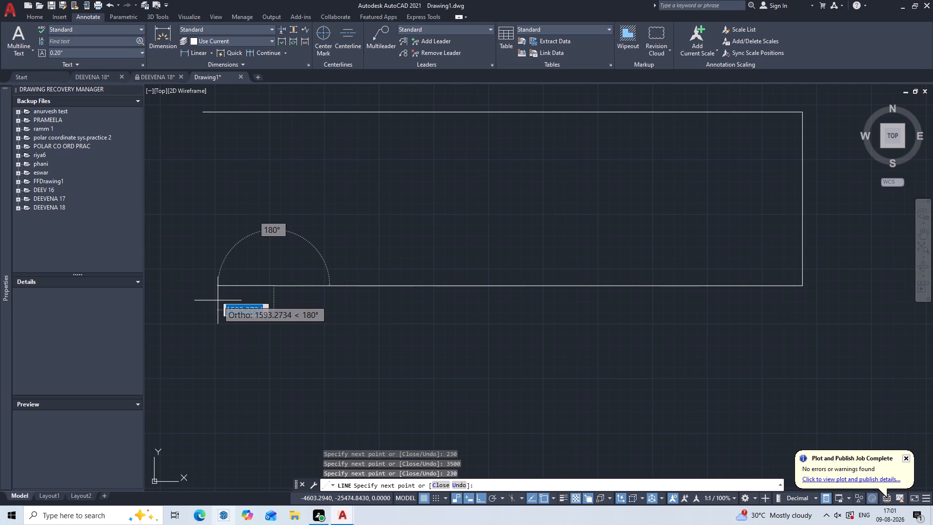
{"action": "key", "text": "1"}
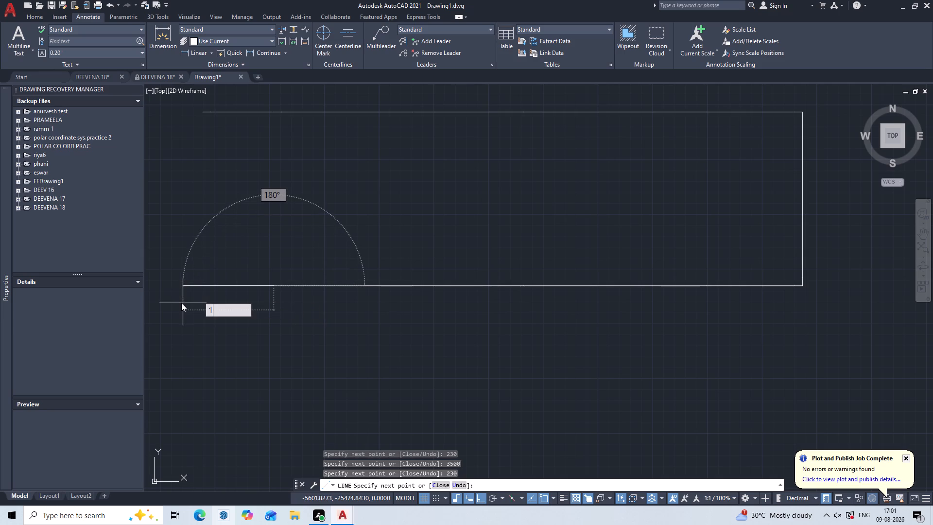
{"action": "type", "text": "800"}
{"action": "key", "text": "Return"}
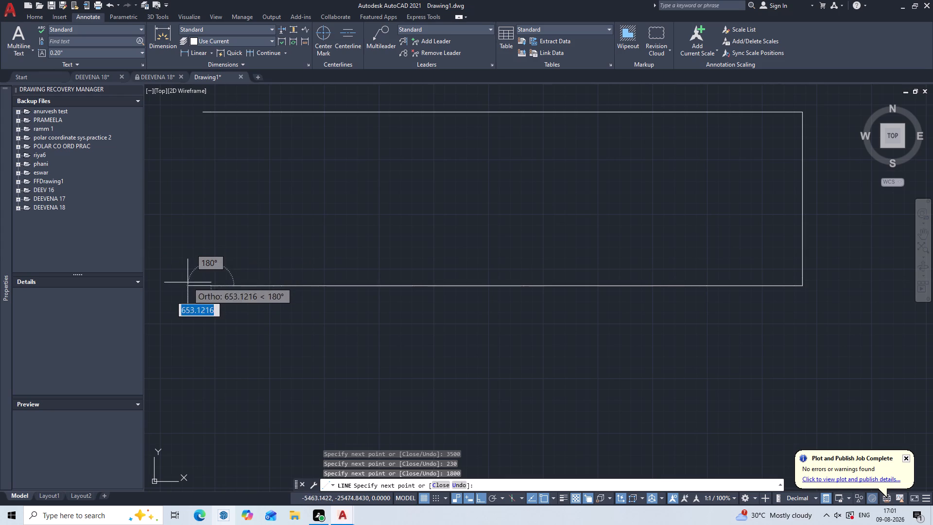
{"action": "type", "text": "230"}
{"action": "key", "text": "Return"}
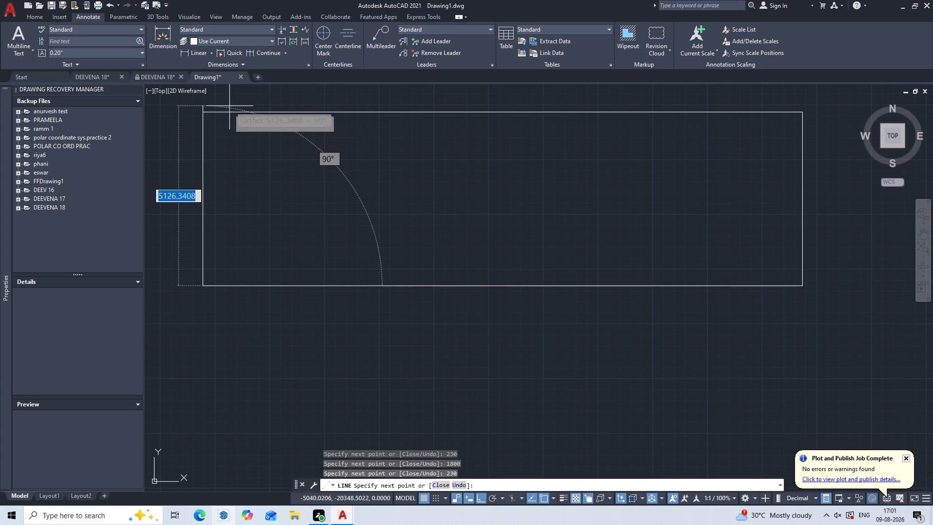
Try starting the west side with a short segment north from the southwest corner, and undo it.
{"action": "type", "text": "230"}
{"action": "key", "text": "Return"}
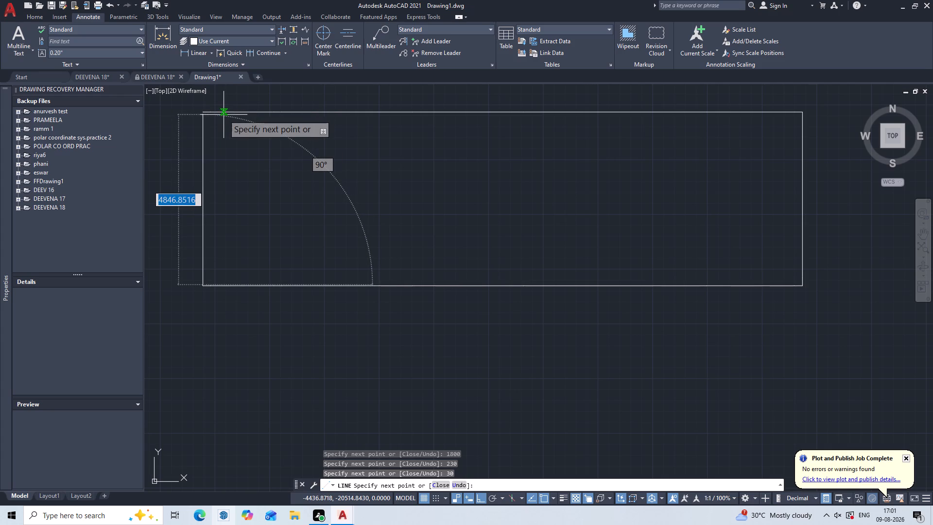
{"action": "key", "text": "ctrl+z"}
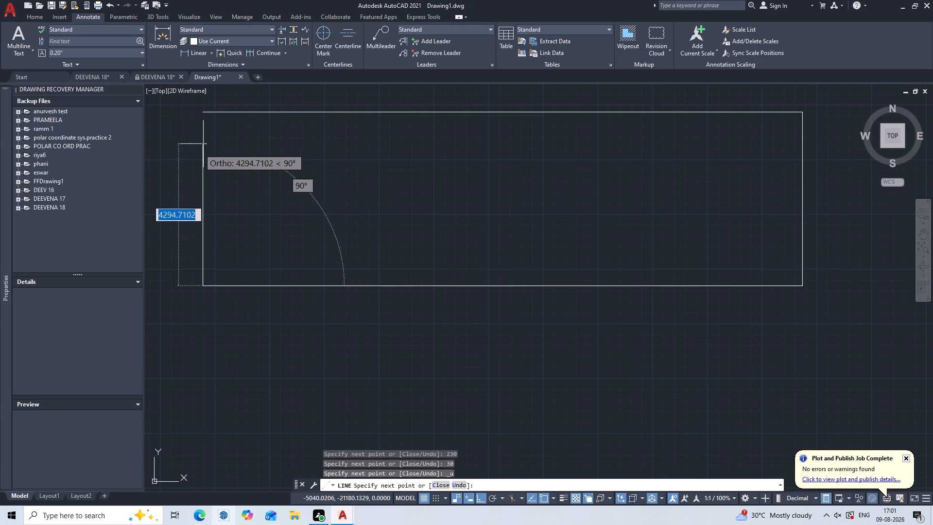
Turn the line chain north from the southwest corner with segments of 230 mm and 4500 mm.
{"action": "type", "text": "230"}
{"action": "key", "text": "Return"}
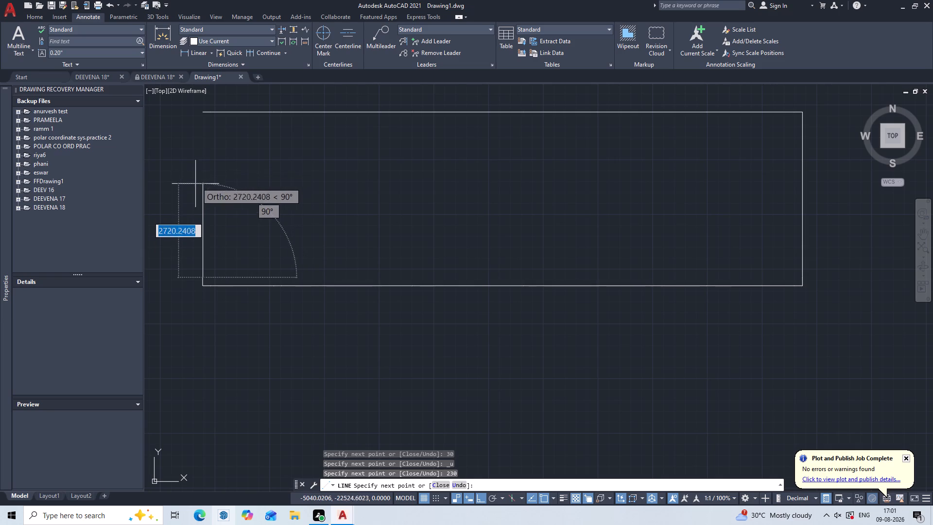
{"action": "type", "text": "45"}
{"action": "type", "text": "00"}
{"action": "key", "text": "Return"}
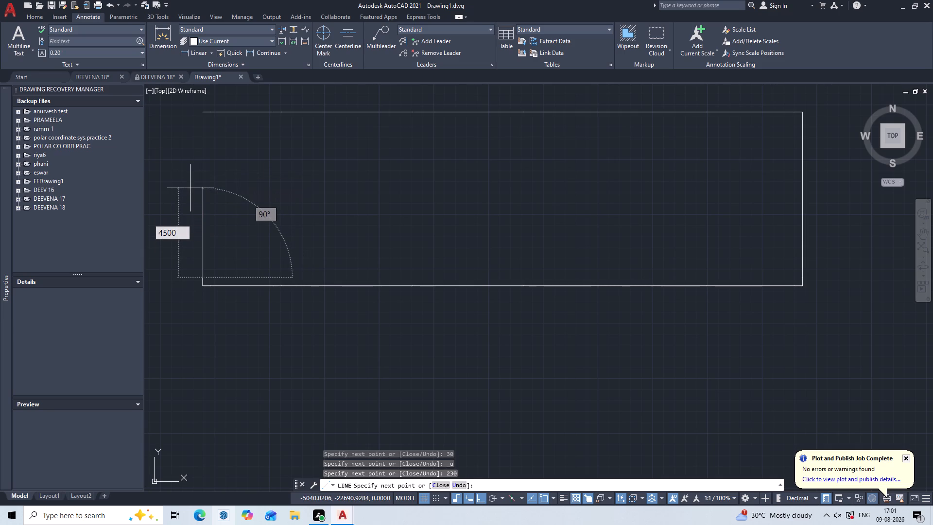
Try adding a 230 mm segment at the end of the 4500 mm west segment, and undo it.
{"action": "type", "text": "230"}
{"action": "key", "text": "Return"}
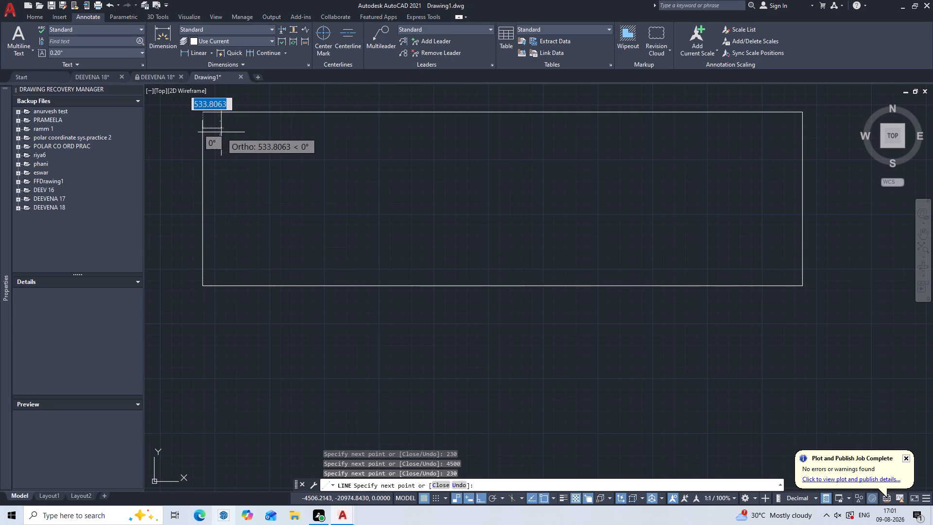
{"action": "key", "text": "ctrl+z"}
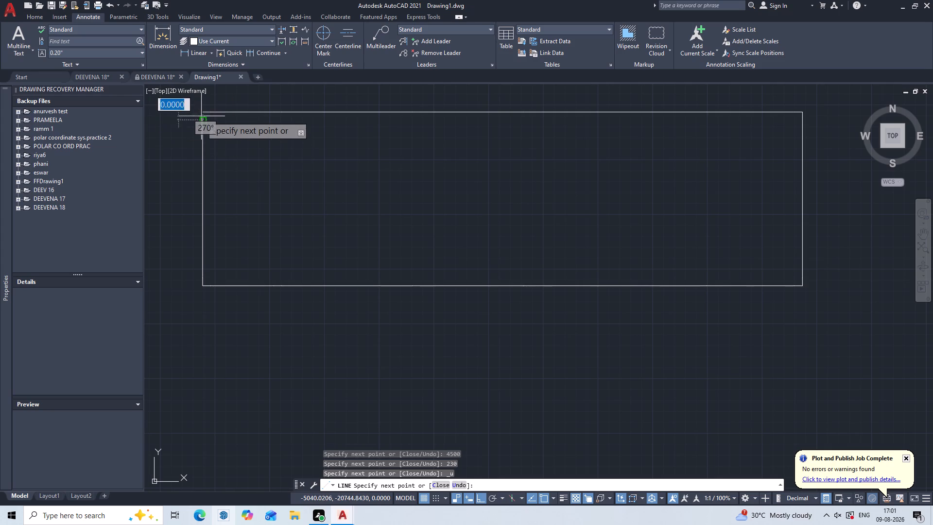
Close the outline with a 230 mm segment north to the northwest corner and end the line chain.
{"action": "type", "text": "23"}
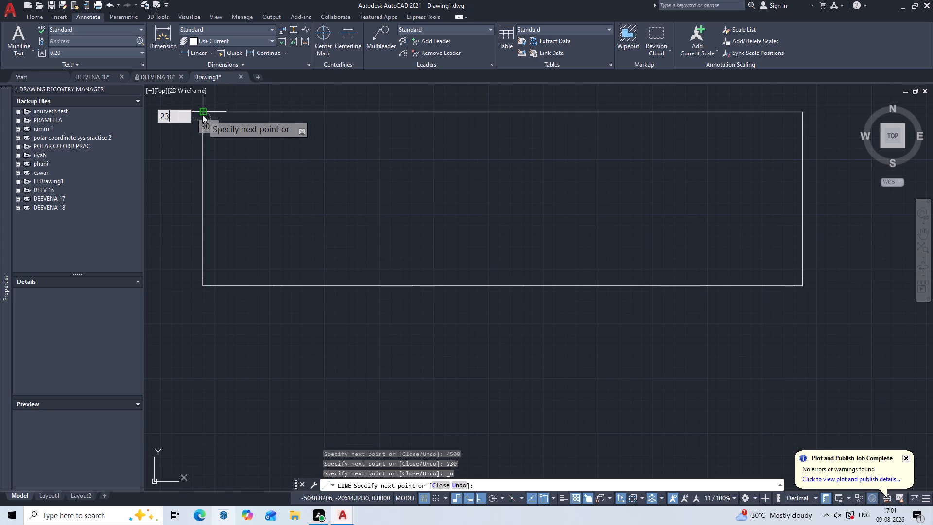
{"action": "key", "text": "0"}
{"action": "key", "text": "Return"}
{"action": "key", "text": "Escape"}
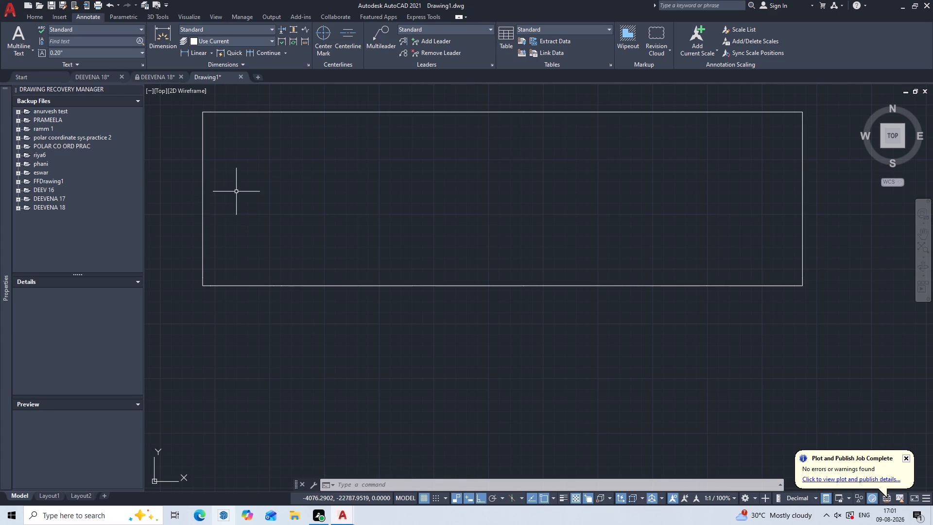
Offset the west side and the top and bottom spans of the westernmost room 230 mm inward.
{"action": "middle_click_drag", "start_coordinate": [236, 192], "coordinate": [231, 218]}
{"action": "middle_click_drag", "start_coordinate": [325, 256], "coordinate": [328, 228]}
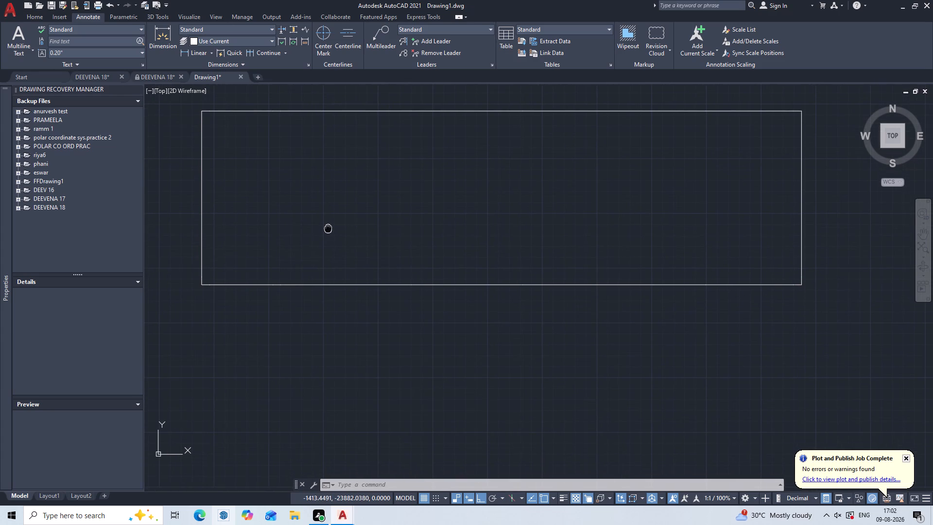
{"action": "middle_click_drag", "start_coordinate": [328, 228], "coordinate": [328, 227]}
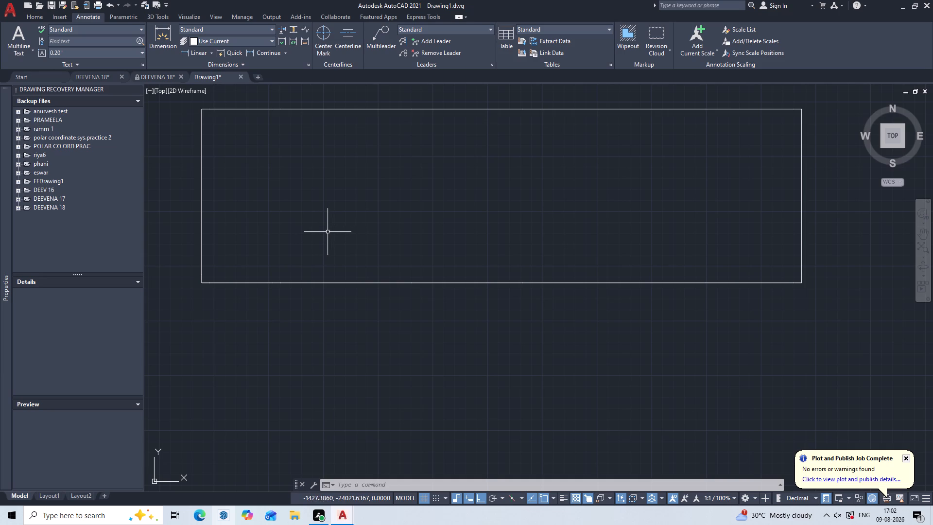
{"action": "key", "text": "o"}
{"action": "key", "text": "Return"}
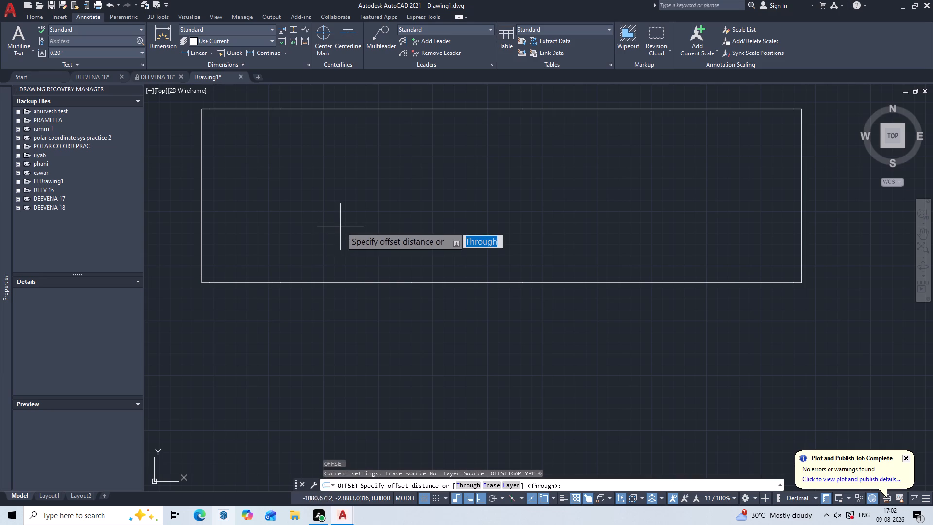
{"action": "key", "text": "2"}
{"action": "key", "text": "3"}
{"action": "key", "text": "0"}
{"action": "key", "text": "Return"}
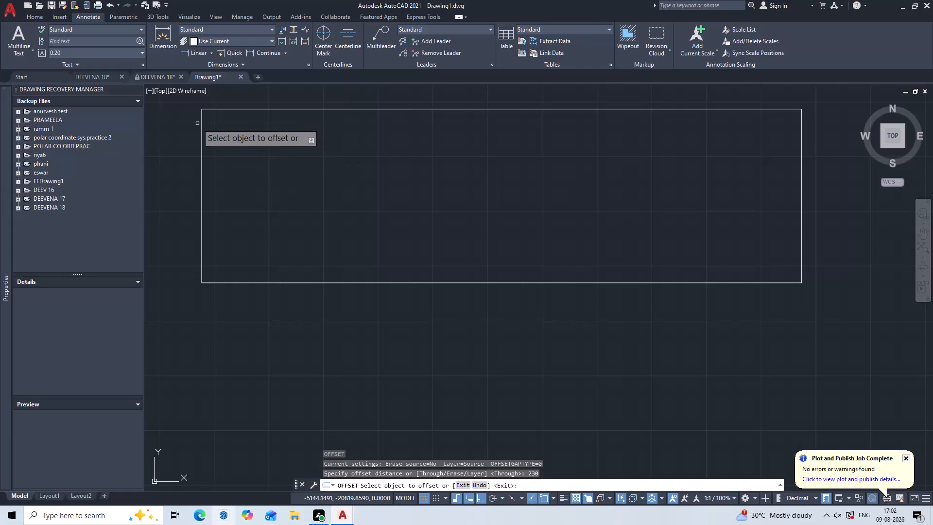
{"action": "left_click", "coordinate": [201, 167]}
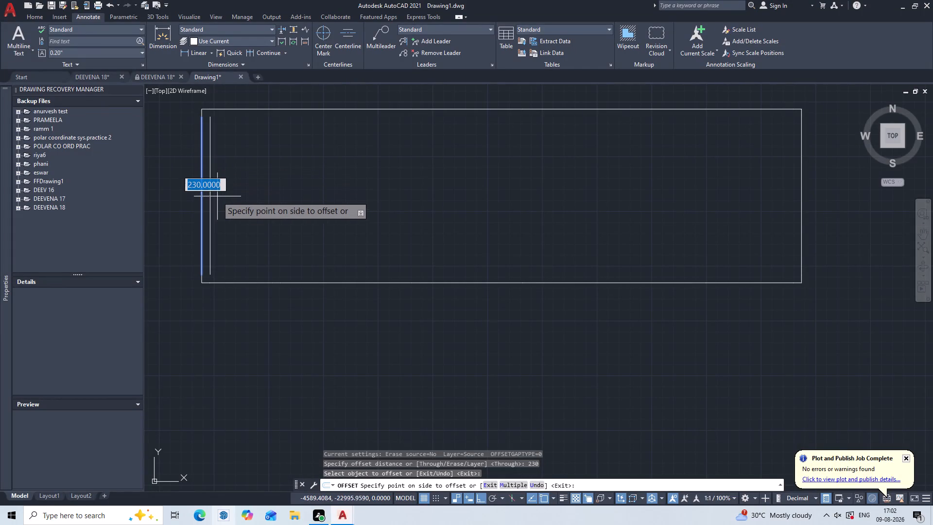
{"action": "left_click", "coordinate": [220, 203]}
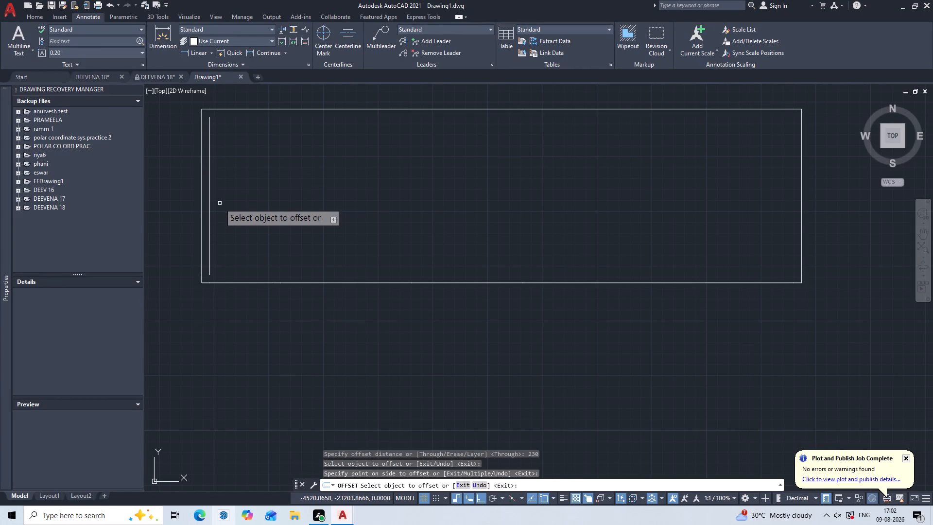
{"action": "left_click", "coordinate": [232, 109]}
{"action": "left_click", "coordinate": [229, 134]}
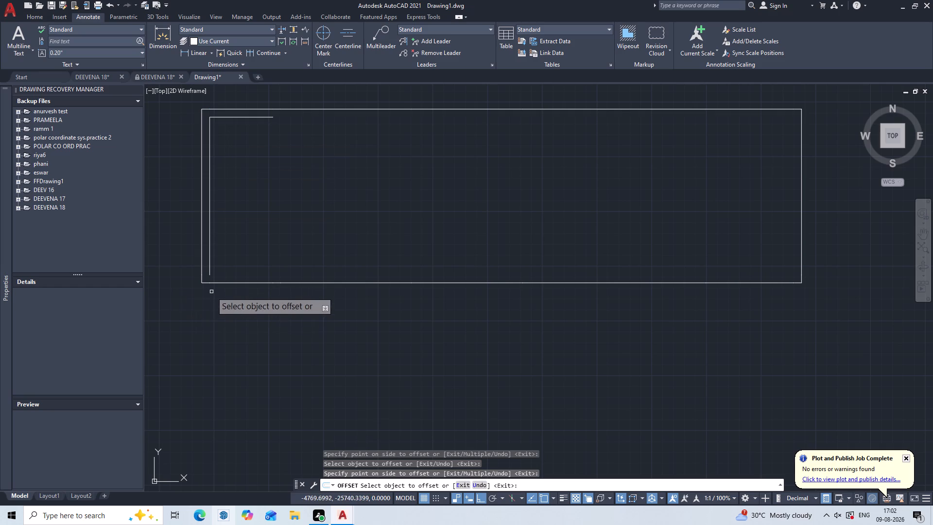
{"action": "left_click", "coordinate": [226, 284]}
{"action": "left_click", "coordinate": [239, 265]}
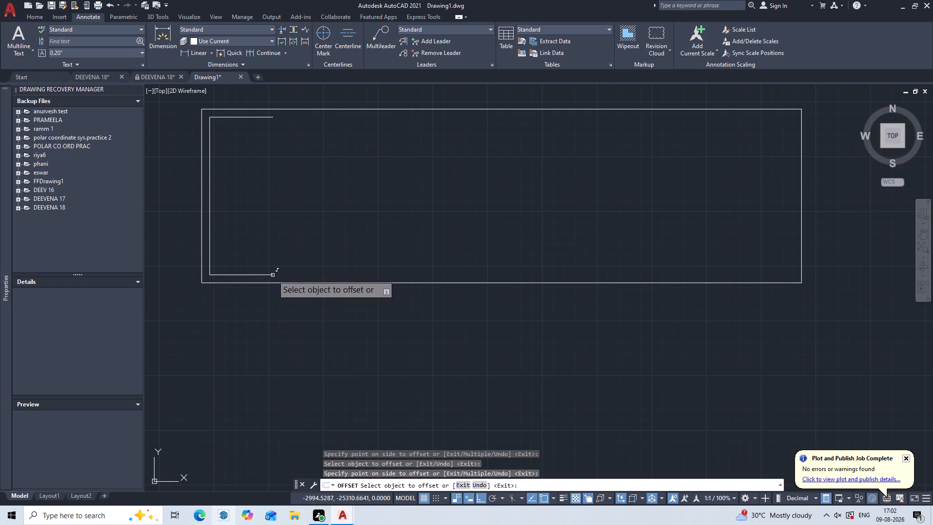
Offset the top outline spans of the four rooms east of the westernmost room 230 mm inward.
{"action": "left_click", "coordinate": [290, 110]}
{"action": "left_click", "coordinate": [285, 170]}
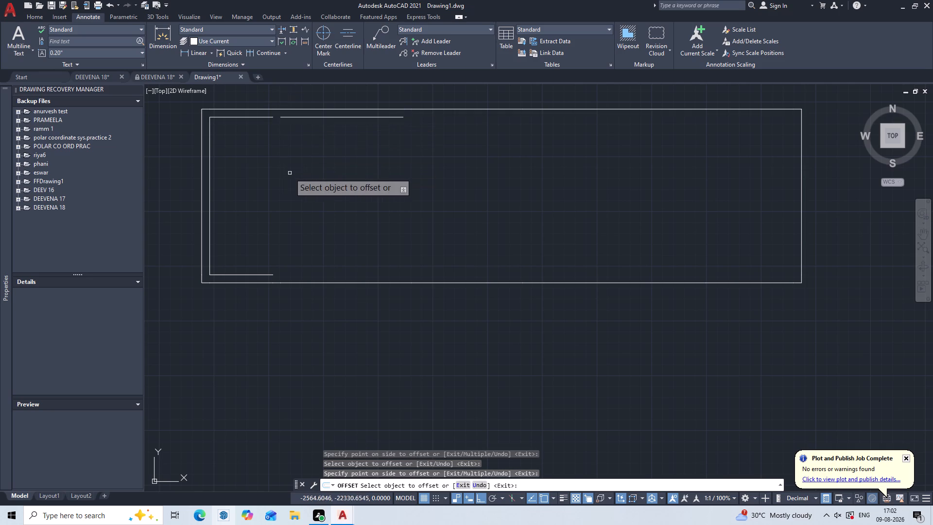
{"action": "left_click", "coordinate": [437, 109]}
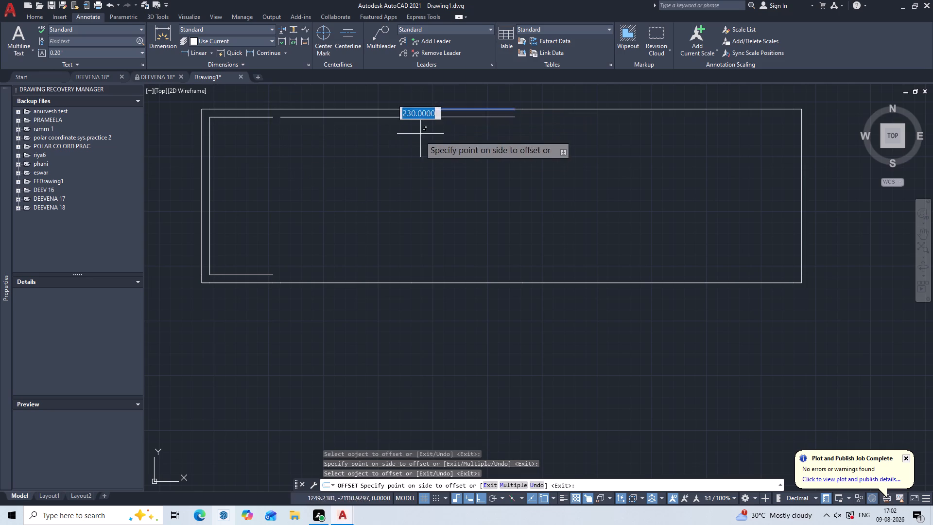
{"action": "left_click", "coordinate": [415, 159]}
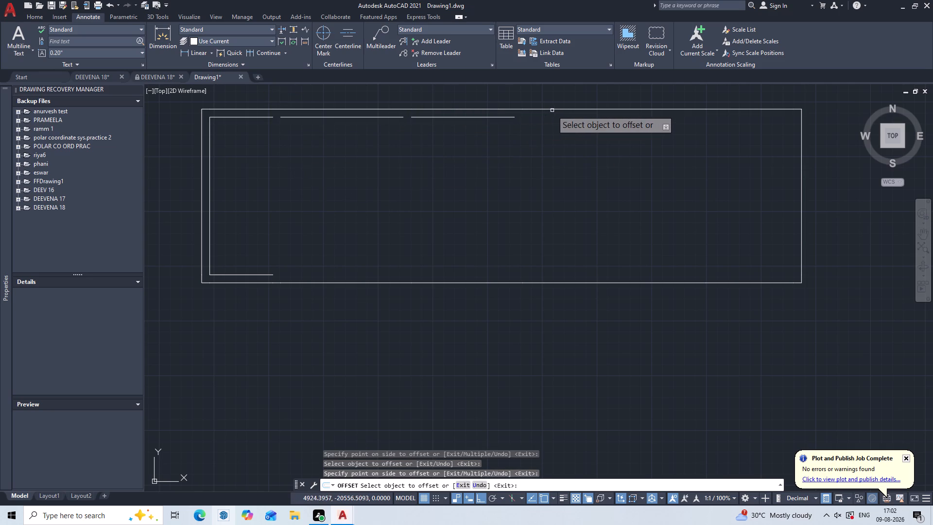
{"action": "left_click", "coordinate": [552, 110]}
{"action": "left_click", "coordinate": [551, 108]}
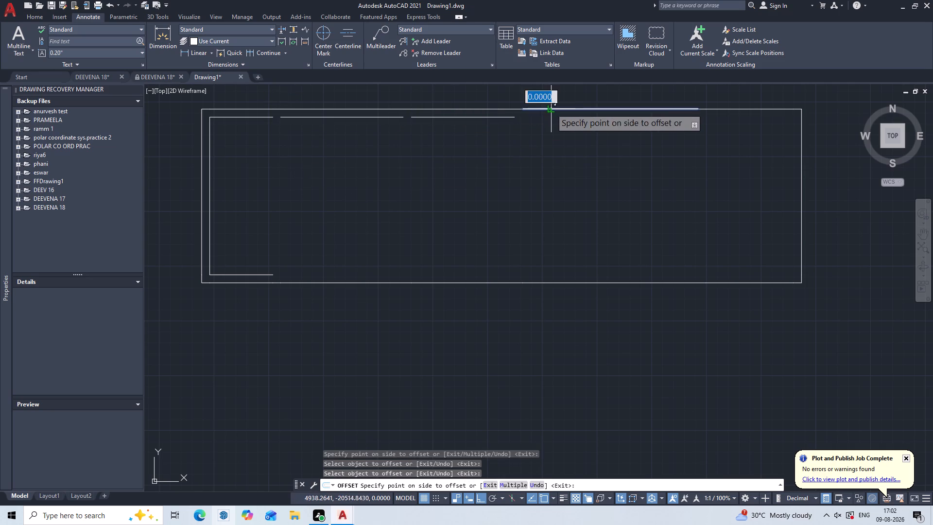
{"action": "left_click", "coordinate": [538, 140]}
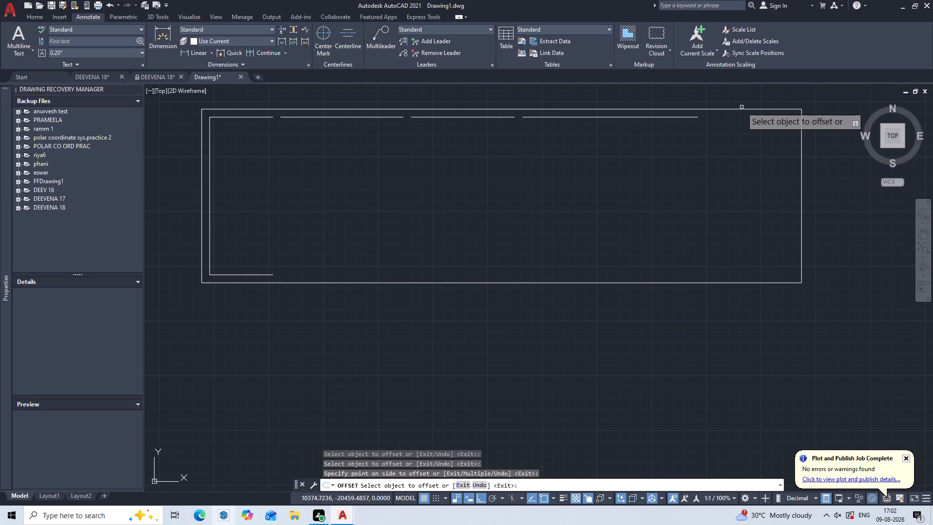
{"action": "left_click", "coordinate": [741, 109]}
{"action": "left_click", "coordinate": [723, 136]}
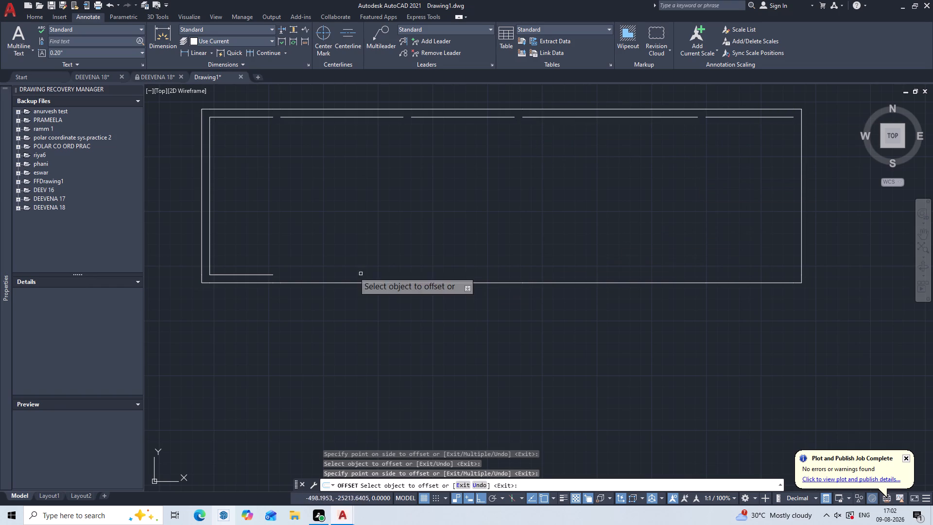
Offset the bottom outline spans of the same four rooms 230 mm inward.
{"action": "left_click", "coordinate": [319, 280]}
{"action": "left_click", "coordinate": [322, 280]}
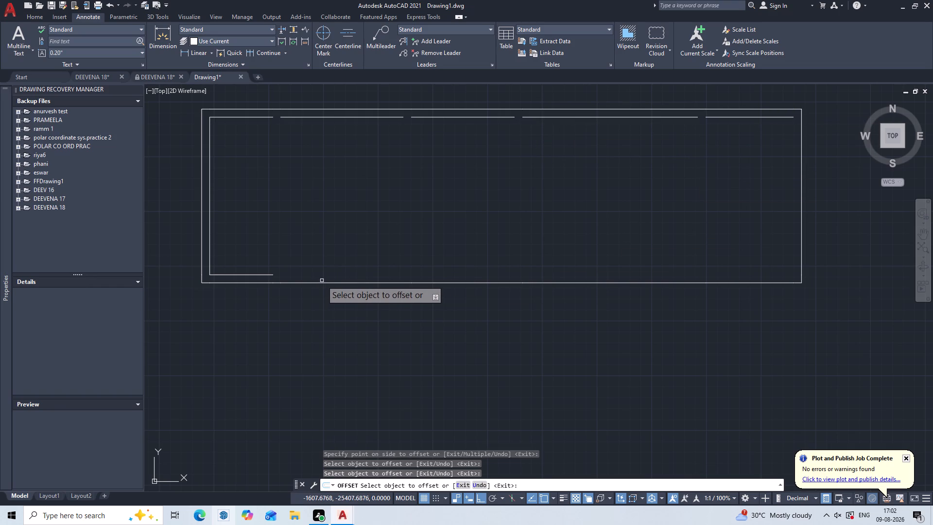
{"action": "left_click", "coordinate": [321, 283]}
{"action": "left_click", "coordinate": [335, 259]}
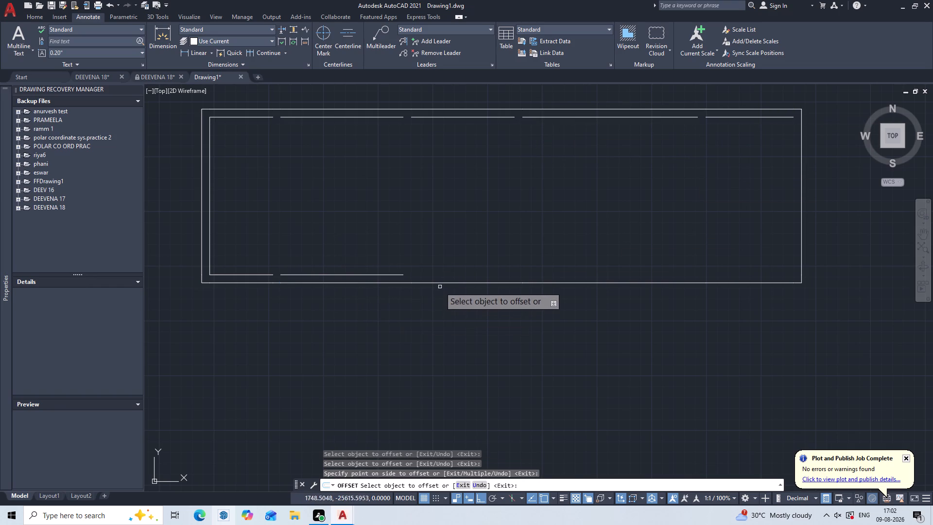
{"action": "left_click", "coordinate": [440, 284]}
{"action": "left_click", "coordinate": [440, 265]}
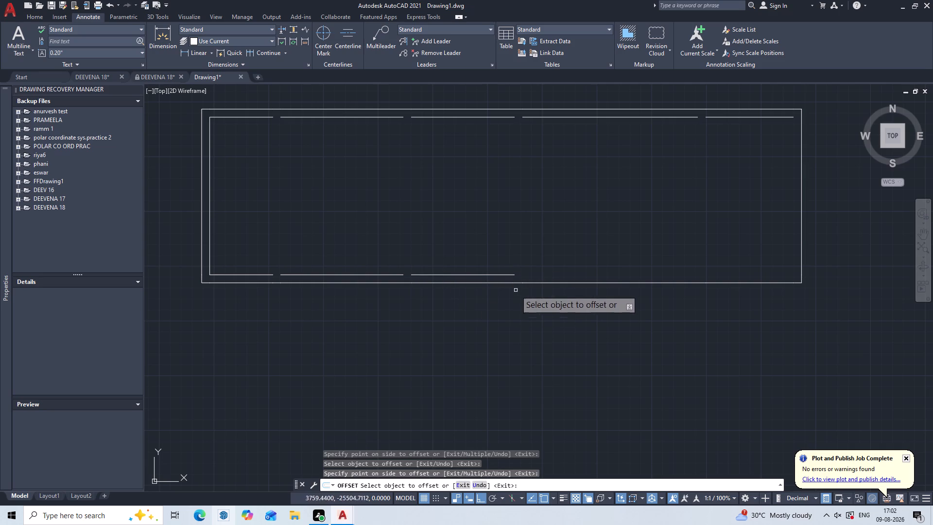
{"action": "left_click", "coordinate": [554, 284]}
{"action": "left_click", "coordinate": [561, 264]}
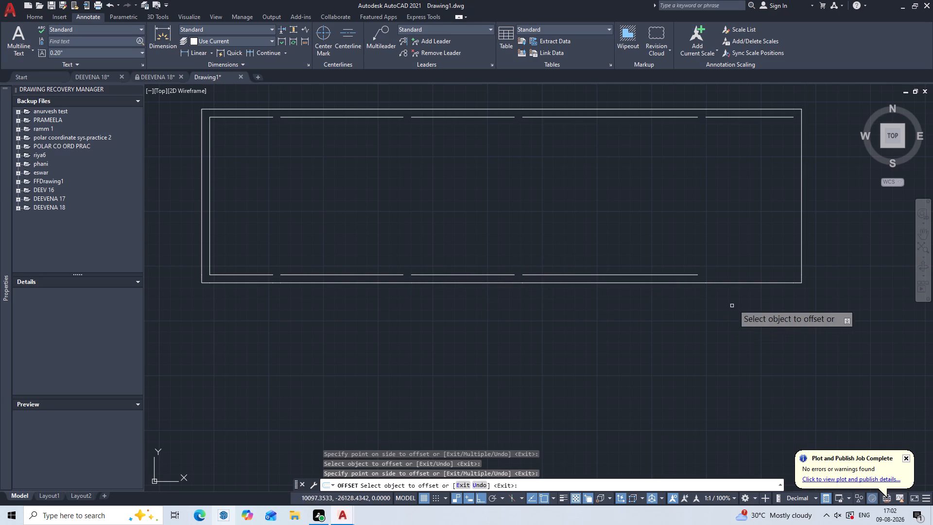
{"action": "left_click", "coordinate": [756, 281]}
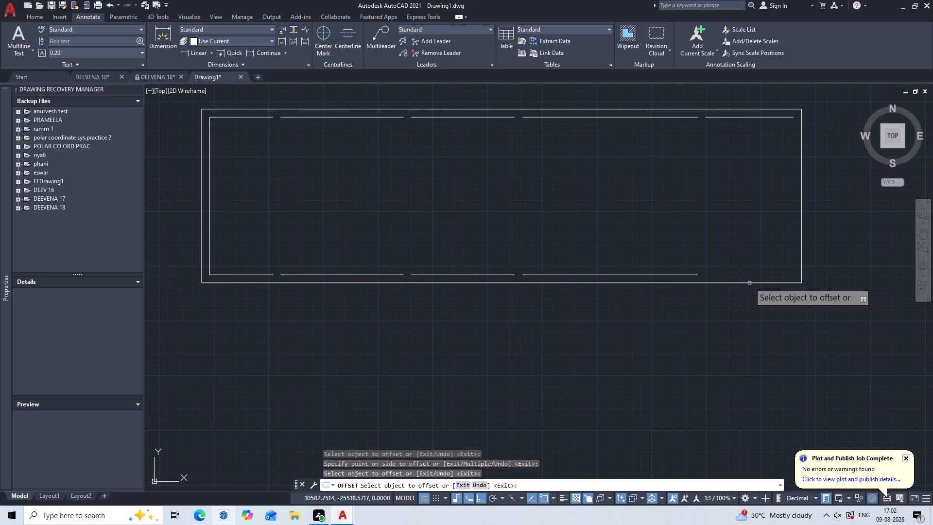
{"action": "left_click", "coordinate": [749, 283]}
{"action": "left_click", "coordinate": [753, 267]}
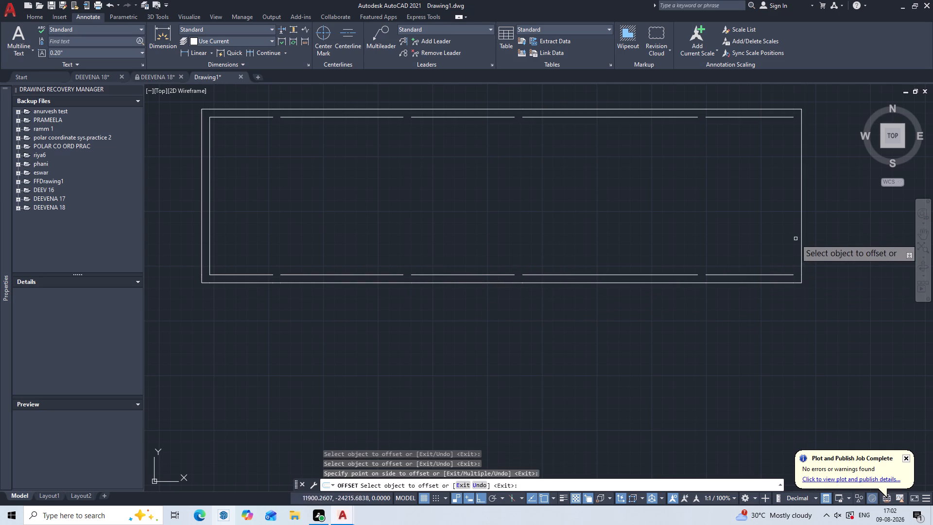
Offset the east side of the outline 230 mm inward and end the Offset command.
{"action": "left_click", "coordinate": [801, 244]}
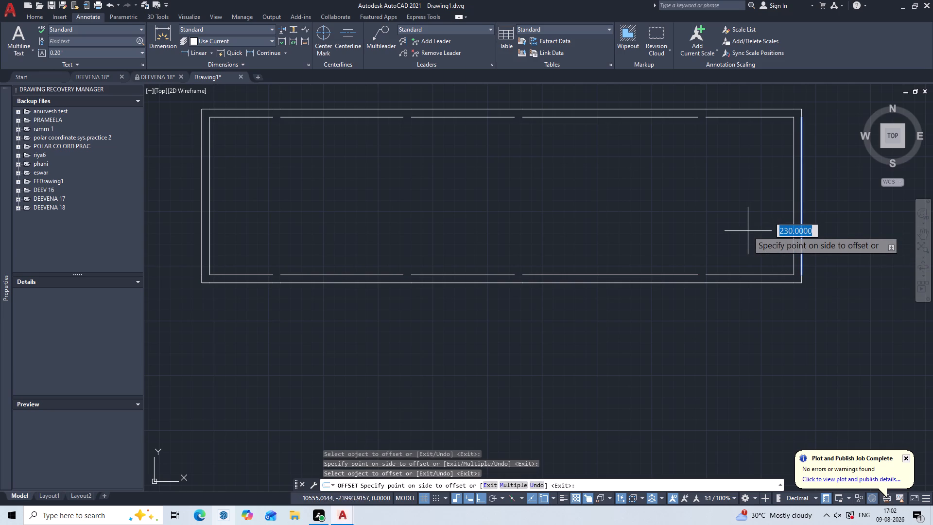
{"action": "left_click", "coordinate": [741, 234]}
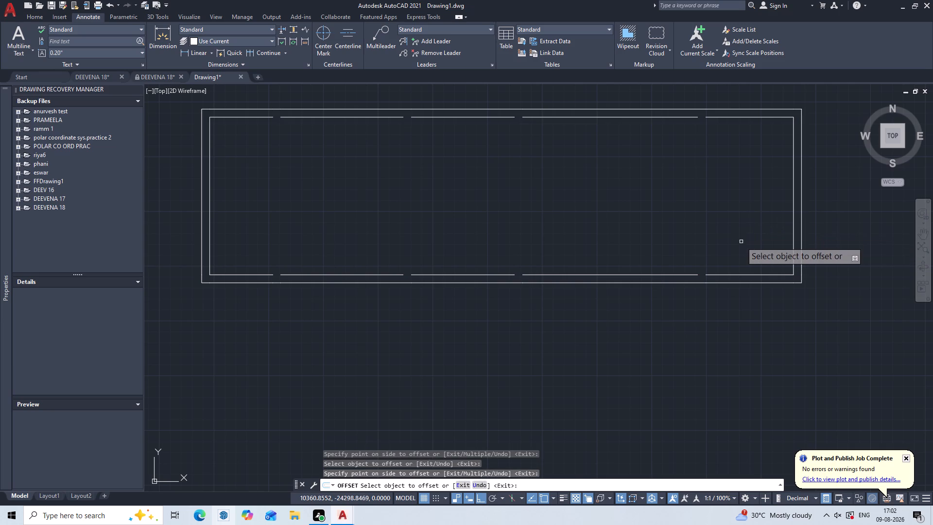
{"action": "key", "text": "Escape"}
{"action": "key", "text": "Escape"}
{"action": "key", "text": "Escape"}
{"action": "key", "text": "Escape"}
{"action": "key", "text": "Escape"}
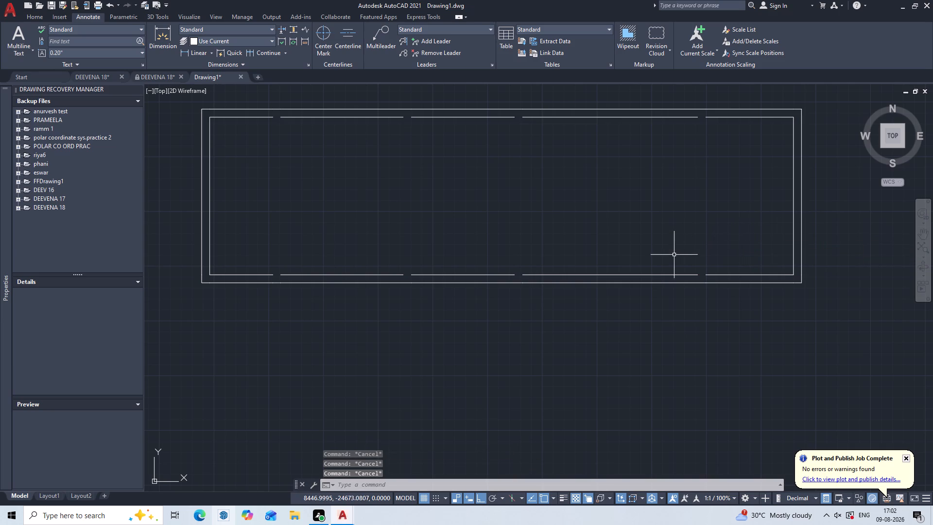
Draw two vertical 4500 mm lines joining the inner span endpoints as the wall between the first and second rooms from the west.
{"action": "key", "text": "l"}
{"action": "key", "text": "Return"}
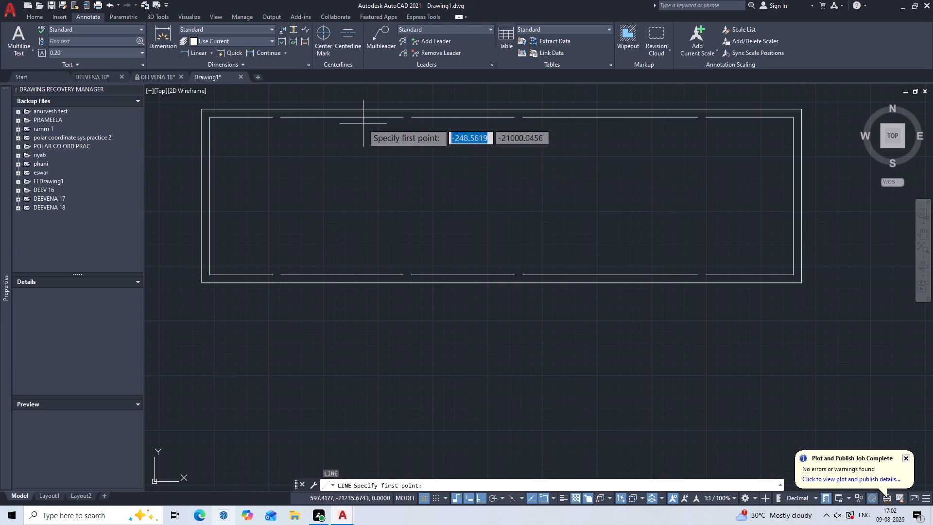
{"action": "left_click", "coordinate": [274, 115]}
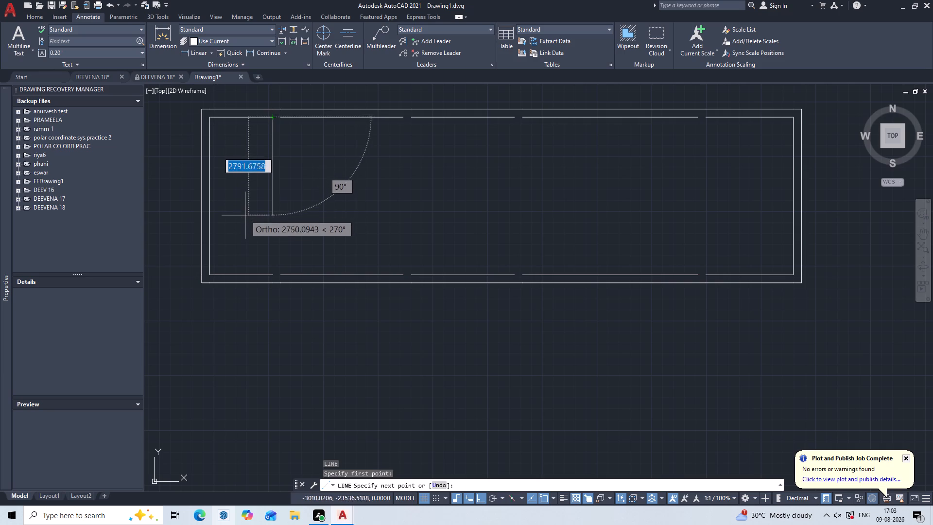
{"action": "left_click", "coordinate": [271, 274]}
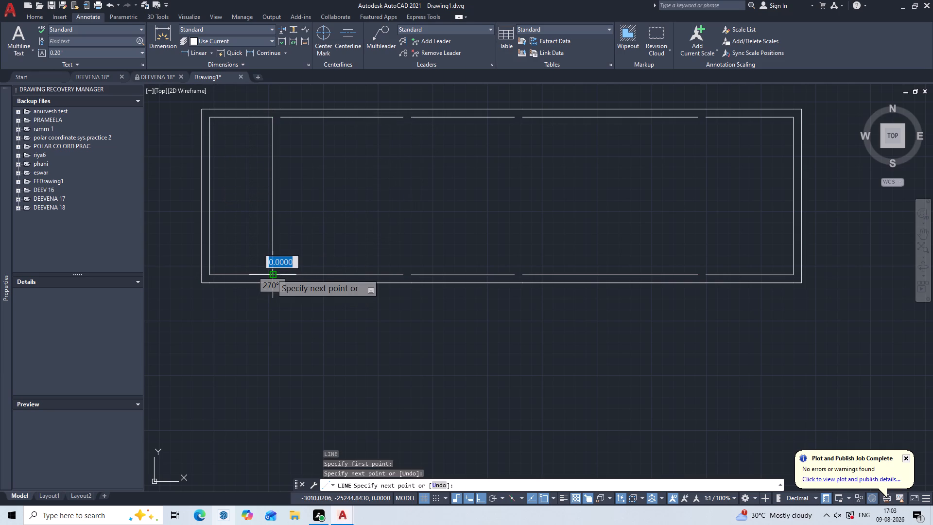
{"action": "key", "text": "Return"}
{"action": "key", "text": "Return"}
{"action": "left_click", "coordinate": [281, 275]}
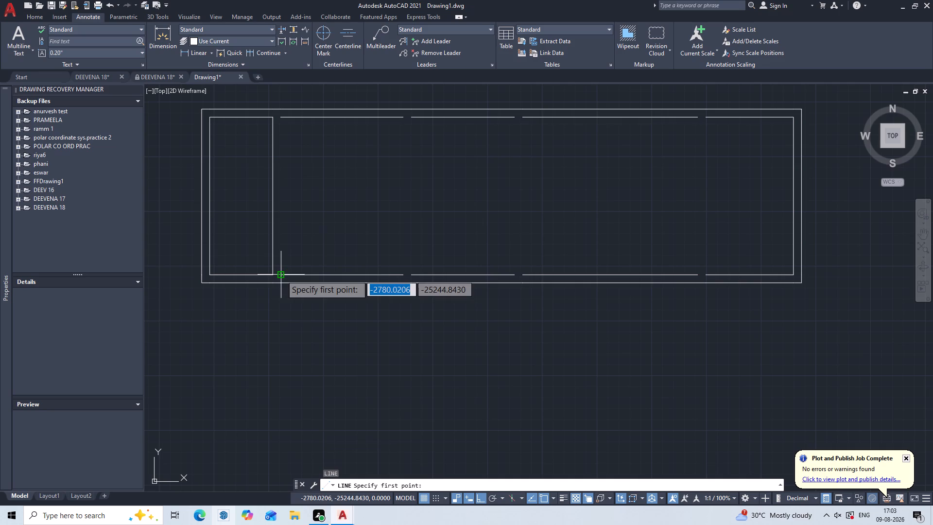
{"action": "left_click", "coordinate": [277, 119]}
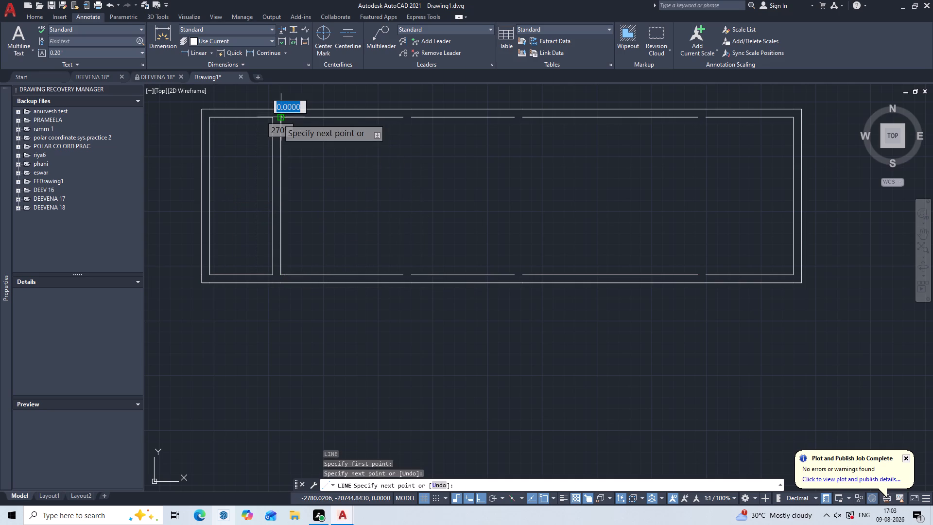
{"action": "key", "text": "Return"}
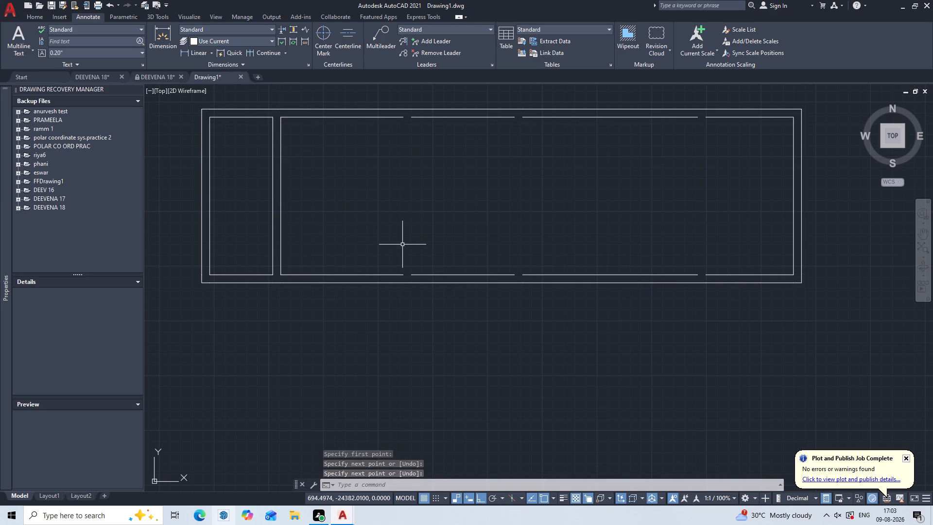
Draw two vertical 4500 mm lines joining the inner span endpoints as the wall between the second and third rooms.
{"action": "key", "text": "Return"}
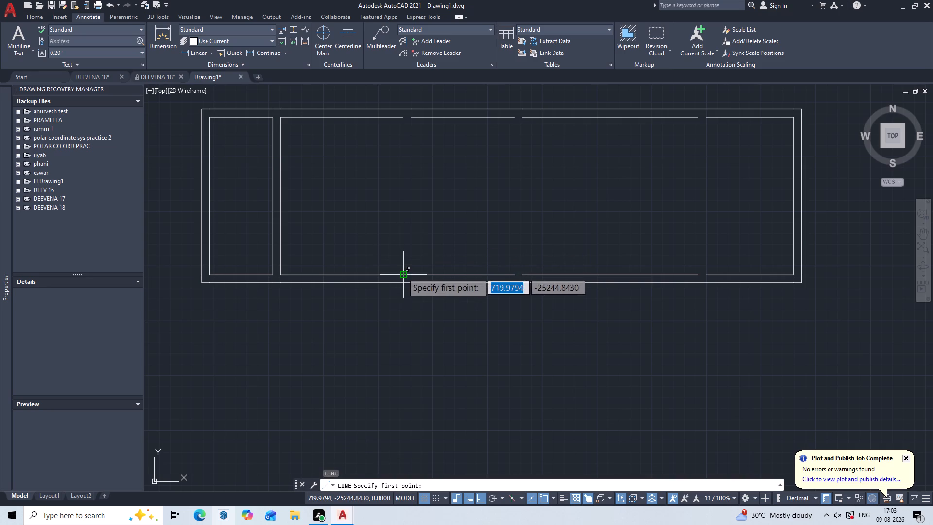
{"action": "left_click", "coordinate": [402, 273]}
{"action": "left_click", "coordinate": [402, 116]}
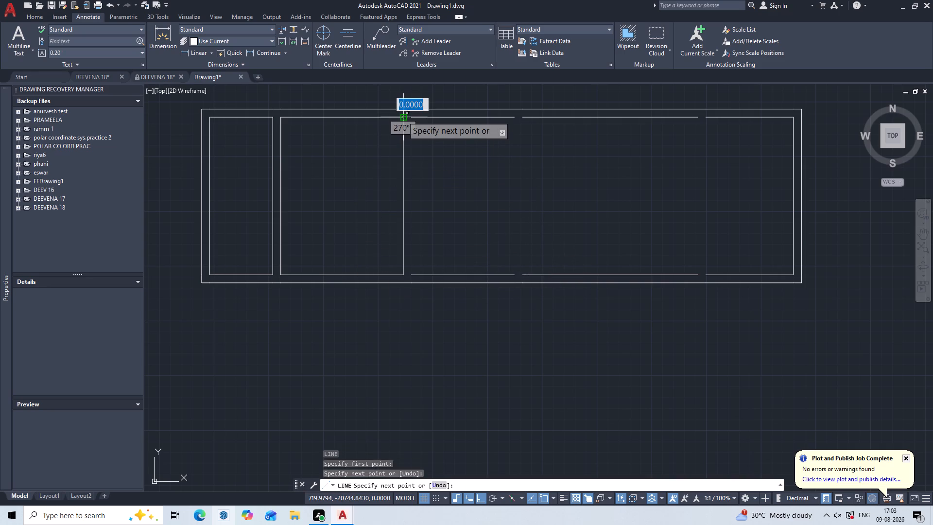
{"action": "key", "text": "Return"}
{"action": "key", "text": "Return"}
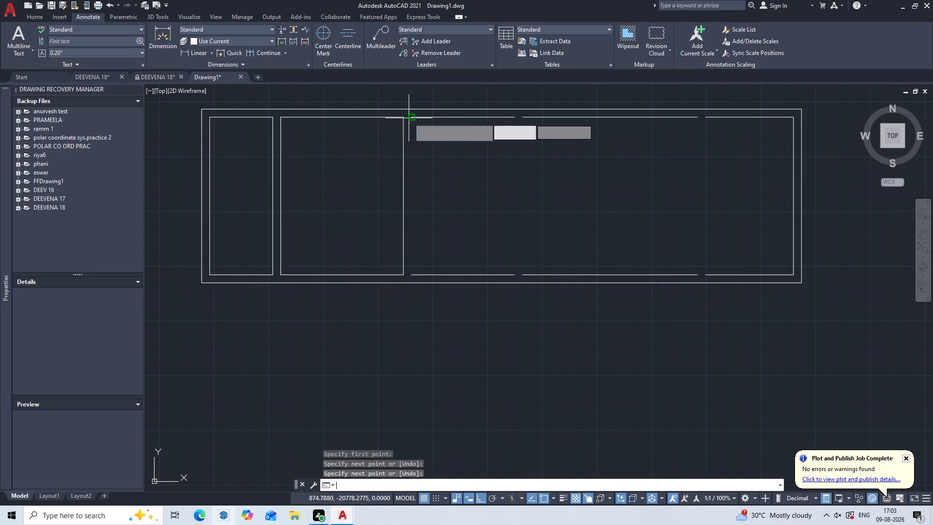
{"action": "left_click", "coordinate": [409, 118]}
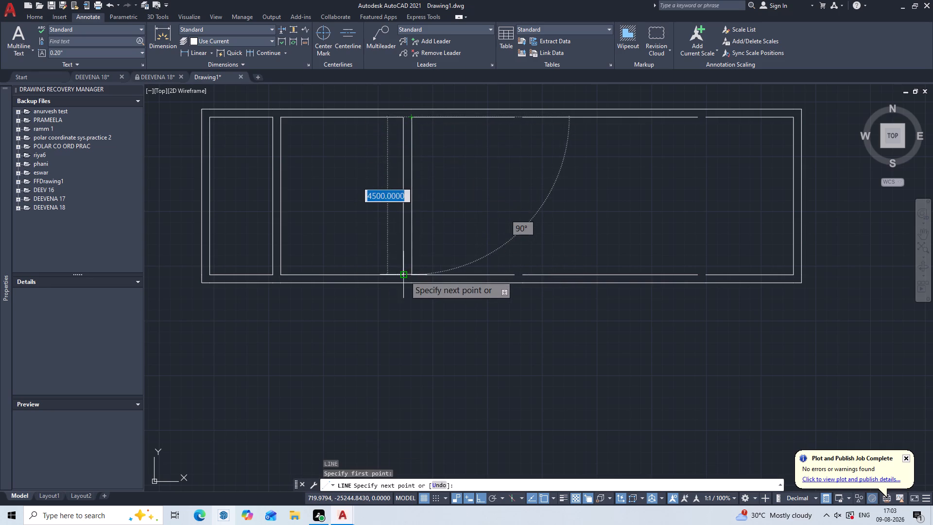
{"action": "left_click", "coordinate": [410, 277]}
{"action": "key", "text": "Return"}
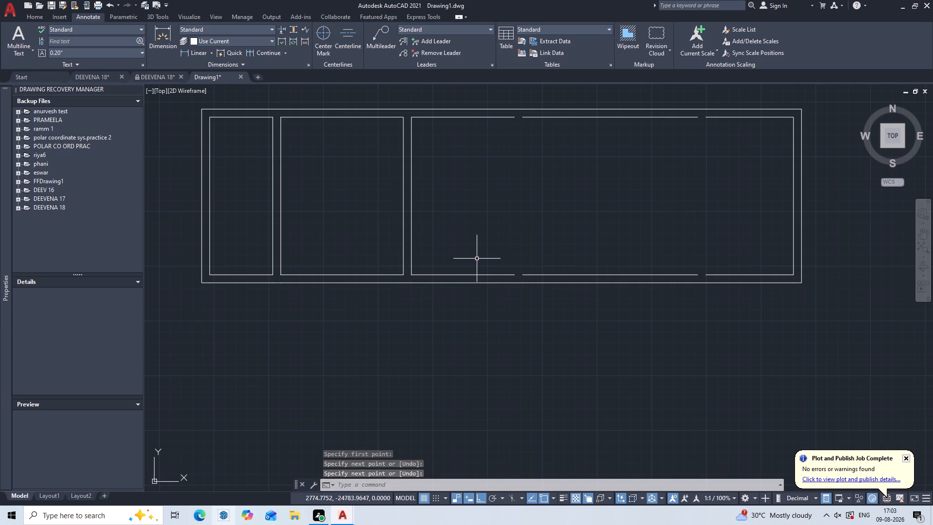
Draw two vertical 4500 mm lines joining the inner span endpoints as the wall between the third and fourth rooms.
{"action": "key", "text": "Return"}
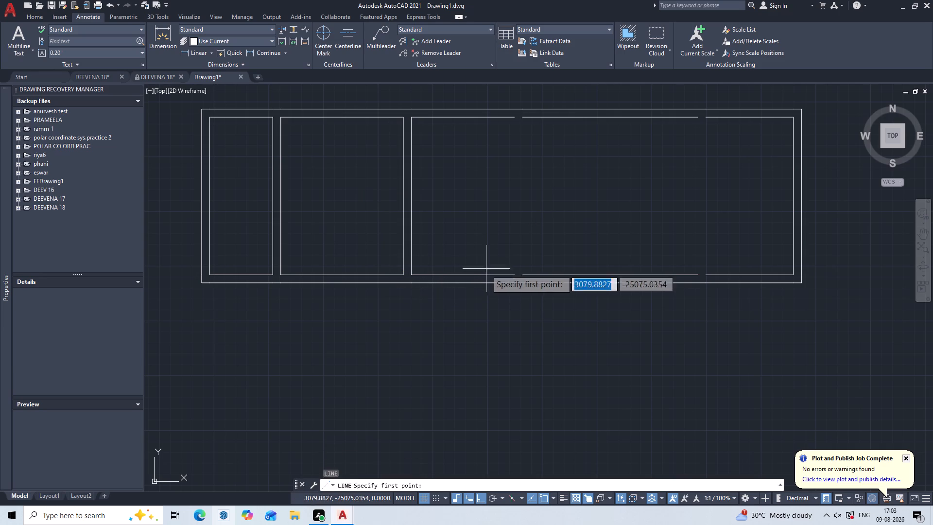
{"action": "left_click_drag", "start_coordinate": [513, 275], "coordinate": [512, 265]}
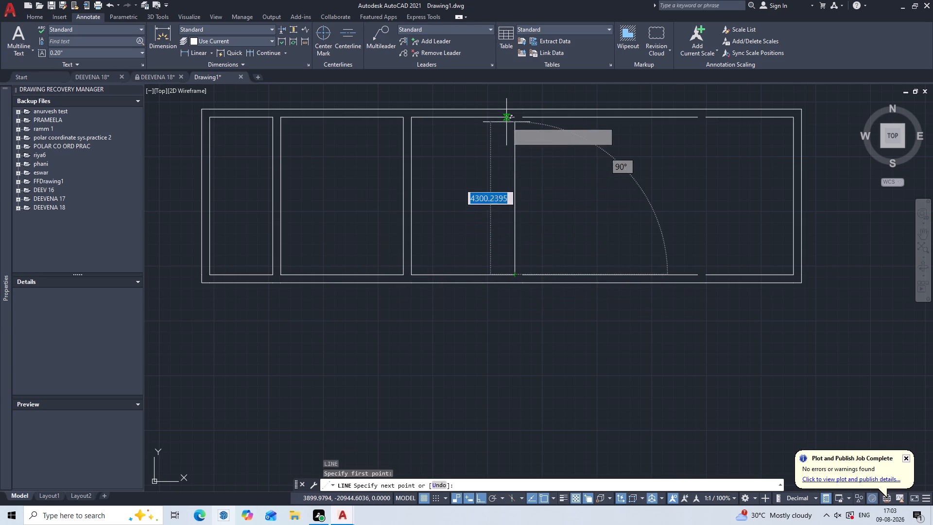
{"action": "left_click", "coordinate": [512, 118]}
{"action": "key", "text": "Return"}
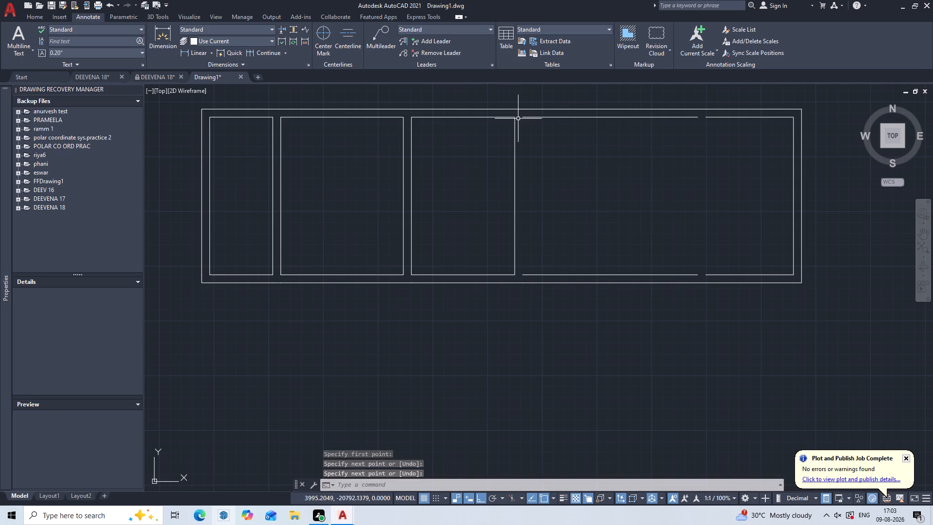
{"action": "key", "text": "Return"}
{"action": "left_click", "coordinate": [520, 118]}
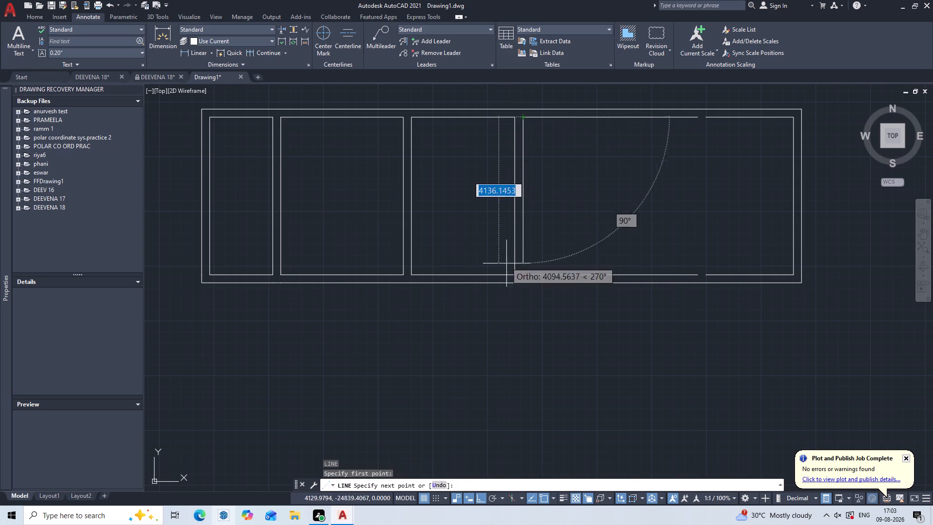
{"action": "left_click", "coordinate": [525, 272]}
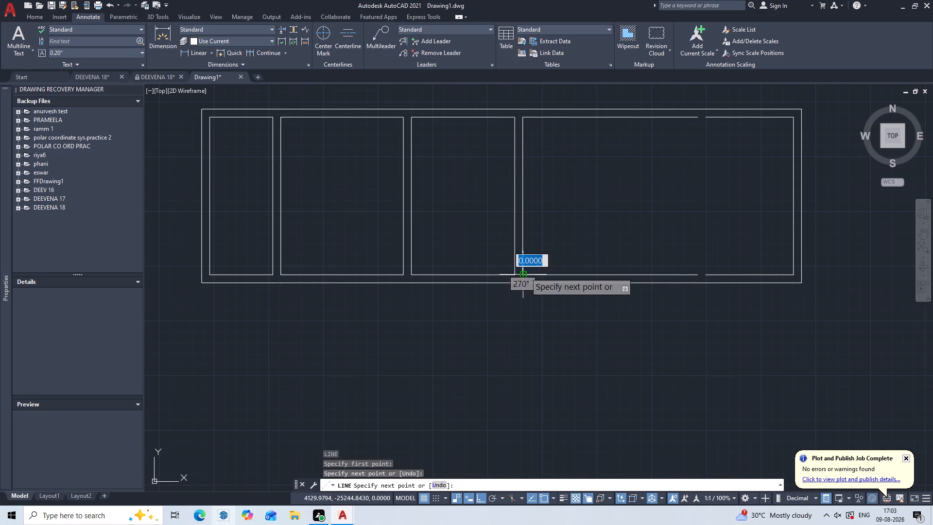
{"action": "key", "text": "Return"}
Draw two vertical 4500 mm lines joining the inner span endpoints as the wall between the fourth and fifth rooms.
{"action": "key", "text": "Return"}
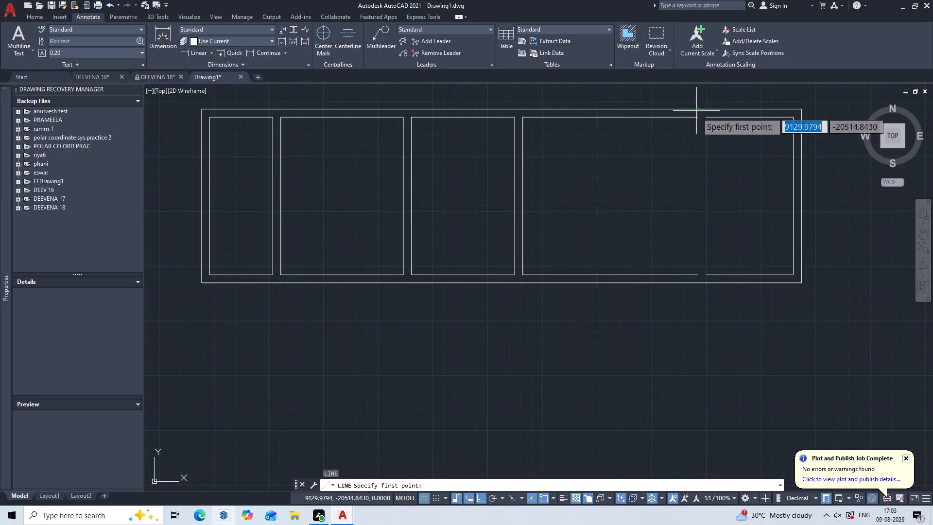
{"action": "left_click", "coordinate": [700, 116]}
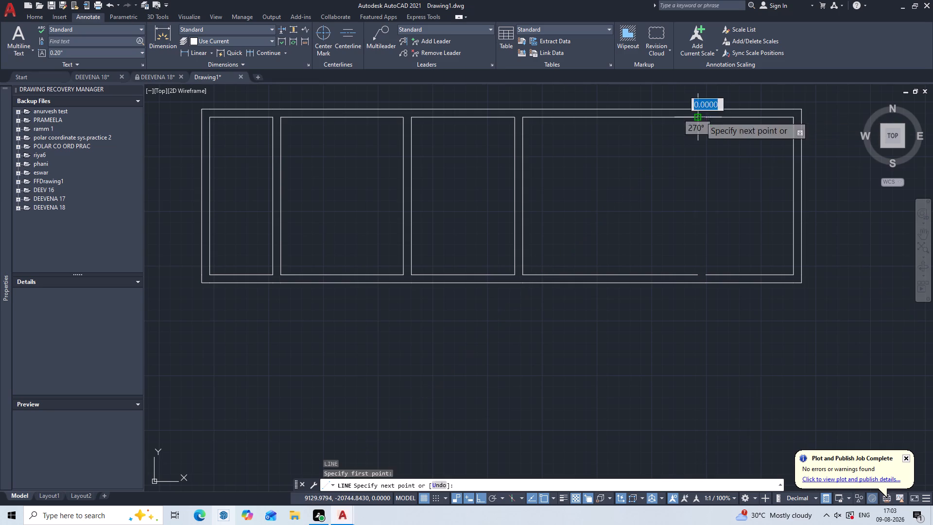
{"action": "left_click", "coordinate": [700, 275]}
{"action": "key", "text": "Return"}
{"action": "key", "text": "Return"}
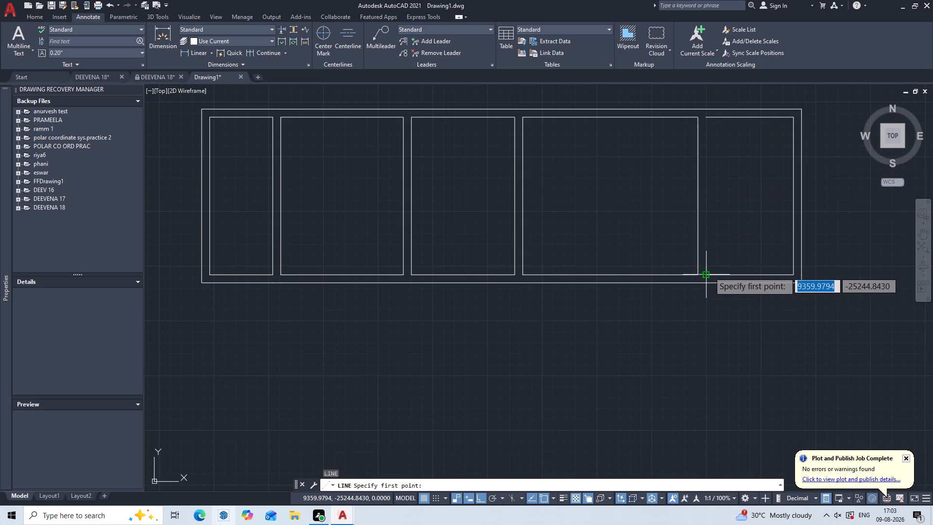
{"action": "left_click", "coordinate": [705, 275]}
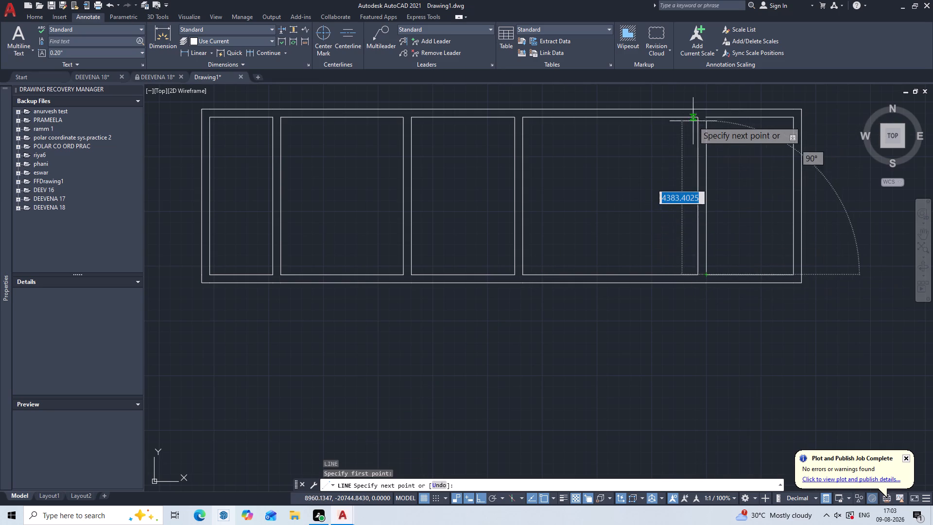
{"action": "left_click", "coordinate": [708, 117]}
{"action": "key", "text": "Return"}
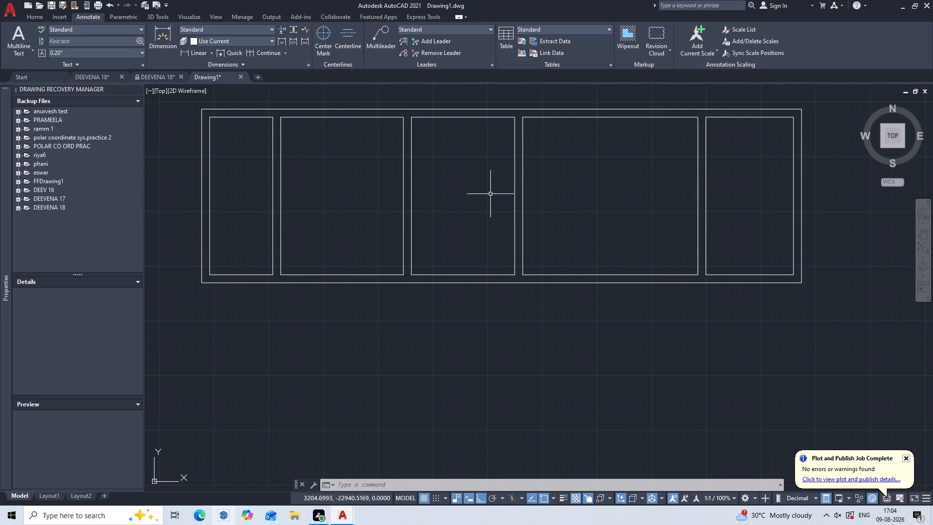
Offset the north inner wall line of the westernmost room 2785 mm southward into the room.
{"action": "middle_click_drag", "start_coordinate": [490, 197], "coordinate": [520, 255]}
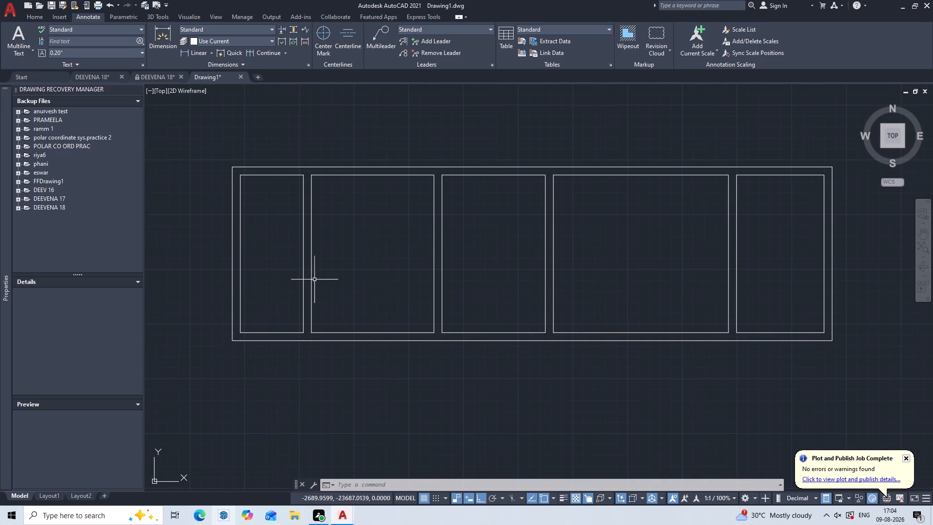
{"action": "middle_click_drag", "start_coordinate": [305, 272], "coordinate": [443, 301]}
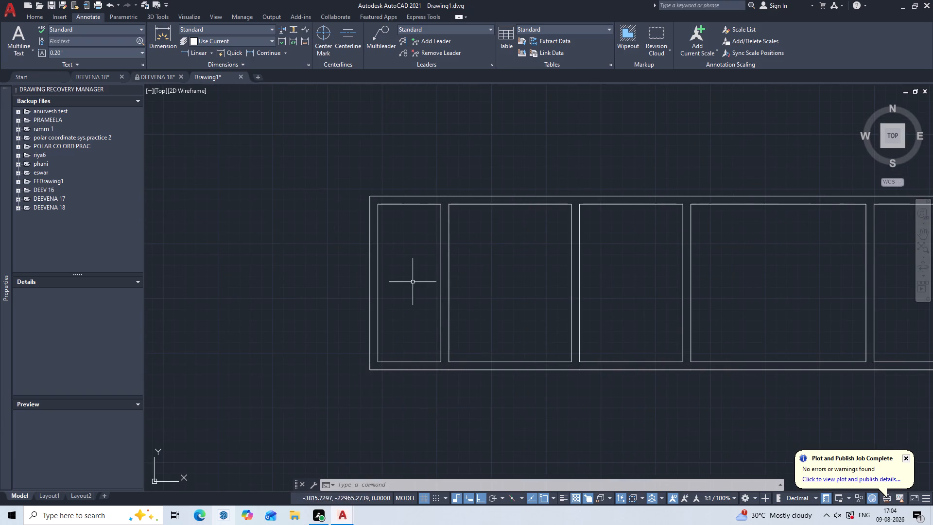
{"action": "scroll", "coordinate": [408, 251], "scroll_direction": "up", "scroll_amount": 2}
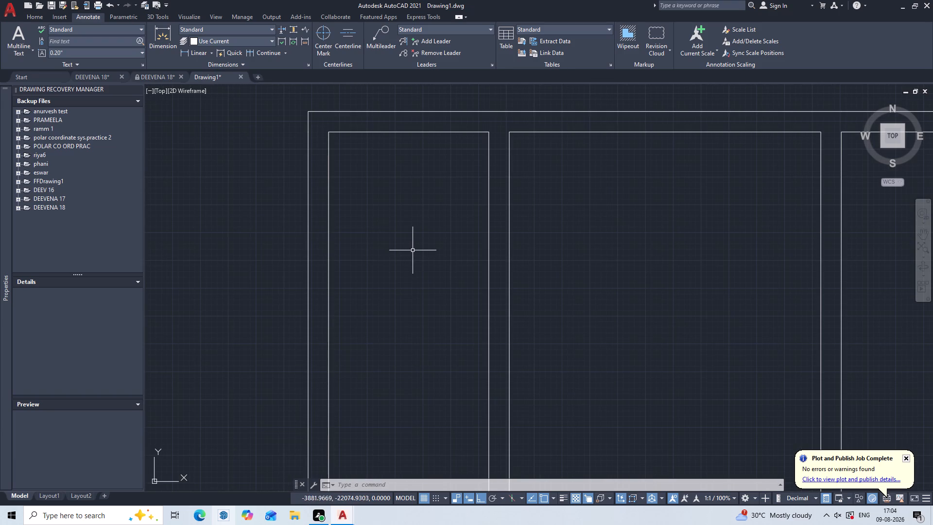
{"action": "scroll", "coordinate": [417, 250], "scroll_direction": "down", "scroll_amount": 1}
{"action": "key", "text": "o"}
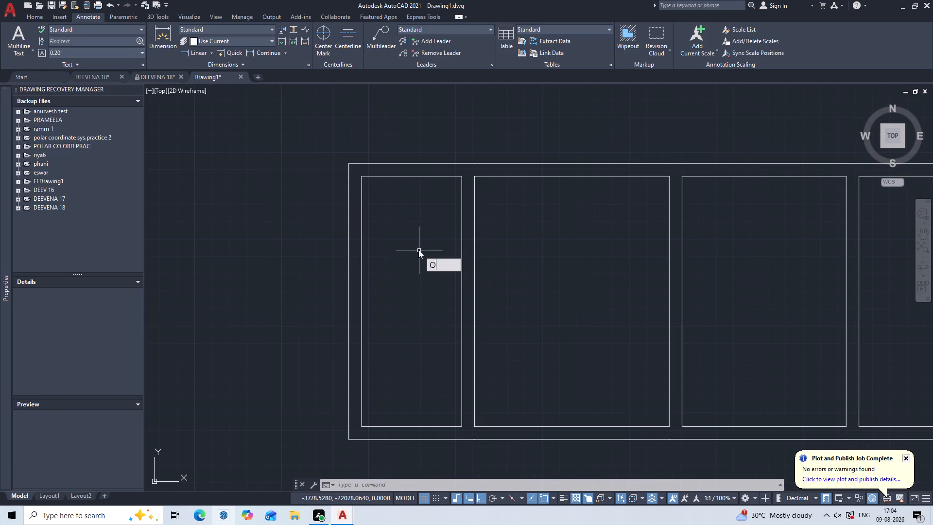
{"action": "key", "text": "Return"}
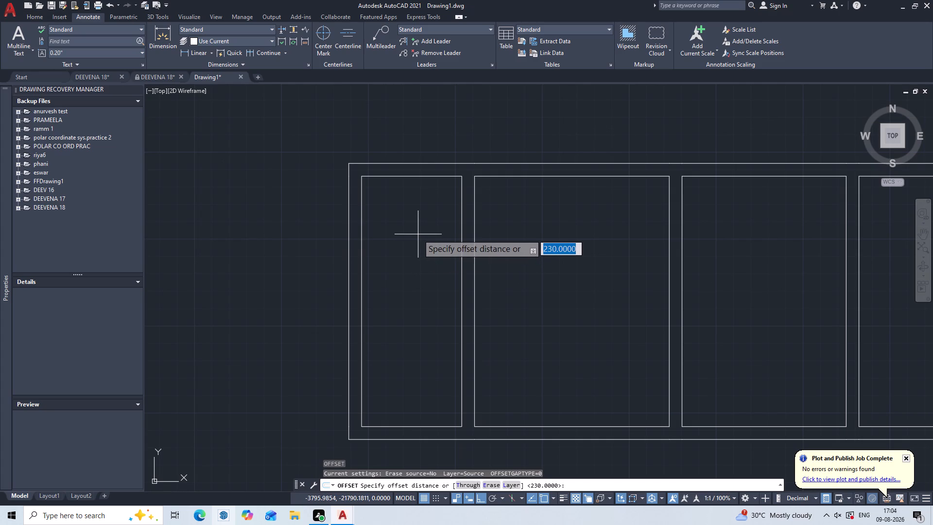
{"action": "type", "text": "27"}
{"action": "type", "text": "85"}
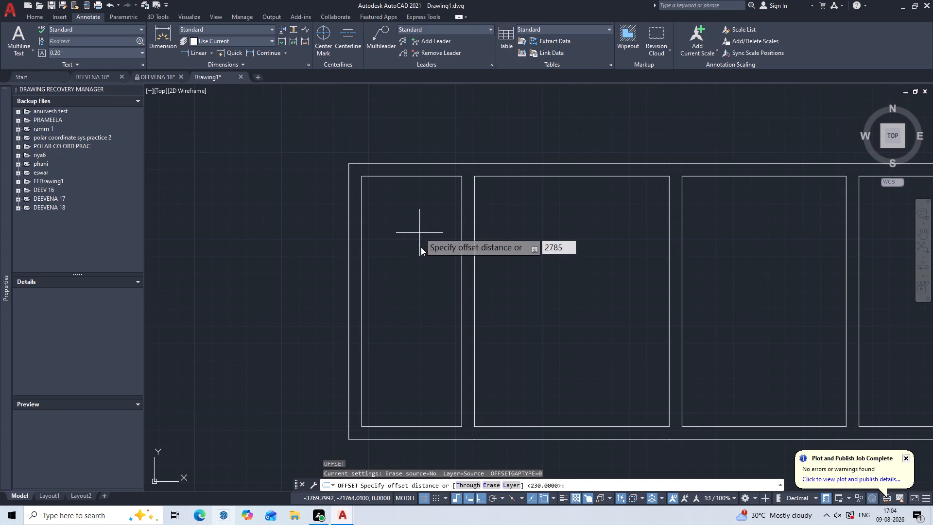
{"action": "key", "text": "Return"}
{"action": "left_click", "coordinate": [424, 175]}
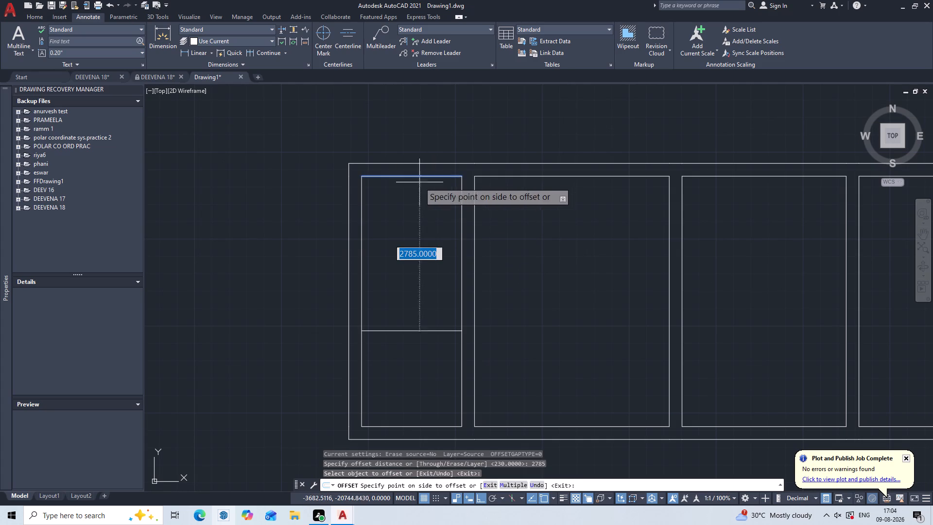
{"action": "left_click", "coordinate": [404, 231]}
{"action": "key", "text": "Escape"}
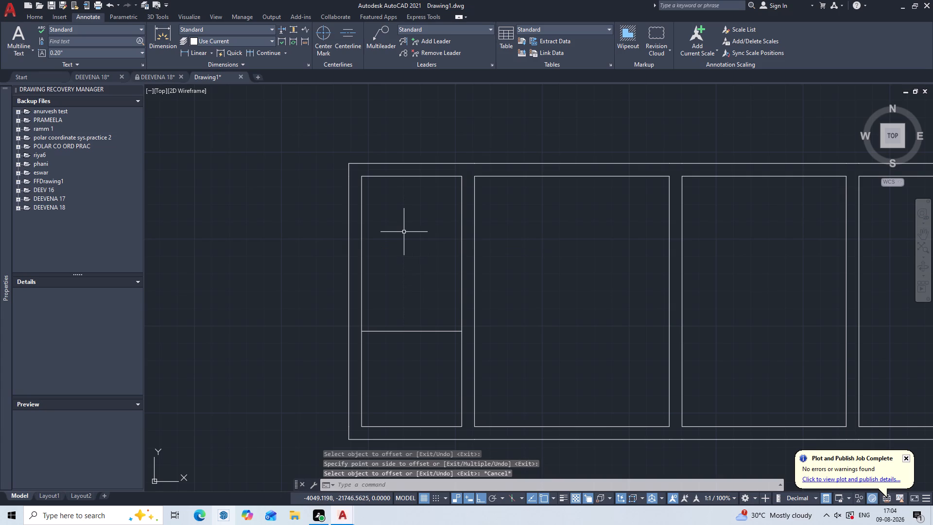
Offset the new cross line in the westernmost room 115 mm southward to form a thin partition.
{"action": "key", "text": "o"}
{"action": "key", "text": "Return"}
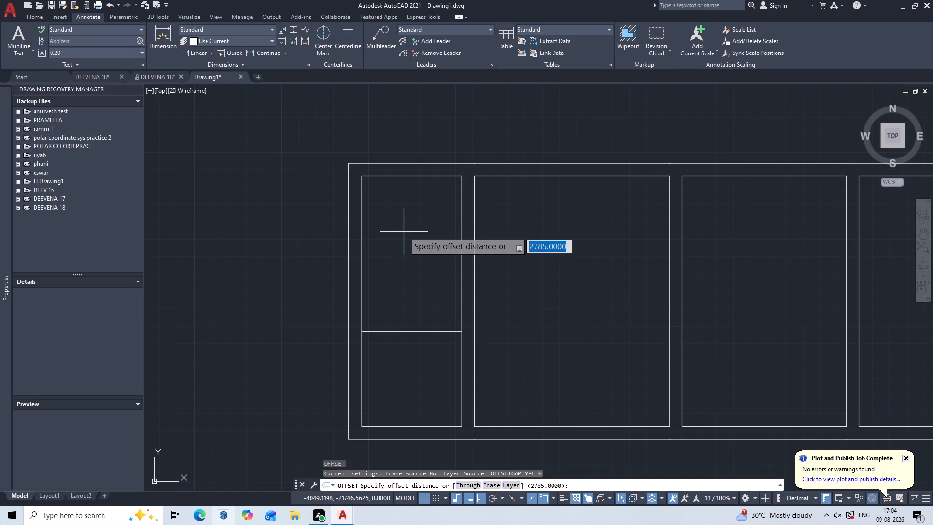
{"action": "type", "text": "11"}
{"action": "key", "text": "5"}
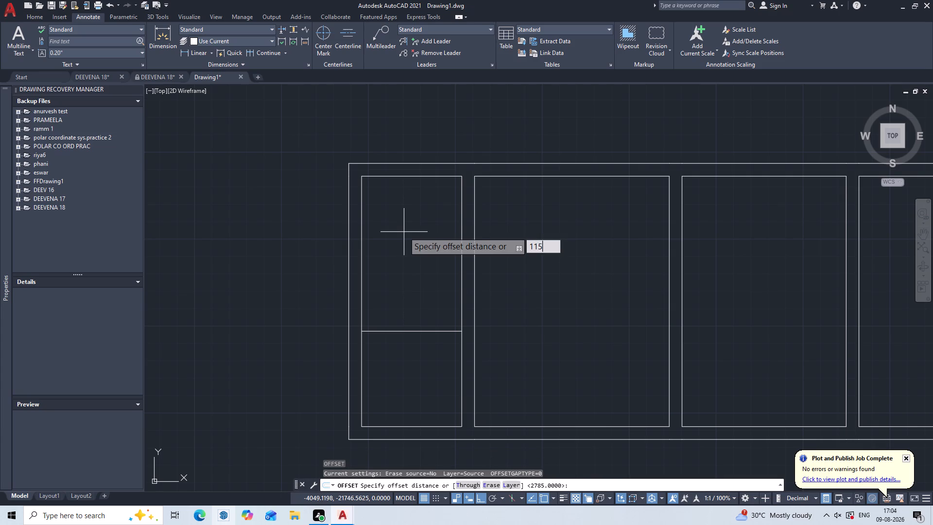
{"action": "key", "text": "Return"}
{"action": "left_click", "coordinate": [403, 331]}
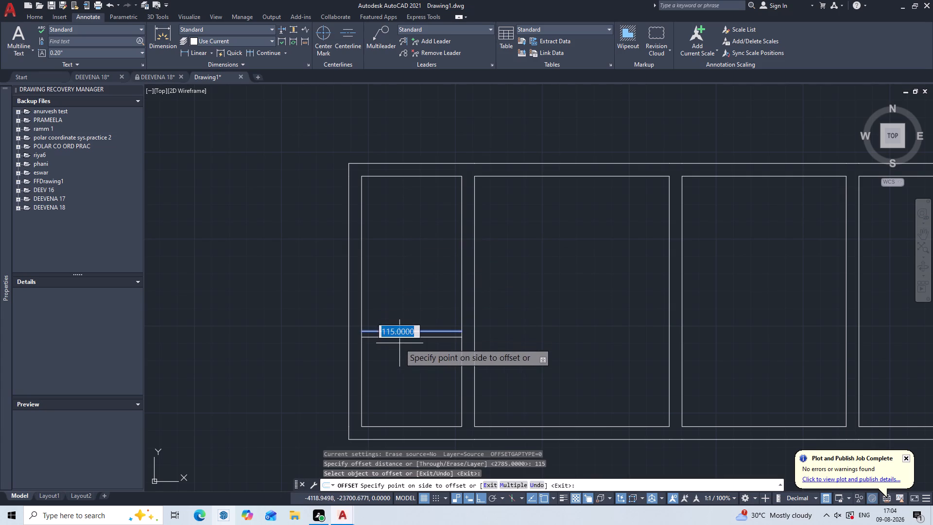
{"action": "left_click", "coordinate": [398, 349]}
{"action": "key", "text": "Escape"}
{"action": "key", "text": "Escape"}
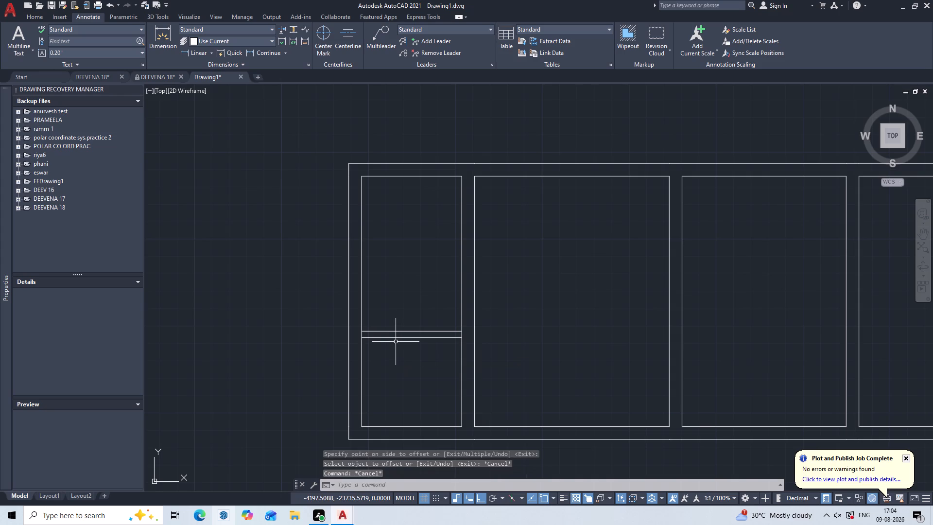
Offset the north inner wall line of the easternmost room 2785 mm southward into the room.
{"action": "middle_click_drag", "start_coordinate": [400, 329], "coordinate": [357, 263]}
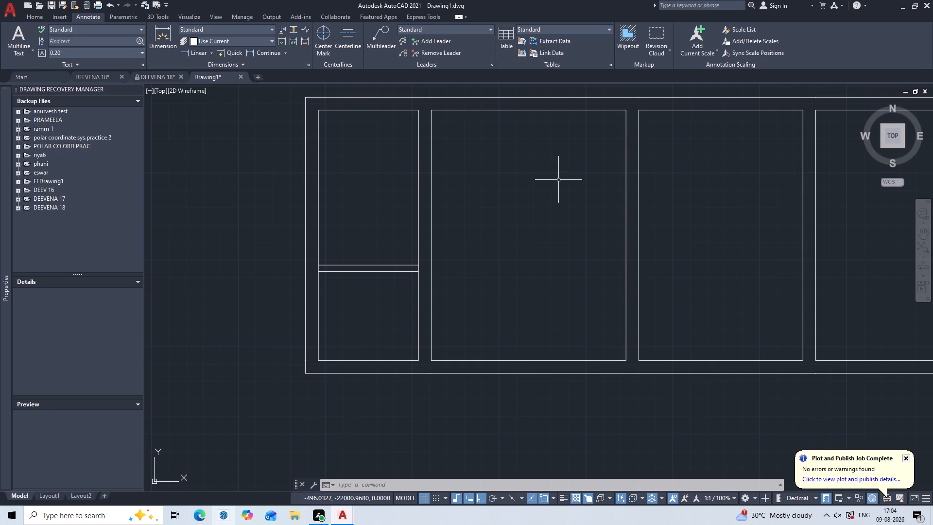
{"action": "middle_click_drag", "start_coordinate": [552, 186], "coordinate": [245, 166]}
{"action": "scroll", "coordinate": [492, 205], "scroll_direction": "down", "scroll_amount": 1}
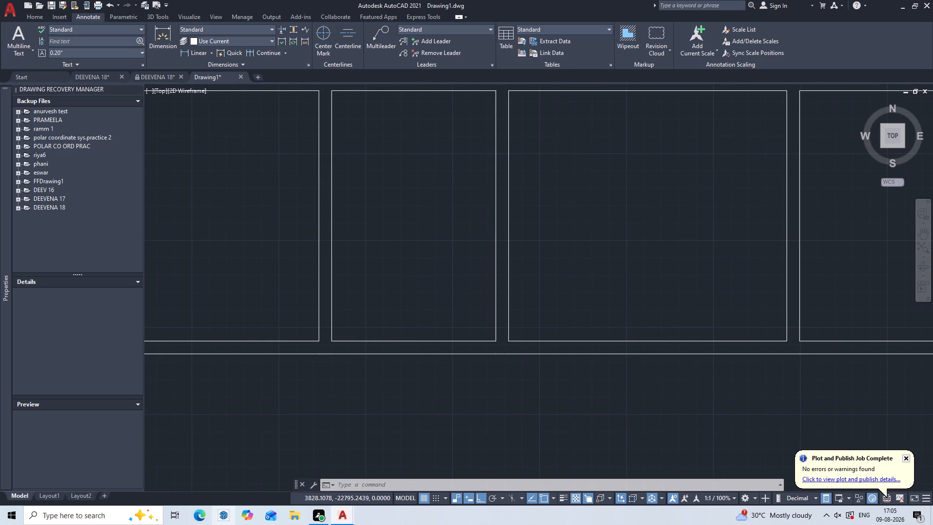
{"action": "scroll", "coordinate": [492, 205], "scroll_direction": "down", "scroll_amount": 1}
{"action": "scroll", "coordinate": [633, 229], "scroll_direction": "up", "scroll_amount": 2}
{"action": "middle_click_drag", "start_coordinate": [598, 234], "coordinate": [529, 244]}
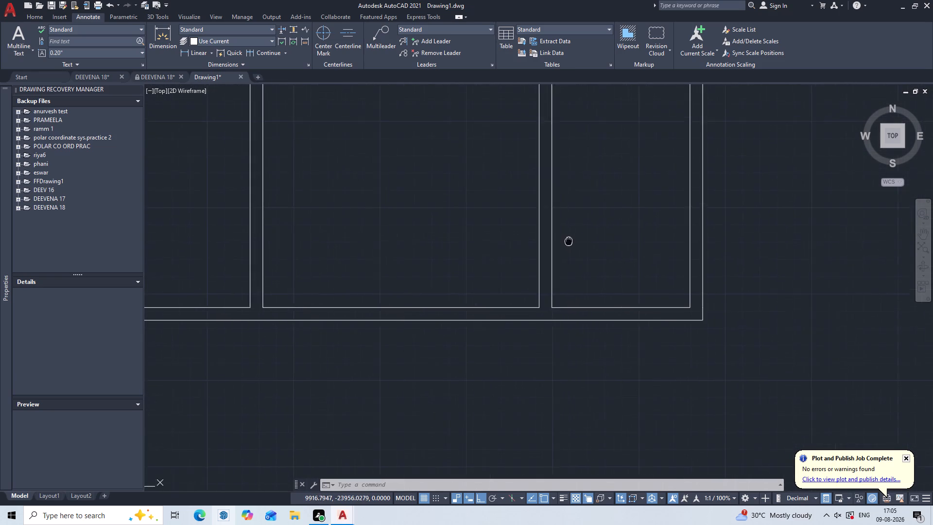
{"action": "middle_click_drag", "start_coordinate": [529, 244], "coordinate": [356, 336]}
{"action": "key", "text": "o"}
{"action": "key", "text": "Return"}
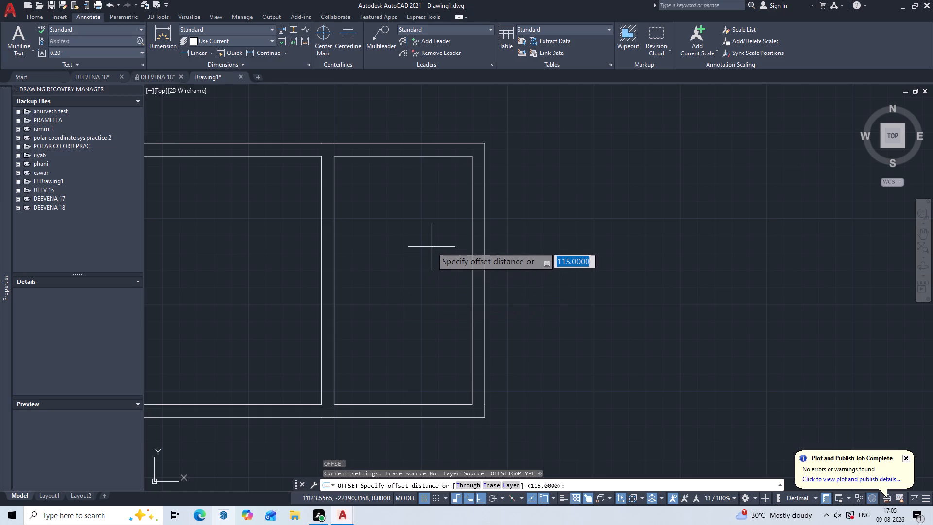
{"action": "type", "text": "2785"}
{"action": "key", "text": "Return"}
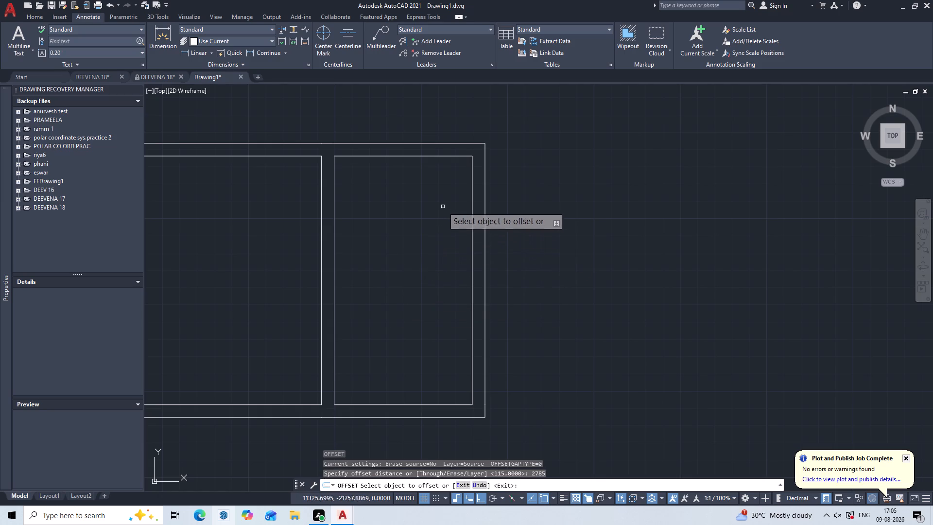
{"action": "left_click", "coordinate": [428, 156]}
{"action": "left_click", "coordinate": [417, 200]}
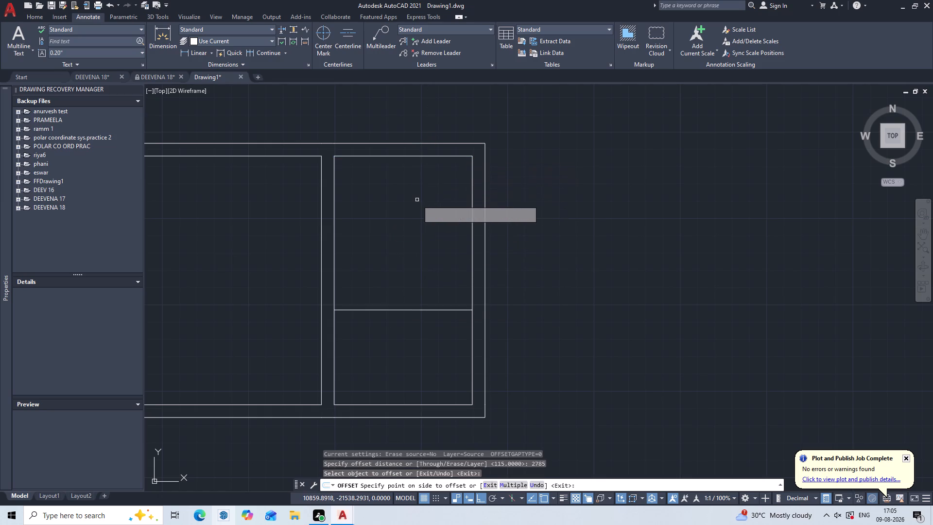
{"action": "key", "text": "Escape"}
{"action": "key", "text": "Escape"}
{"action": "key", "text": "Escape"}
{"action": "key", "text": "Escape"}
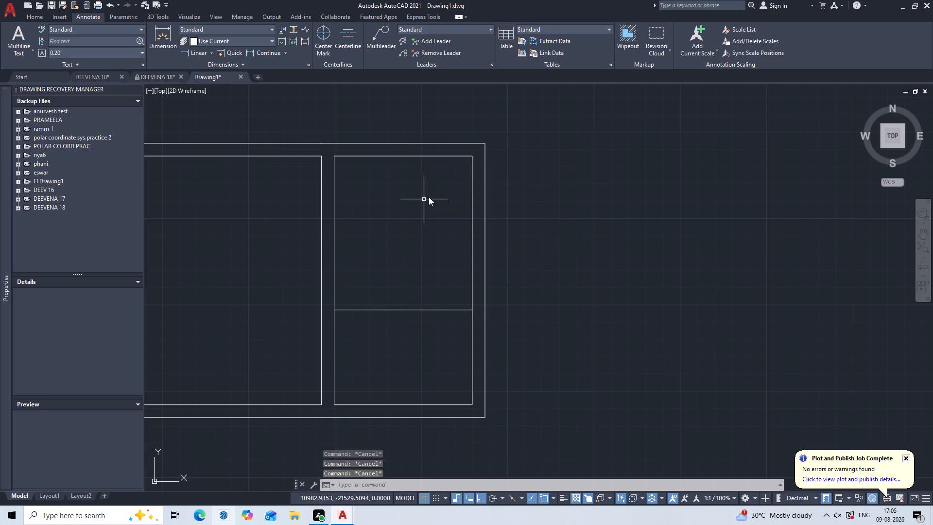
Offset the new cross line in the easternmost room 115 mm southward to form a thin partition.
{"action": "key", "text": "o"}
{"action": "key", "text": "Return"}
{"action": "type", "text": "115"}
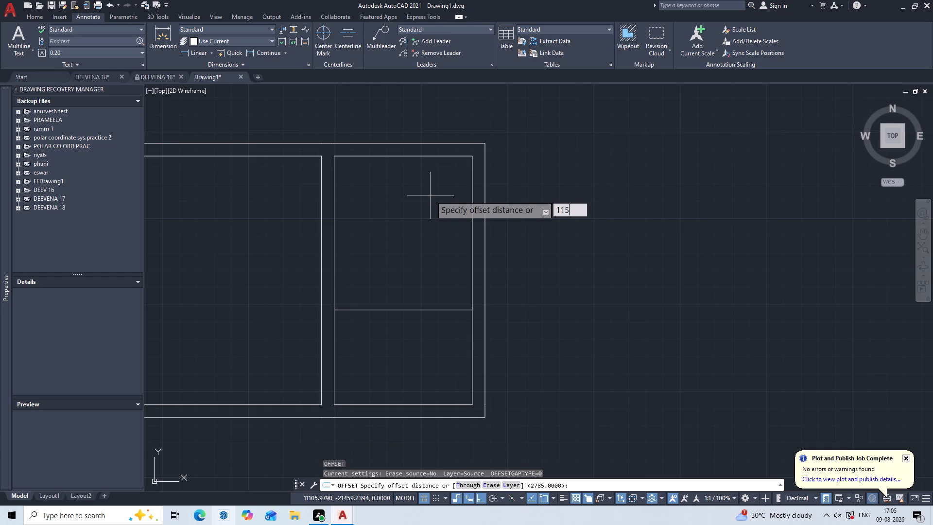
{"action": "key", "text": "Return"}
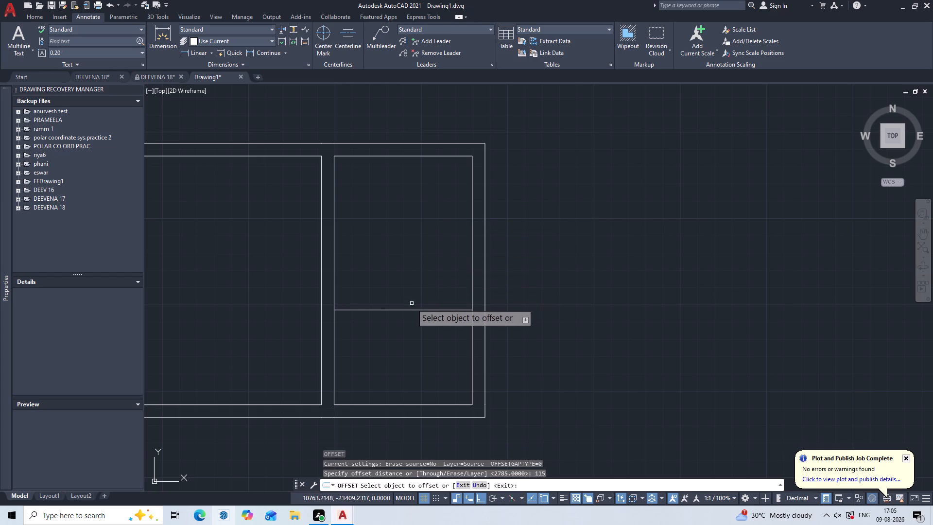
{"action": "left_click", "coordinate": [409, 309]}
{"action": "left_click", "coordinate": [392, 326]}
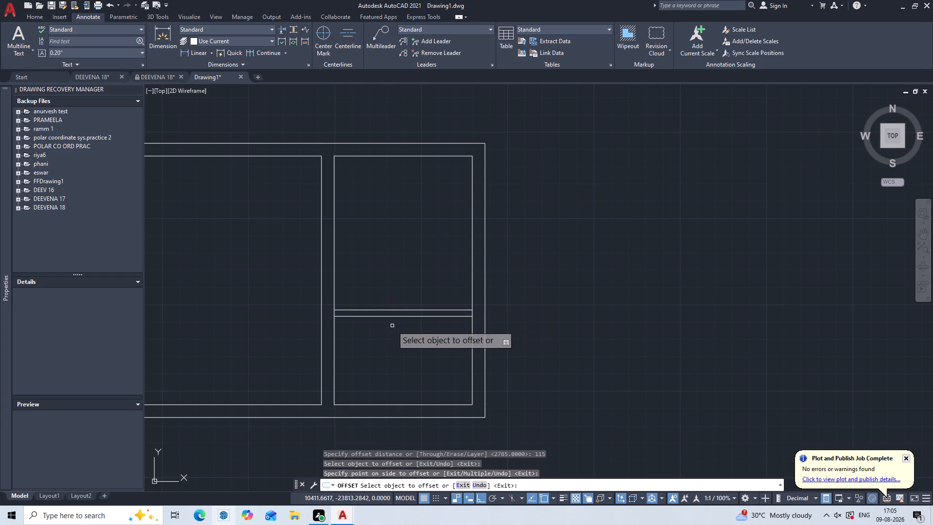
{"action": "key", "text": "Escape"}
{"action": "key", "text": "Escape"}
{"action": "key", "text": "Escape"}
{"action": "key", "text": "Escape"}
{"action": "key", "text": "Escape"}
{"action": "key", "text": "Escape"}
{"action": "key", "text": "Escape"}
{"action": "key", "text": "Escape"}
{"action": "key", "text": "Escape"}
{"action": "key", "text": "Escape"}
{"action": "key", "text": "Escape"}
{"action": "key", "text": "Escape"}
{"action": "key", "text": "Escape"}
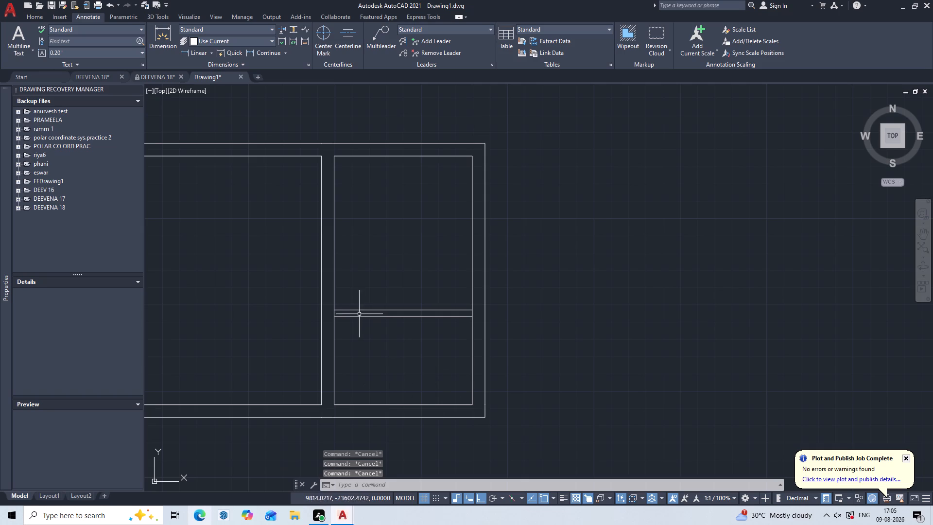
Offset the north outer wall line 1000 mm northward above the middle room, the wall east of it, and the fourth room from the west.
{"action": "scroll", "coordinate": [351, 307], "scroll_direction": "down", "scroll_amount": 1}
{"action": "middle_click_drag", "start_coordinate": [345, 309], "coordinate": [573, 235]}
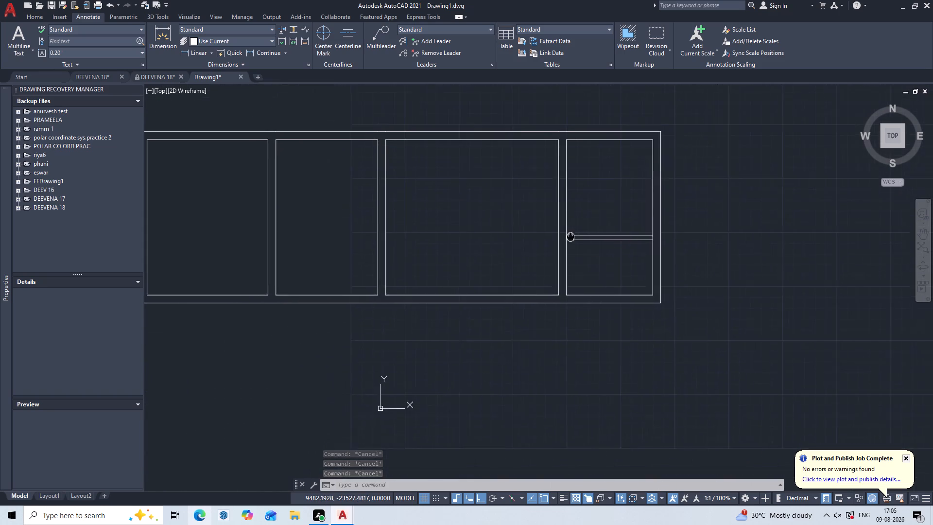
{"action": "middle_click_drag", "start_coordinate": [573, 235], "coordinate": [593, 222]}
{"action": "middle_click_drag", "start_coordinate": [391, 238], "coordinate": [503, 214]}
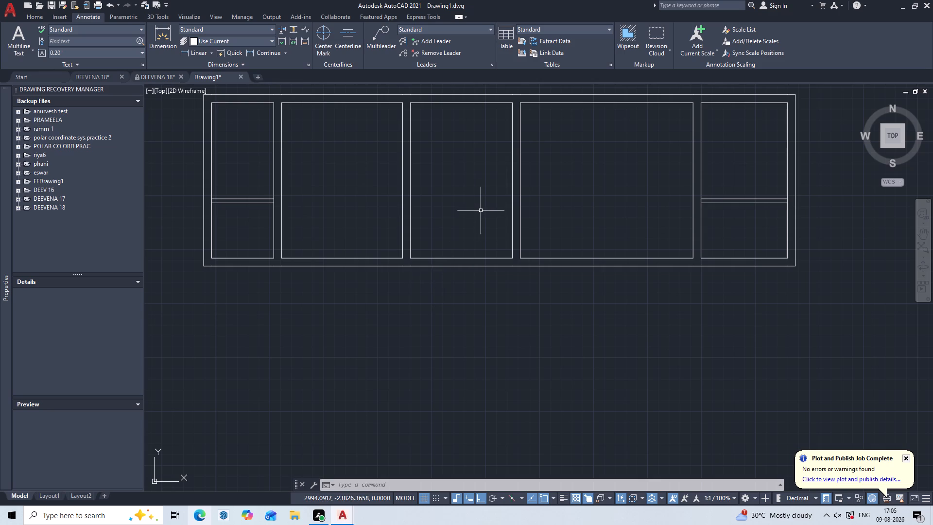
{"action": "middle_click_drag", "start_coordinate": [478, 216], "coordinate": [533, 329]}
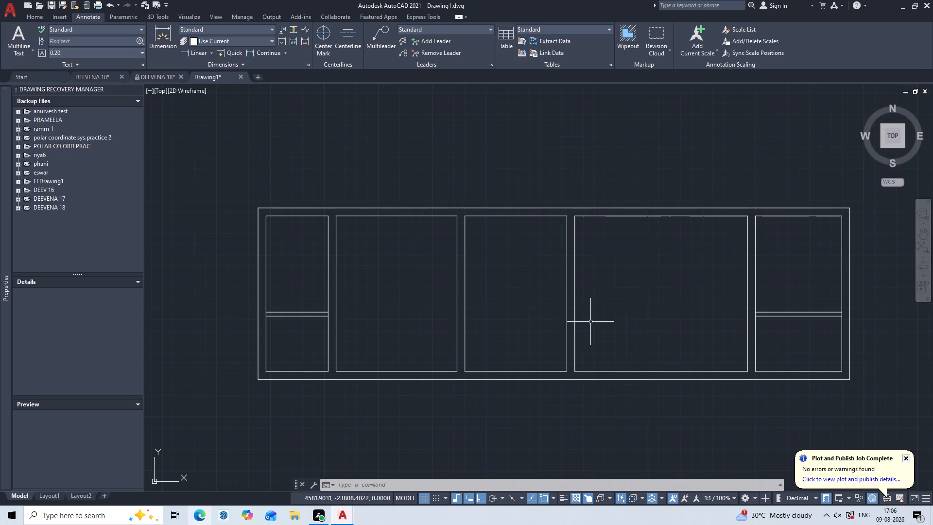
{"action": "key", "text": "o"}
{"action": "key", "text": "Return"}
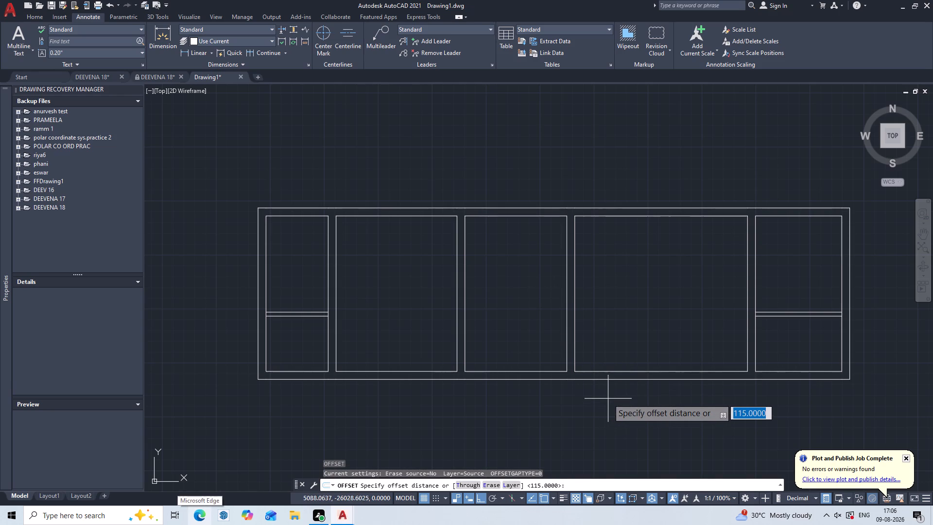
{"action": "key", "text": "1"}
{"action": "type", "text": "00"}
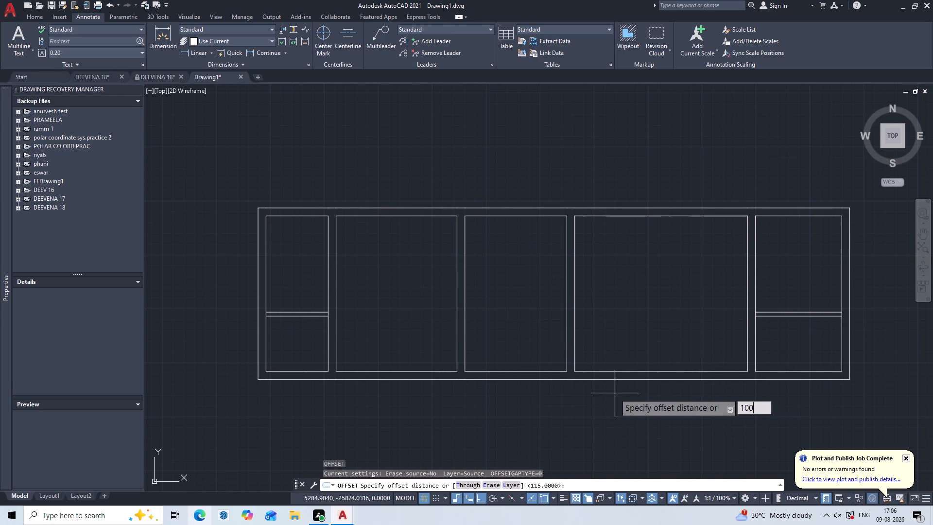
{"action": "key", "text": "0"}
{"action": "key", "text": "Return"}
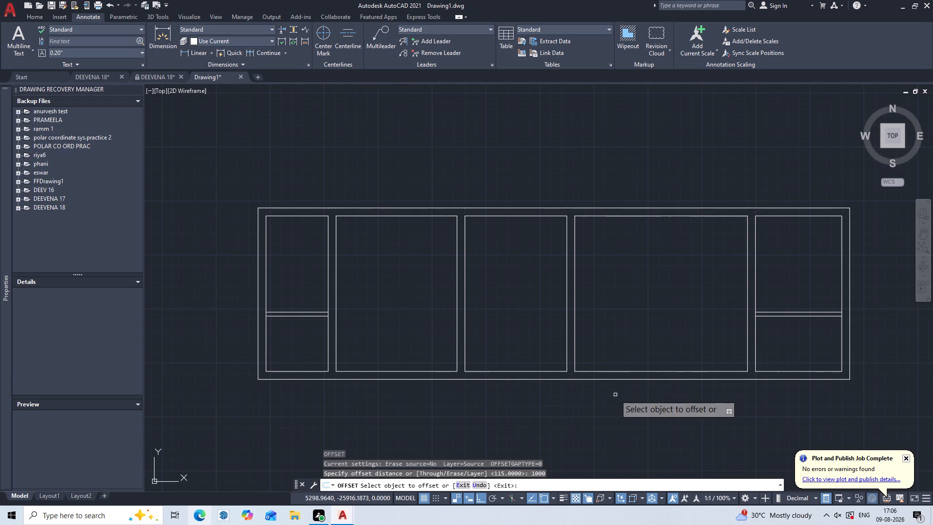
{"action": "left_click", "coordinate": [553, 207]}
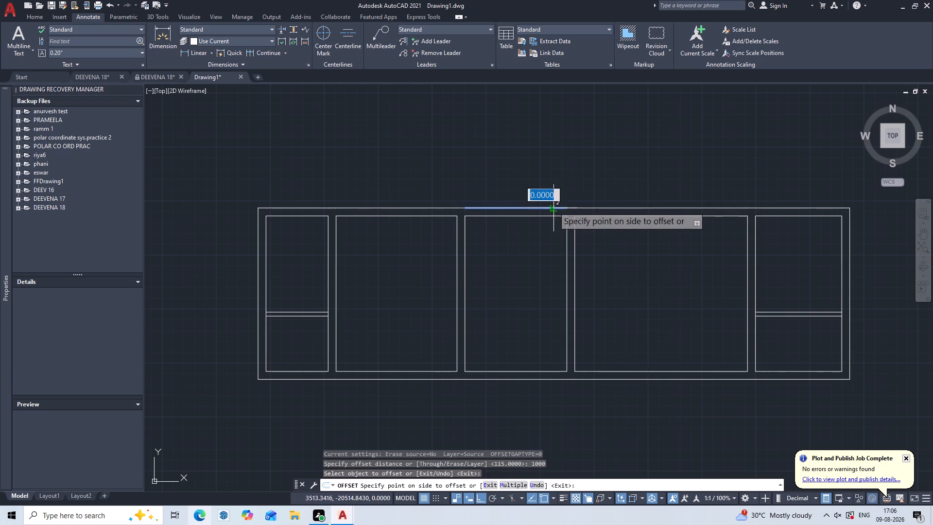
{"action": "left_click", "coordinate": [563, 192]}
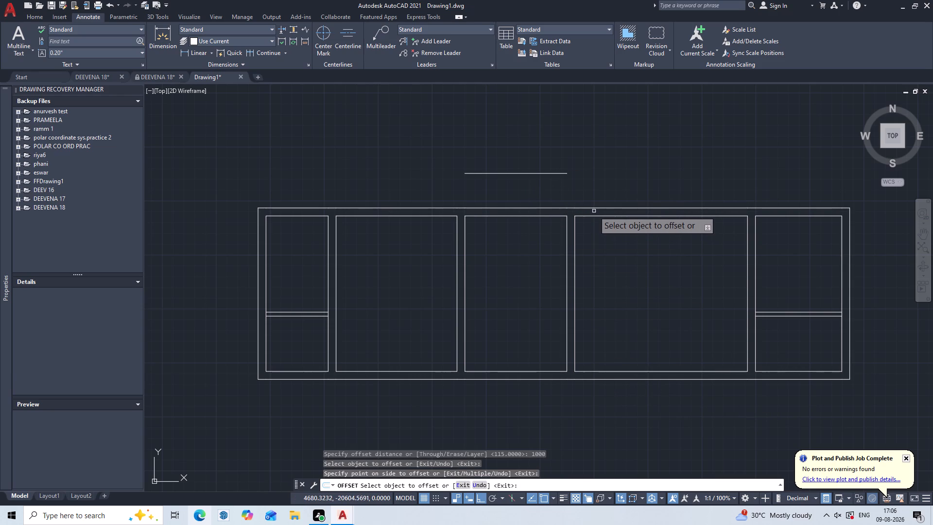
{"action": "left_click", "coordinate": [571, 209]}
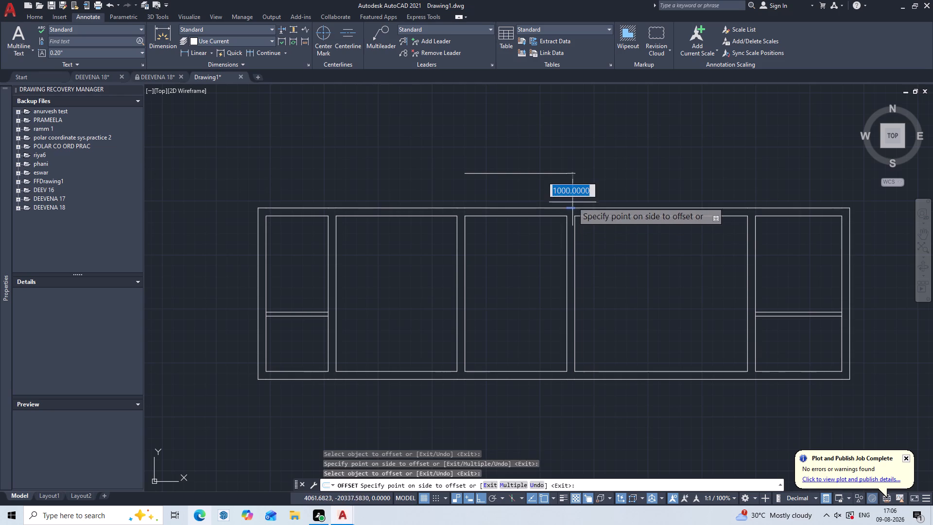
{"action": "left_click", "coordinate": [575, 192]}
{"action": "left_click", "coordinate": [589, 208]}
{"action": "left_click", "coordinate": [589, 192]}
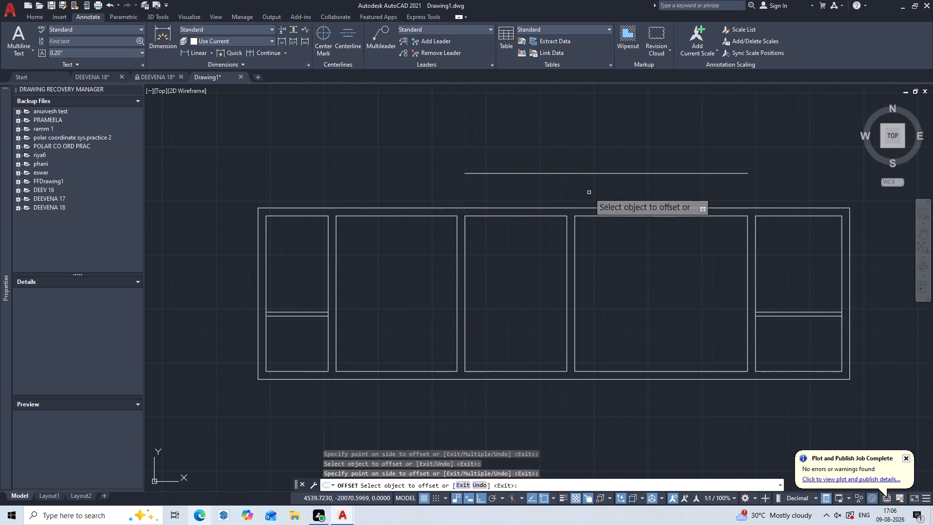
Offset the remaining eastern segments of the north outer wall line 1000 mm northward, through the easternmost room to the northeast corner.
{"action": "left_click", "coordinate": [750, 207]}
{"action": "left_click", "coordinate": [760, 187]}
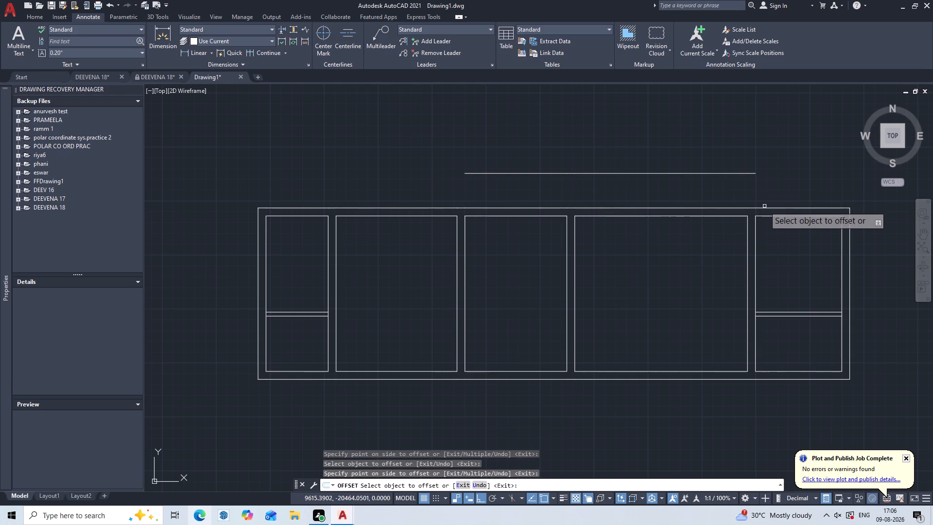
{"action": "left_click", "coordinate": [764, 206]}
{"action": "left_click", "coordinate": [761, 207]}
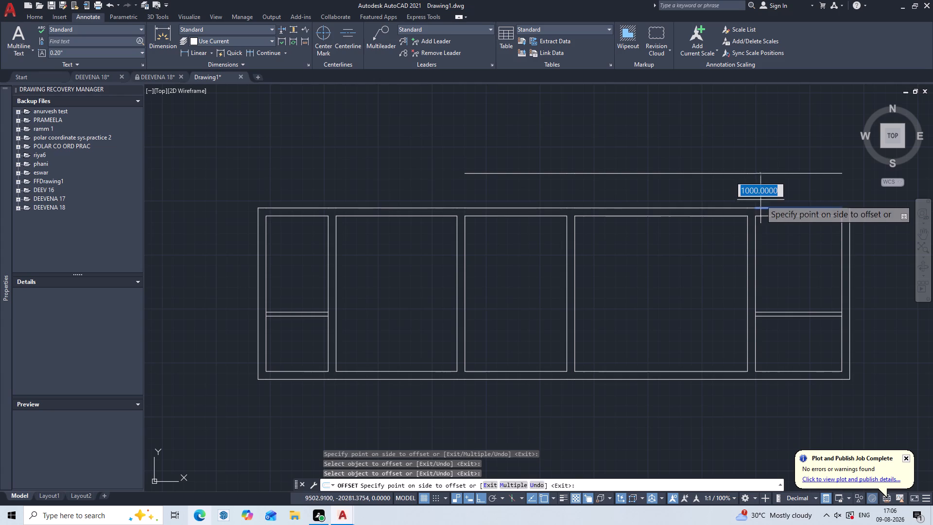
{"action": "left_click", "coordinate": [761, 198]}
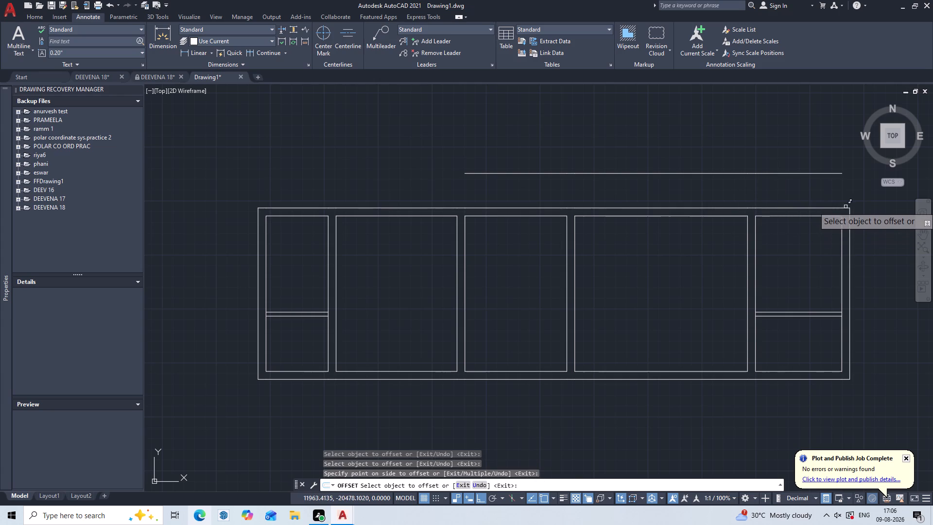
{"action": "left_click", "coordinate": [846, 207]}
{"action": "left_click", "coordinate": [847, 198]}
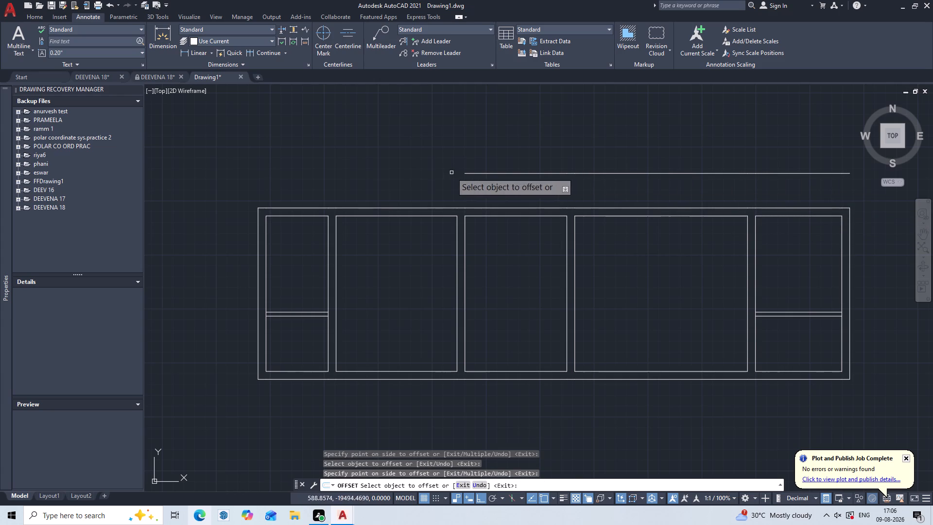
Offset the north outer wall segments west of the middle room 1000 mm northward, ending above the westernmost room.
{"action": "middle_click_drag", "start_coordinate": [367, 163], "coordinate": [465, 213]}
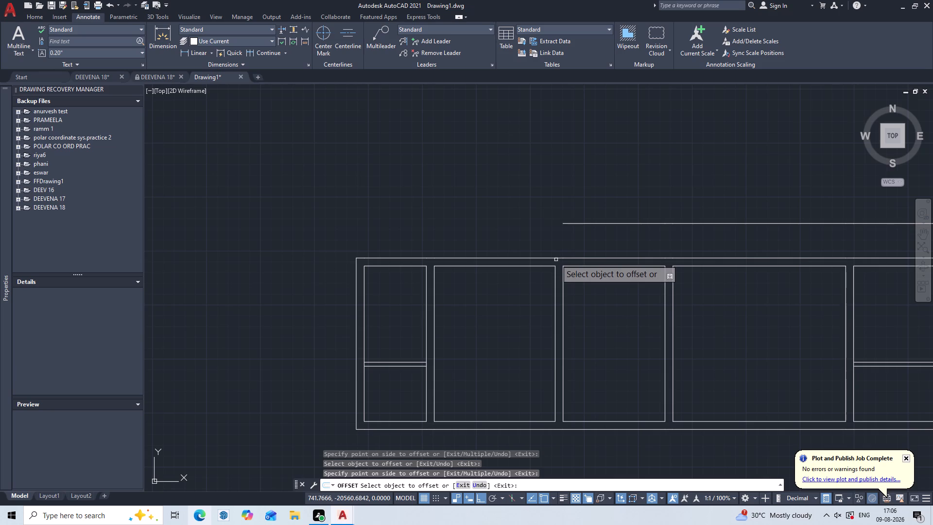
{"action": "left_click", "coordinate": [559, 259]}
{"action": "left_click", "coordinate": [559, 246]}
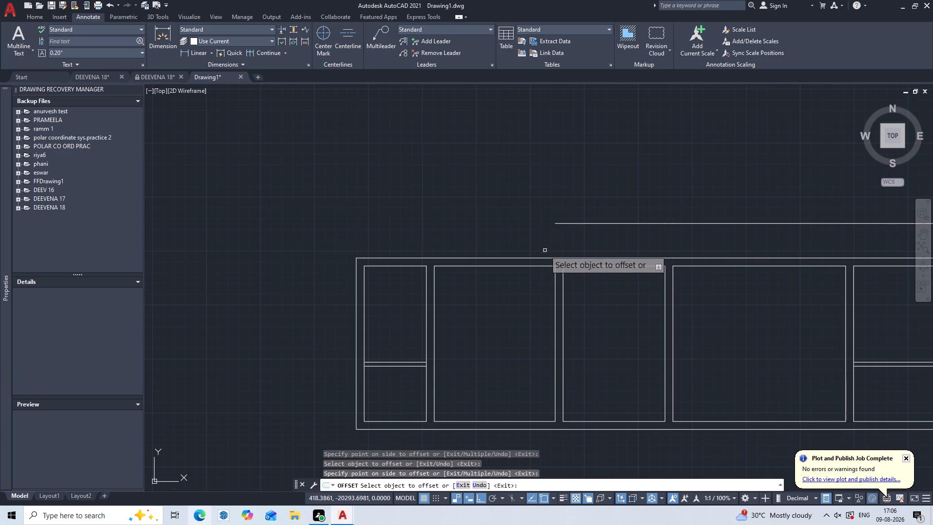
{"action": "left_click", "coordinate": [539, 256]}
{"action": "left_click", "coordinate": [538, 257]}
{"action": "left_click", "coordinate": [542, 250]}
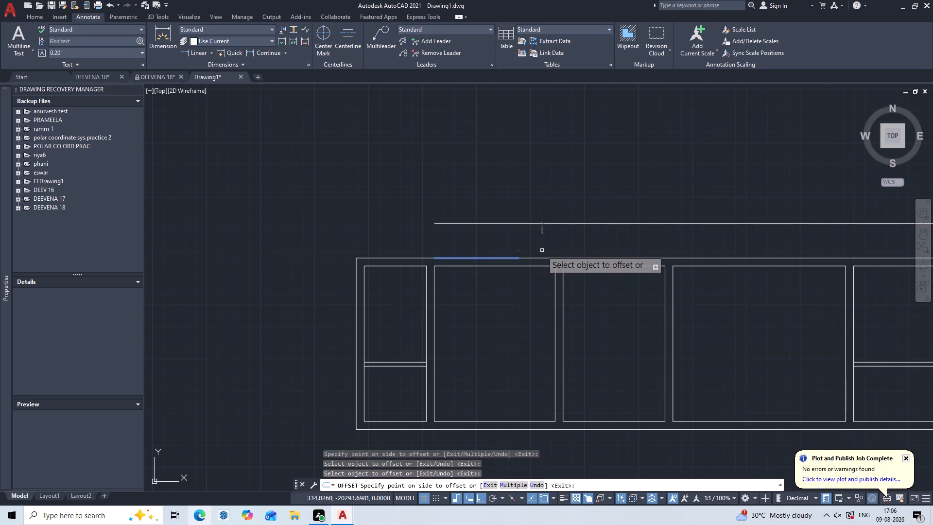
{"action": "left_click", "coordinate": [432, 257]}
{"action": "double_click", "coordinate": [436, 246]}
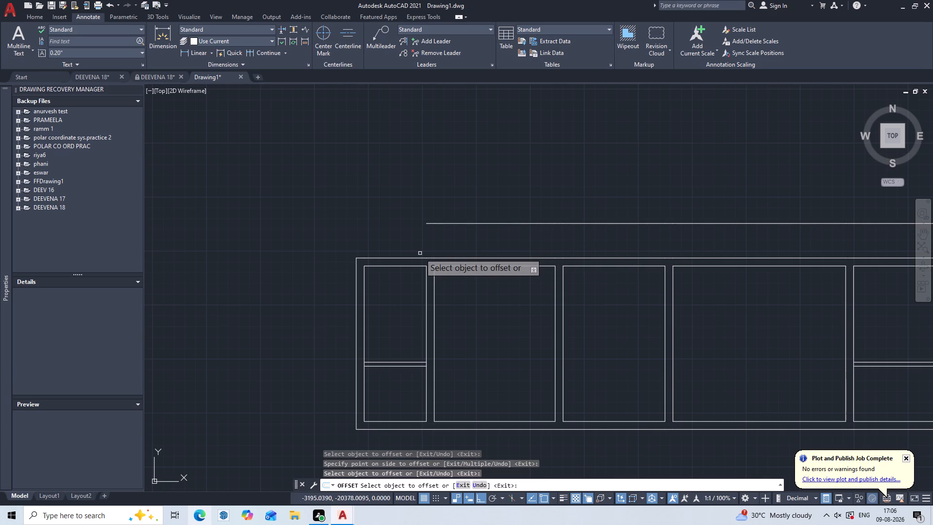
{"action": "left_click", "coordinate": [416, 259]}
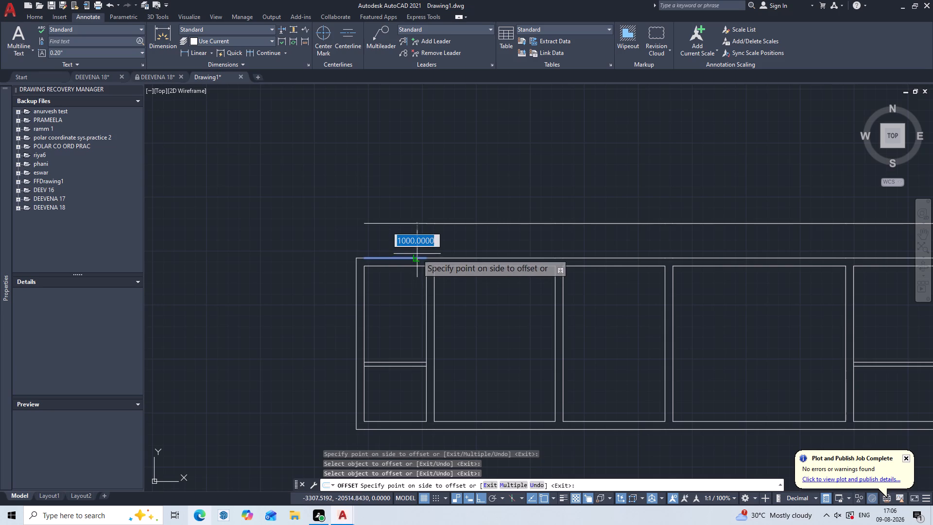
{"action": "left_click", "coordinate": [417, 251]}
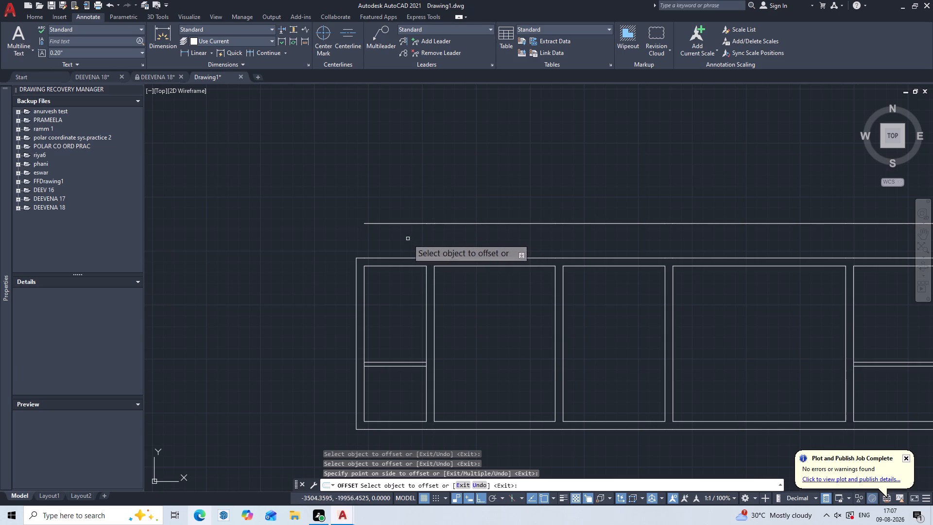
{"action": "key", "text": "Escape"}
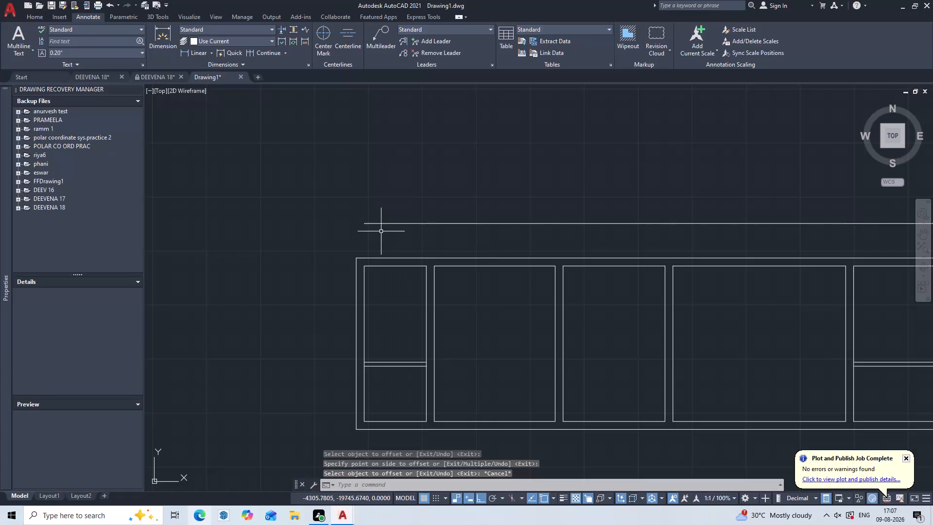
Join the ten offset segments north of the plan into a single line.
{"action": "scroll", "coordinate": [382, 233], "scroll_direction": "down", "scroll_amount": 2}
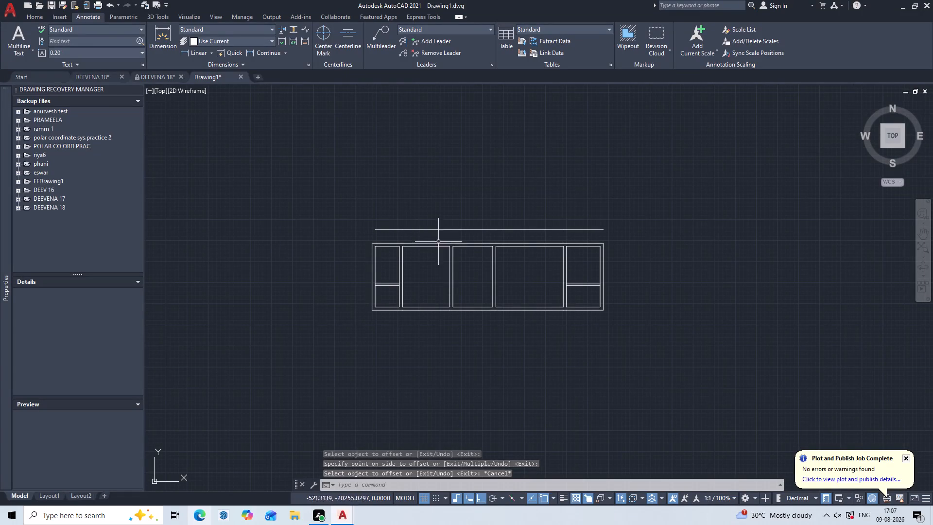
{"action": "left_click", "coordinate": [617, 213]}
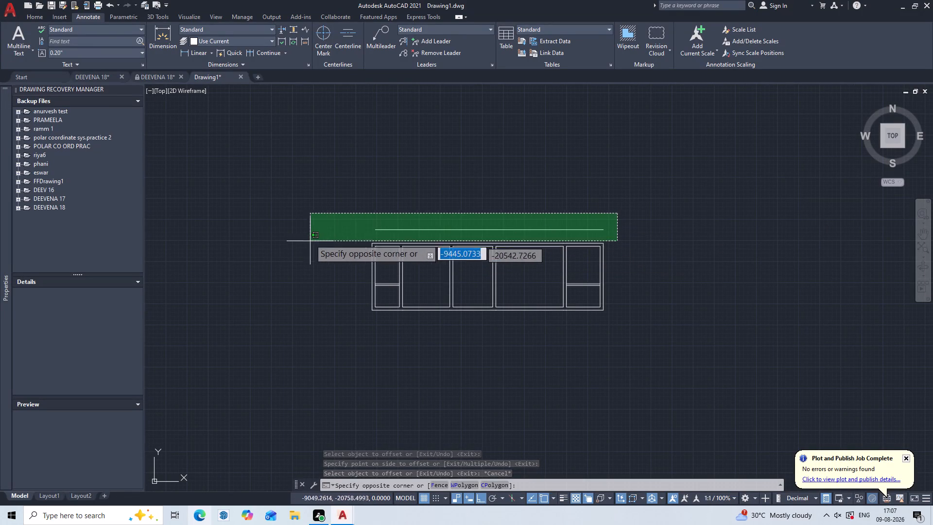
{"action": "left_click", "coordinate": [328, 233]}
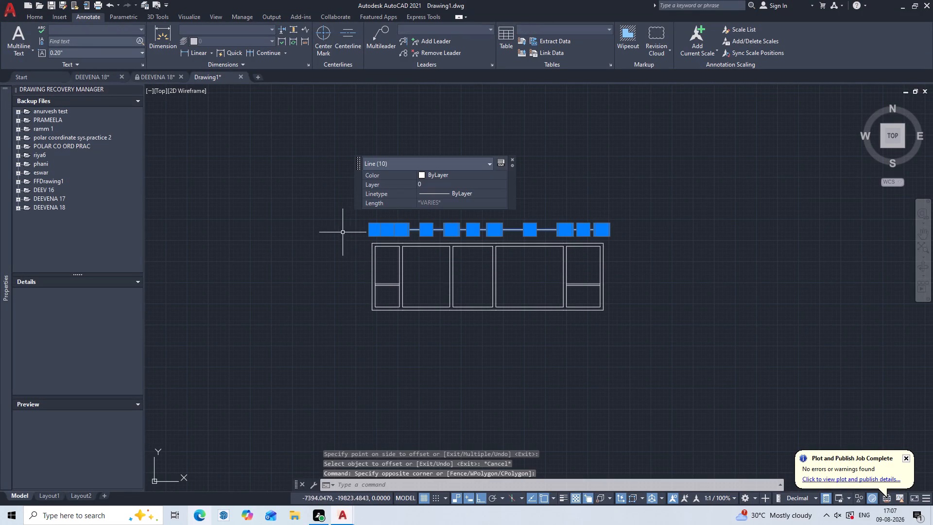
{"action": "key", "text": "j"}
{"action": "key", "text": "Return"}
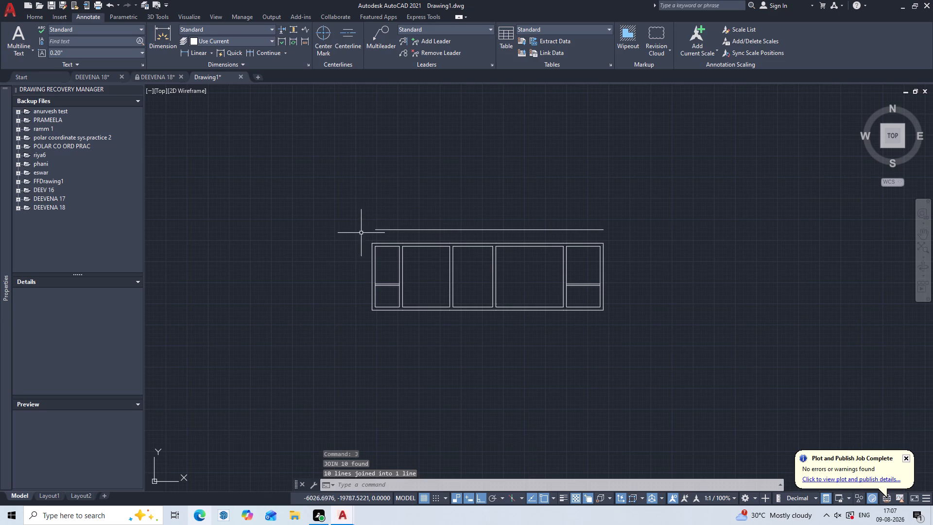
Offset the joined line north of the plan another 1000 mm northward.
{"action": "key", "text": "0"}
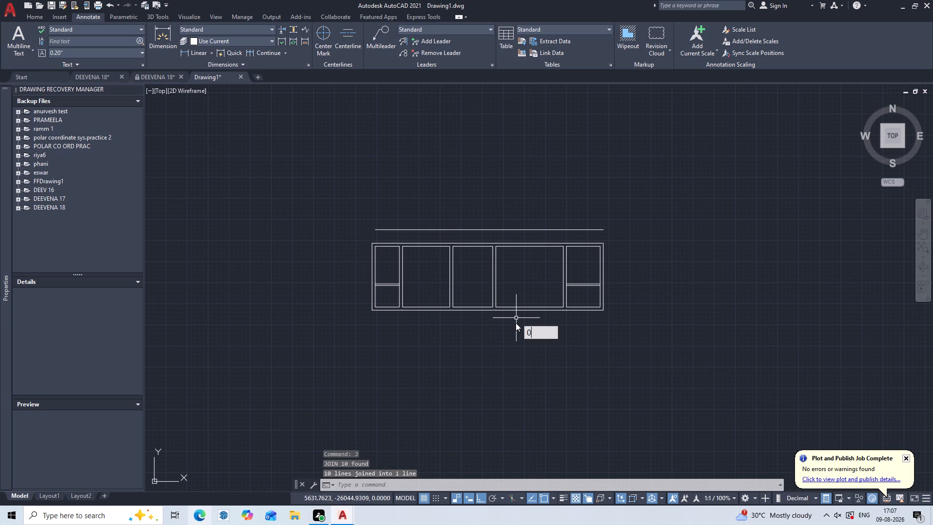
{"action": "key", "text": "BackSpace"}
{"action": "key", "text": "o"}
{"action": "key", "text": "Return"}
{"action": "type", "text": "100"}
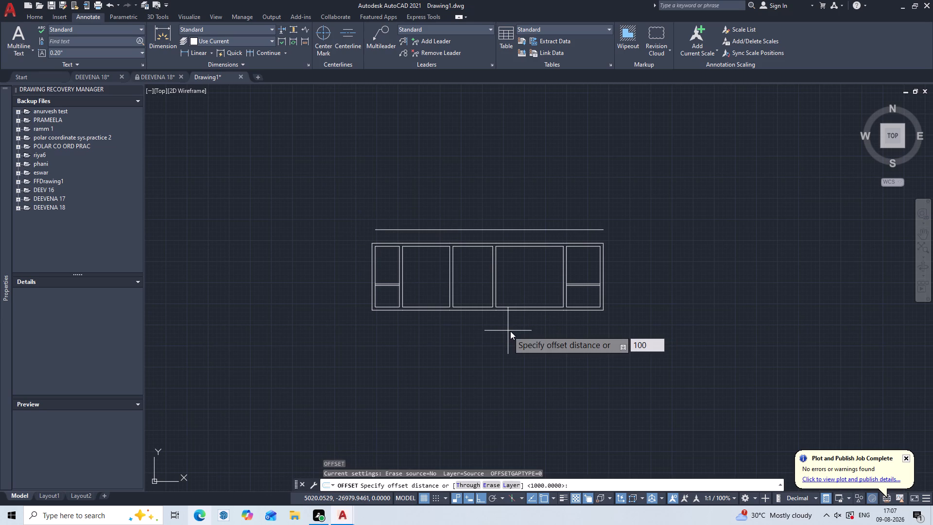
{"action": "key", "text": "0"}
{"action": "key", "text": "Return"}
{"action": "left_click", "coordinate": [513, 229]}
{"action": "left_click", "coordinate": [518, 196]}
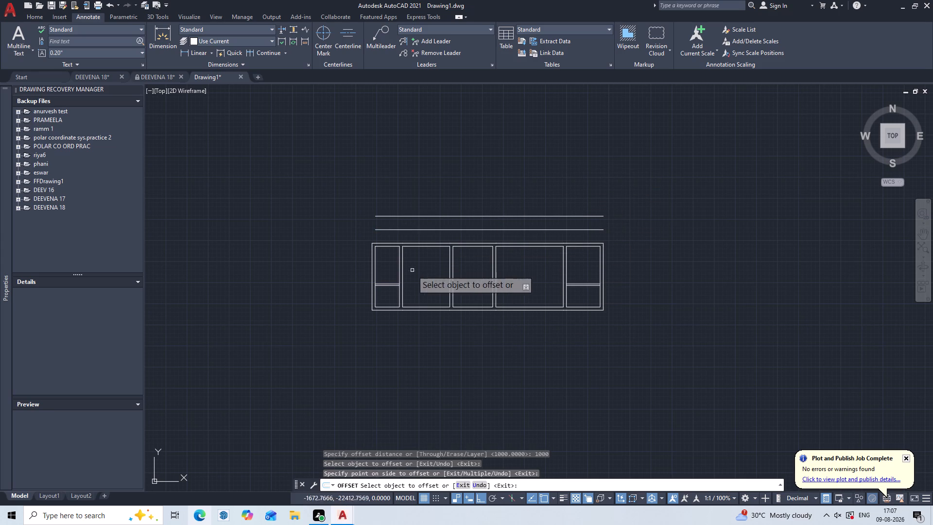
Offset the short northwest corner segment of the north outer wall line 1000 mm northward twice, extending both outer lines westward.
{"action": "scroll", "coordinate": [362, 251], "scroll_direction": "up", "scroll_amount": 3}
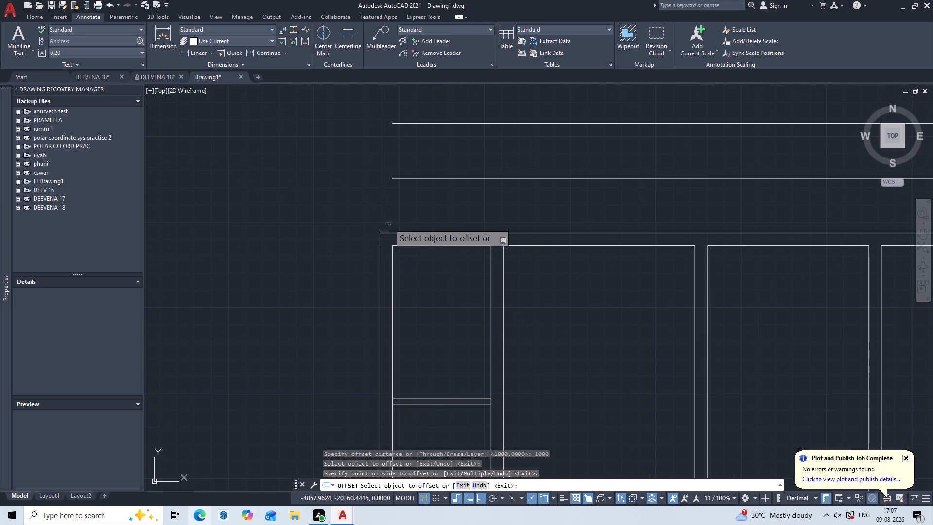
{"action": "left_click", "coordinate": [385, 232]}
{"action": "left_click", "coordinate": [388, 213]}
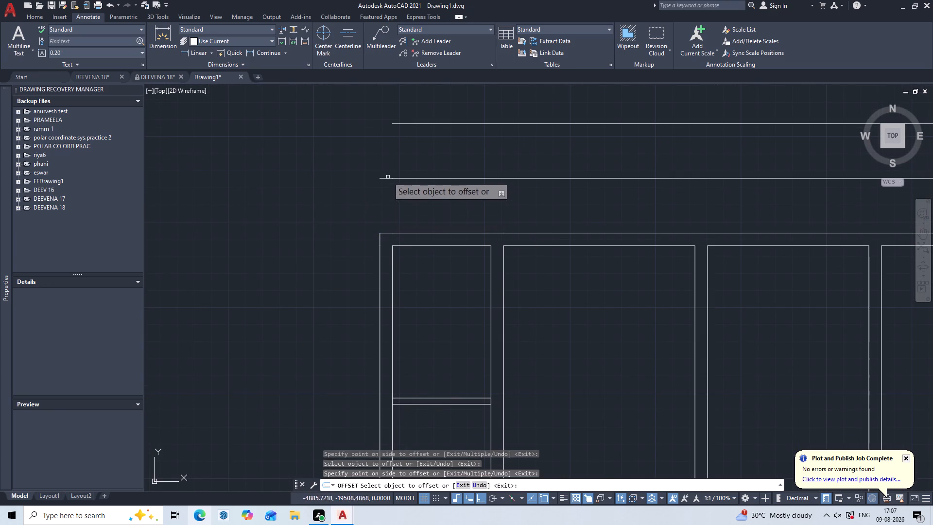
{"action": "left_click", "coordinate": [388, 177]}
{"action": "left_click", "coordinate": [386, 169]}
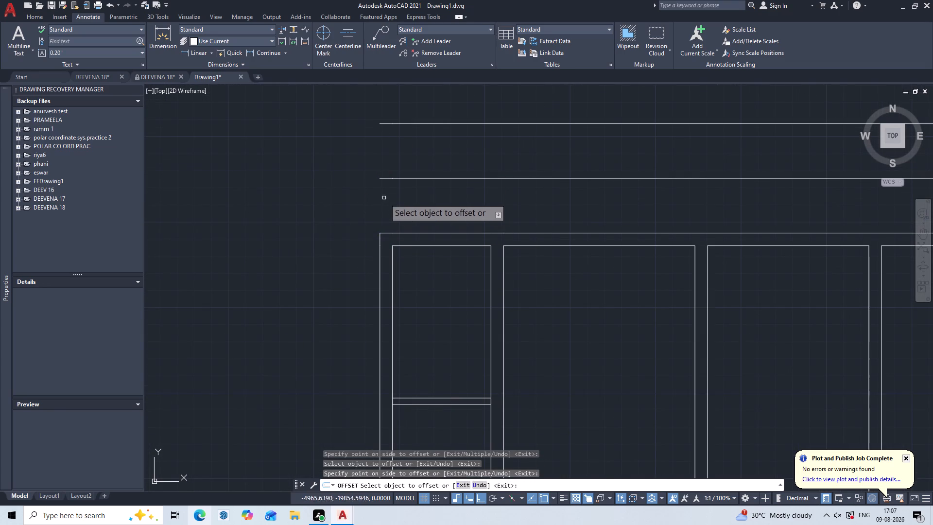
Offset the three segments of the west outer wall line 1000 mm westward, including the short northwest and southwest corner pieces.
{"action": "left_click", "coordinate": [379, 238]}
{"action": "left_click", "coordinate": [346, 241]}
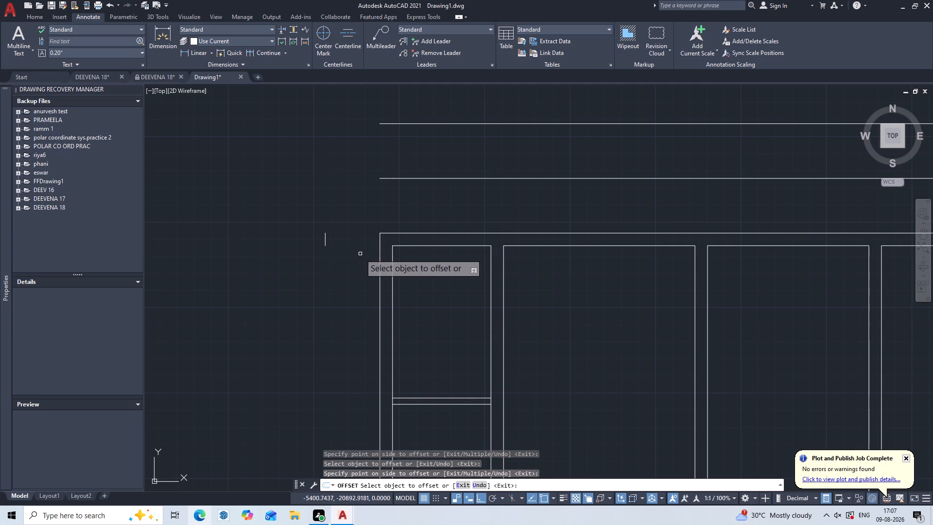
{"action": "left_click", "coordinate": [380, 292]}
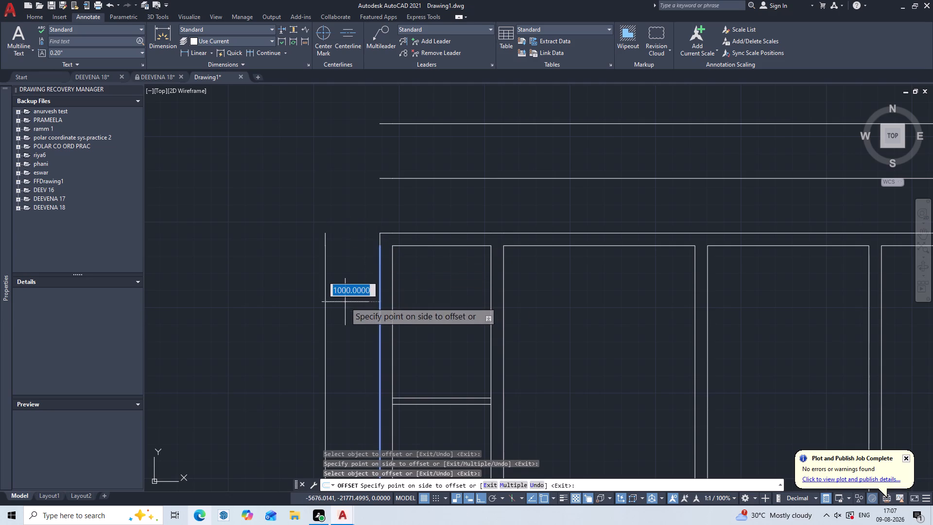
{"action": "left_click", "coordinate": [344, 302]}
{"action": "scroll", "coordinate": [344, 302], "scroll_direction": "down", "scroll_amount": 2}
{"action": "middle_click_drag", "start_coordinate": [347, 307], "coordinate": [401, 226]}
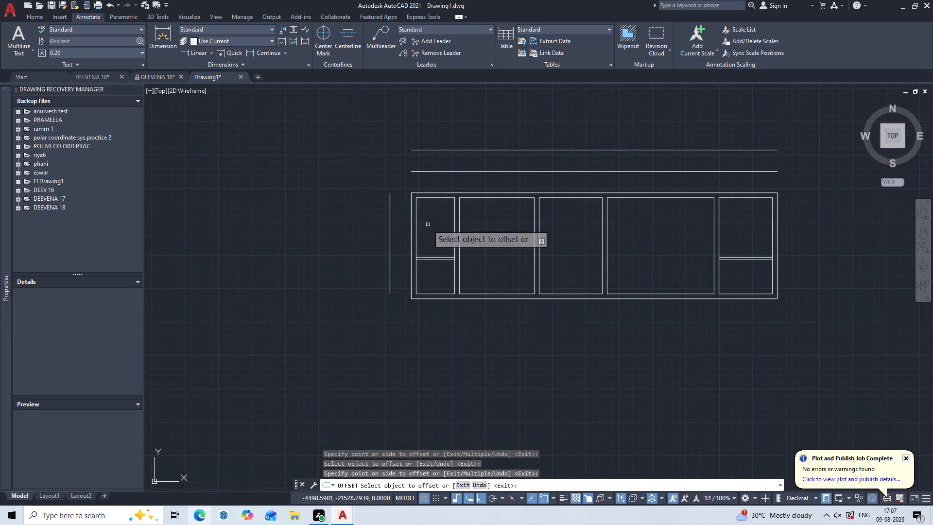
{"action": "scroll", "coordinate": [391, 310], "scroll_direction": "up", "scroll_amount": 2}
{"action": "left_click", "coordinate": [438, 275]}
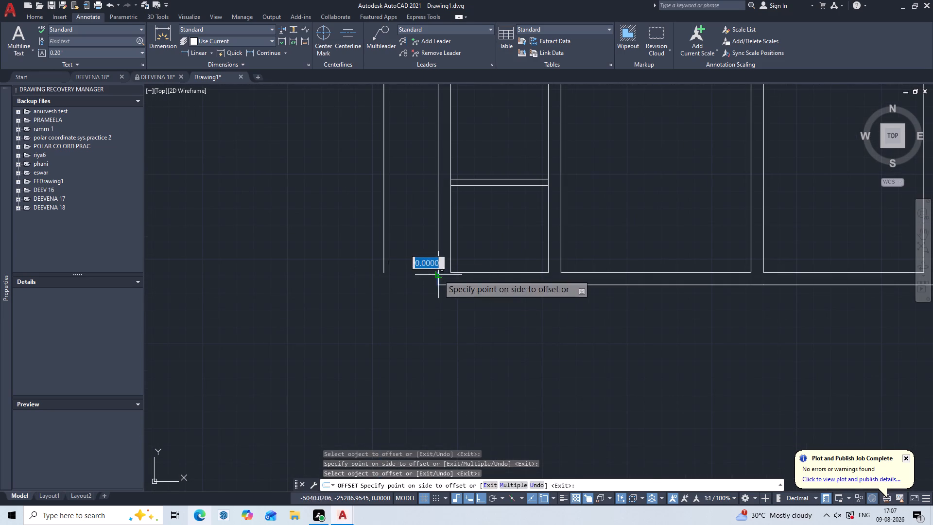
{"action": "left_click", "coordinate": [397, 277]}
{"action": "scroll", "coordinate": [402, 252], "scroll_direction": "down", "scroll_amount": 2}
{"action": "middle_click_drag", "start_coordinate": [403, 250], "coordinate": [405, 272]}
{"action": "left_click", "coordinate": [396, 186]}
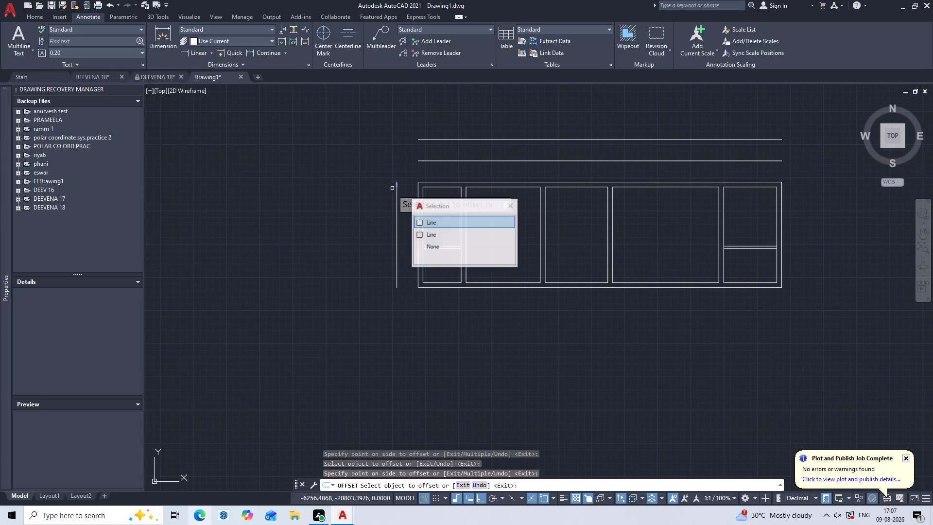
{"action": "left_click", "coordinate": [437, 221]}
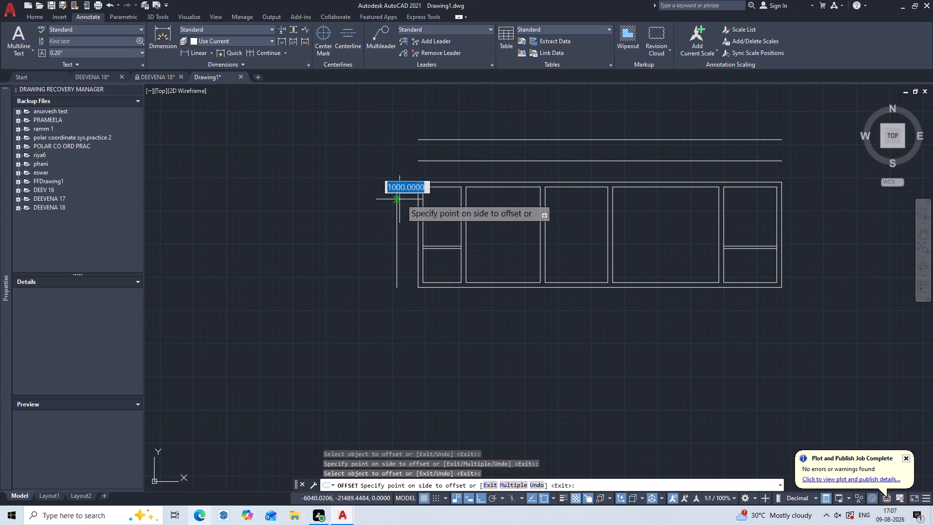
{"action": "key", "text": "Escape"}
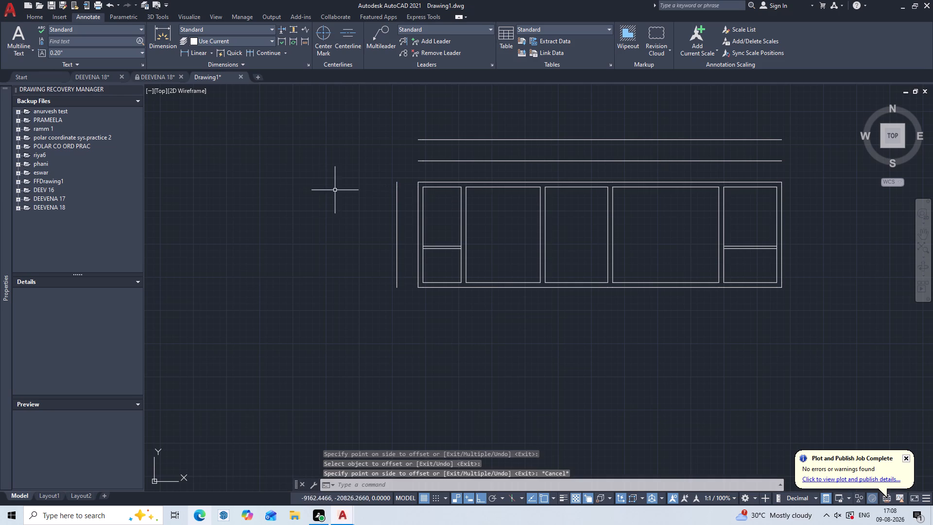
Offset the three new line segments west of the plan another 1000 mm westward.
{"action": "key", "text": "o"}
{"action": "key", "text": "Return"}
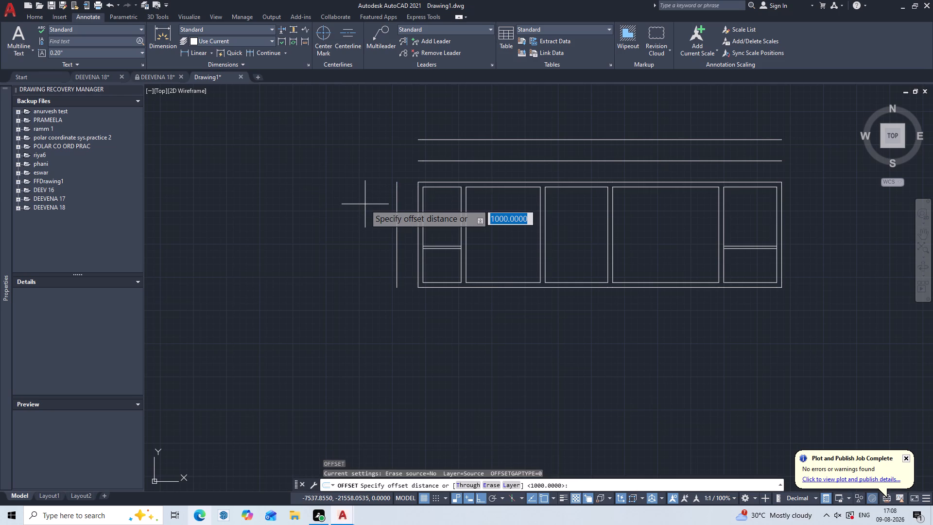
{"action": "key", "text": "Return"}
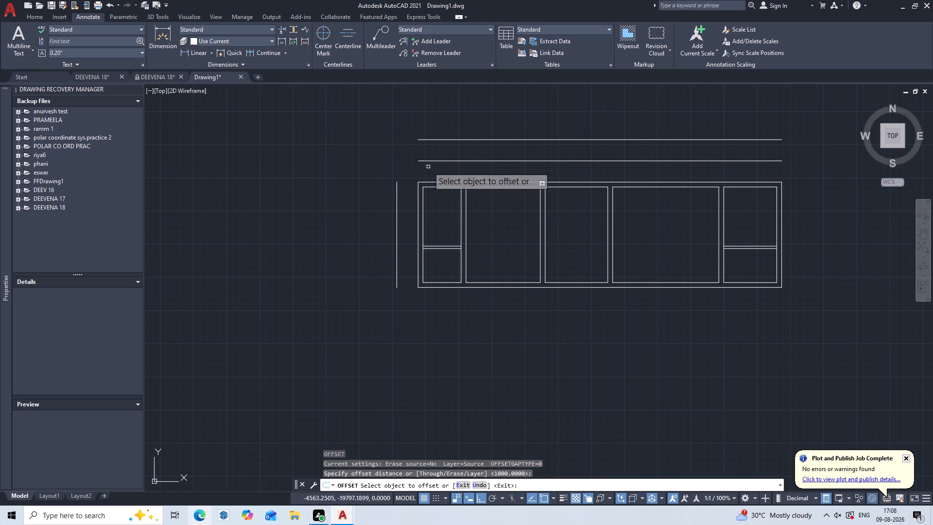
{"action": "left_click", "coordinate": [396, 184]}
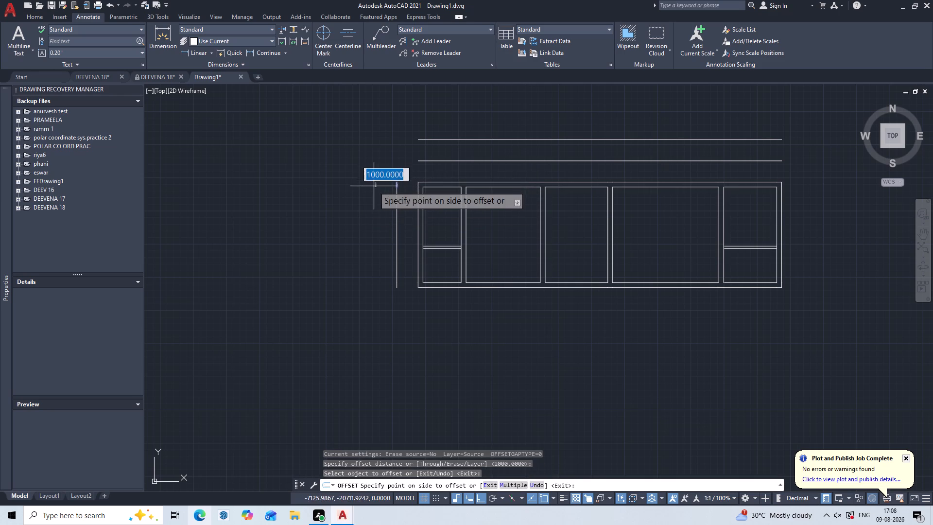
{"action": "left_click", "coordinate": [374, 186]}
{"action": "left_click", "coordinate": [396, 288]}
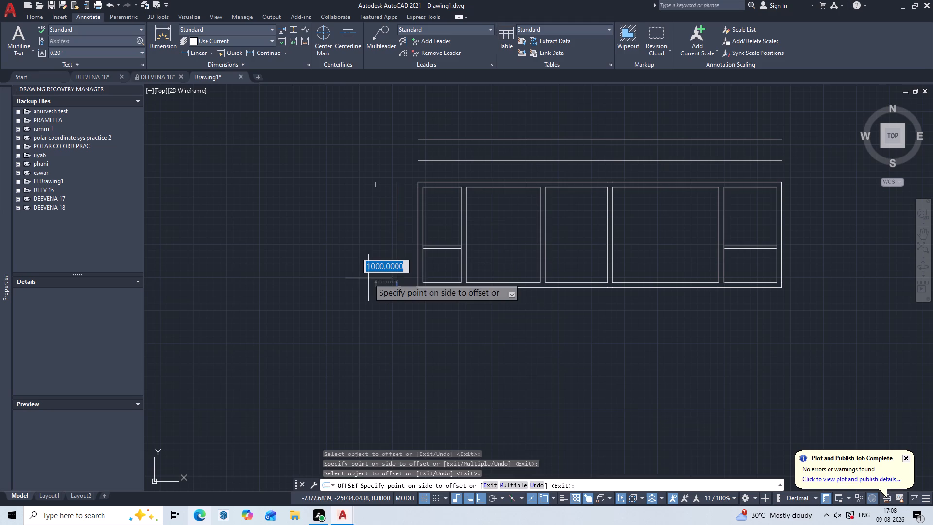
{"action": "left_click", "coordinate": [368, 278]}
{"action": "left_click", "coordinate": [396, 219]}
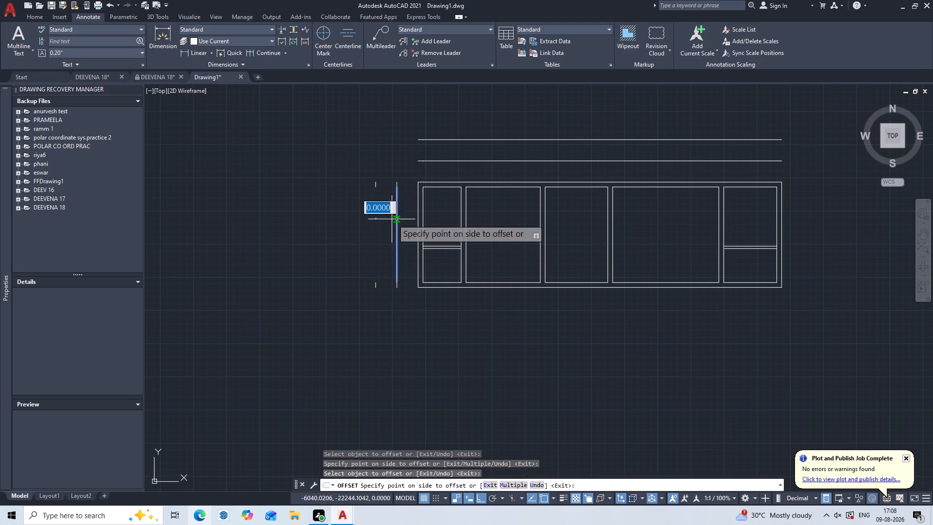
{"action": "left_click", "coordinate": [382, 220]}
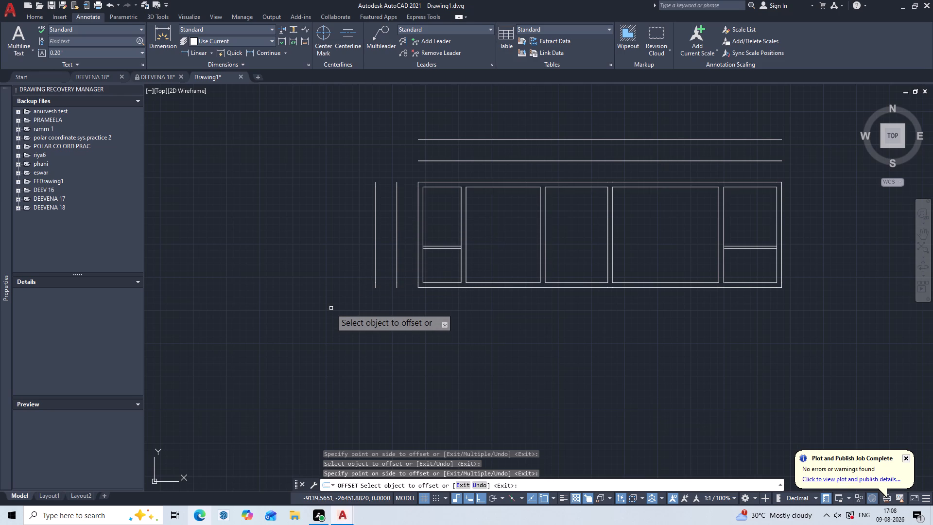
Offset the south outer wall segments below the westernmost and easternmost rooms 1000 mm southward, including their short corner pieces.
{"action": "left_click", "coordinate": [420, 288]}
{"action": "left_click", "coordinate": [414, 307]}
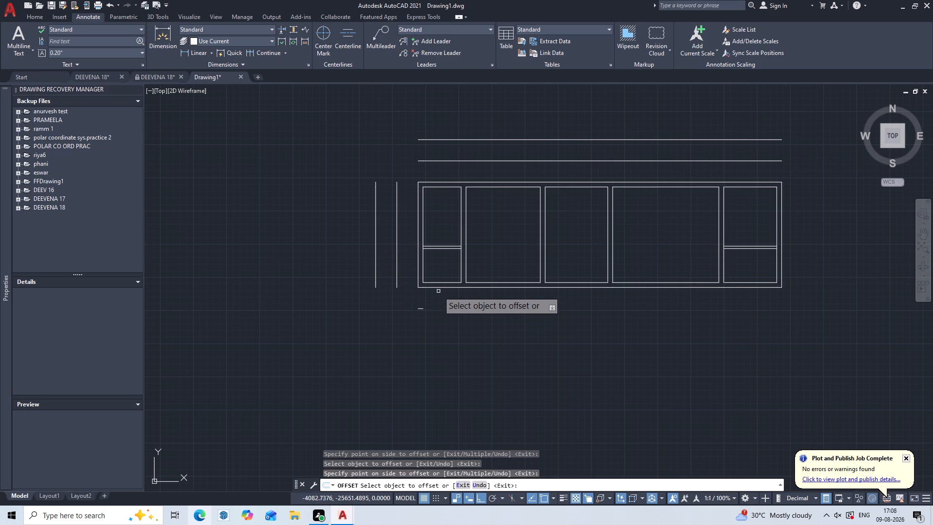
{"action": "left_click", "coordinate": [438, 289]}
{"action": "double_click", "coordinate": [425, 315]}
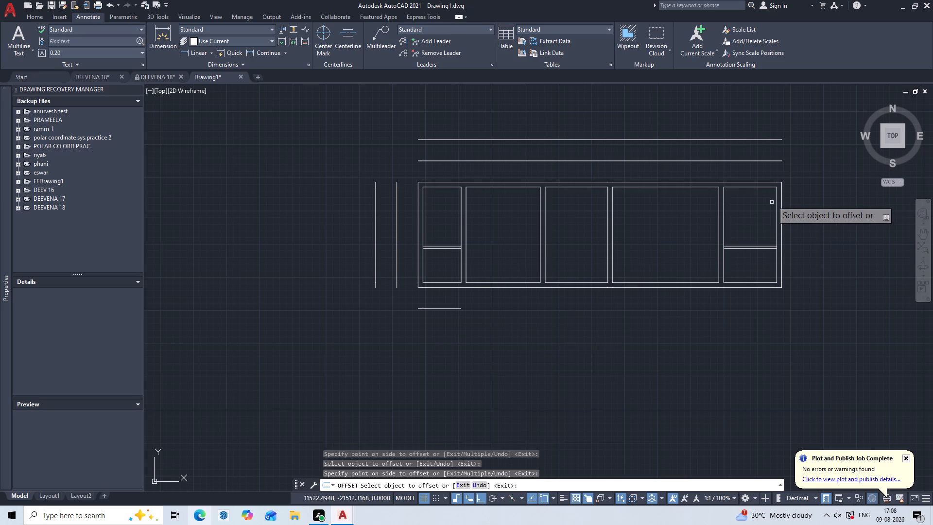
{"action": "middle_click_drag", "start_coordinate": [780, 188], "coordinate": [637, 158]}
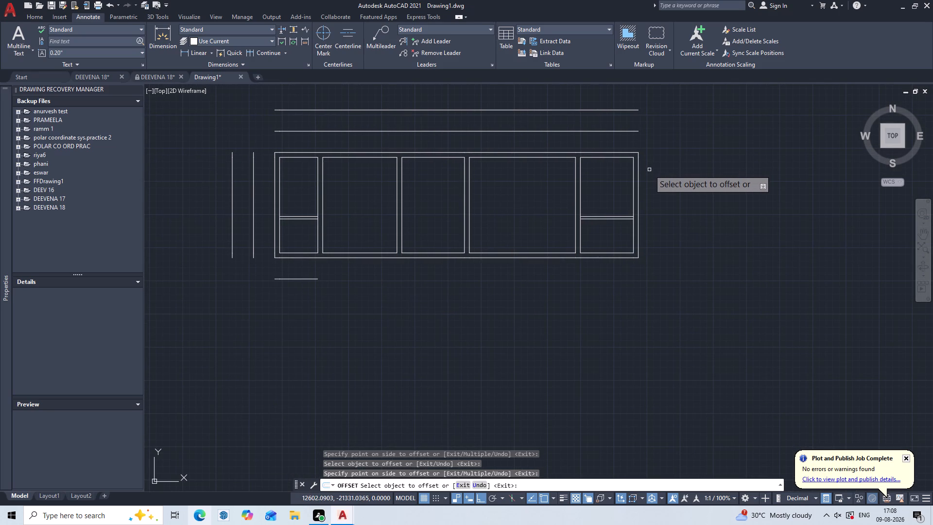
{"action": "left_click", "coordinate": [636, 258]}
{"action": "left_click", "coordinate": [633, 278]}
{"action": "left_click", "coordinate": [625, 259]}
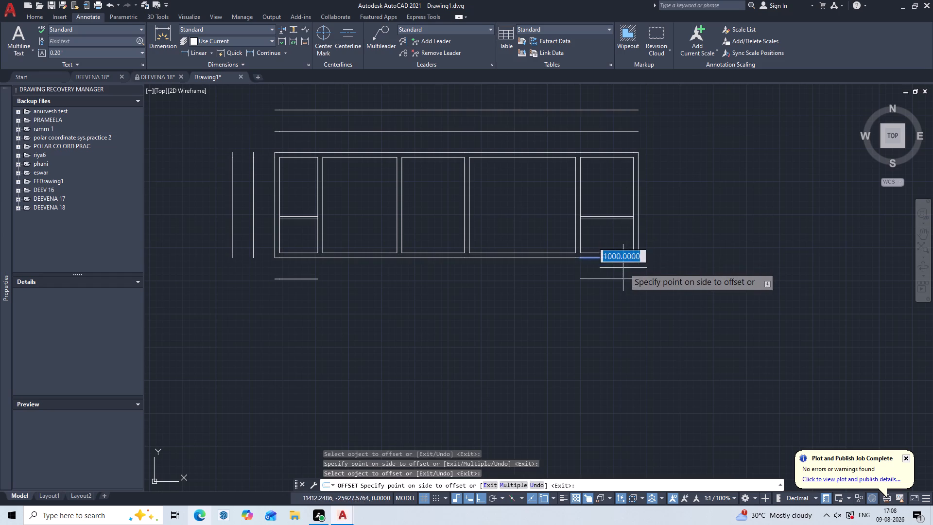
{"action": "left_click", "coordinate": [622, 271]}
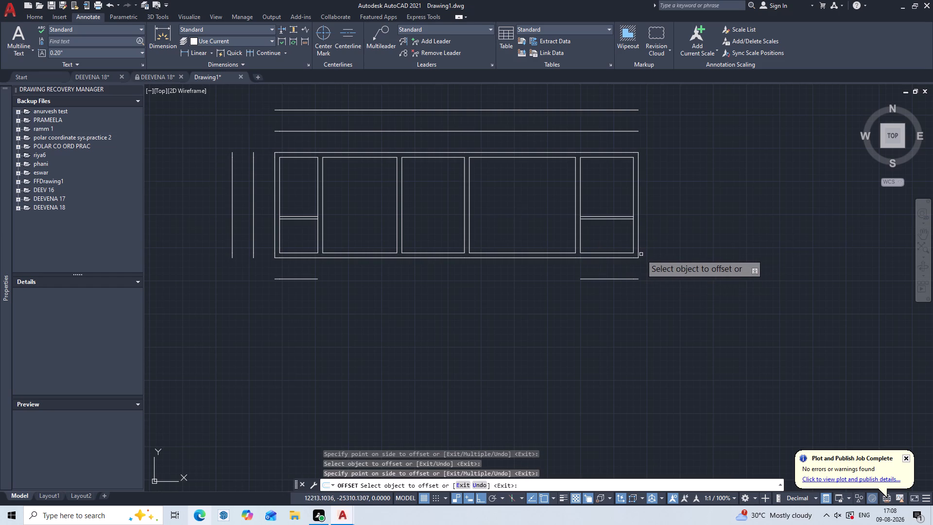
Offset the three segments of the east outer wall line 1000 mm eastward, including both short corner pieces, and end the Offset command.
{"action": "scroll", "coordinate": [641, 254], "scroll_direction": "up", "scroll_amount": 2}
{"action": "left_click", "coordinate": [630, 253]}
{"action": "left_click", "coordinate": [654, 217]}
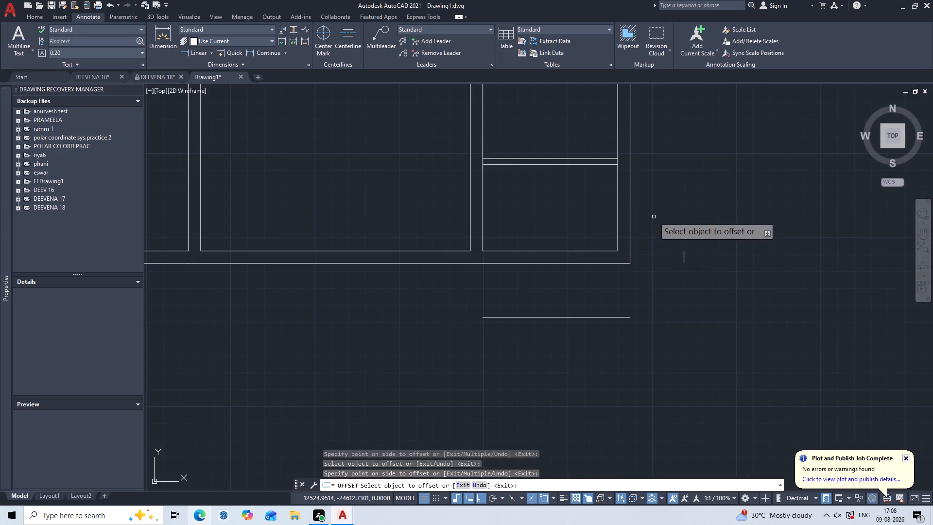
{"action": "left_click", "coordinate": [629, 197]}
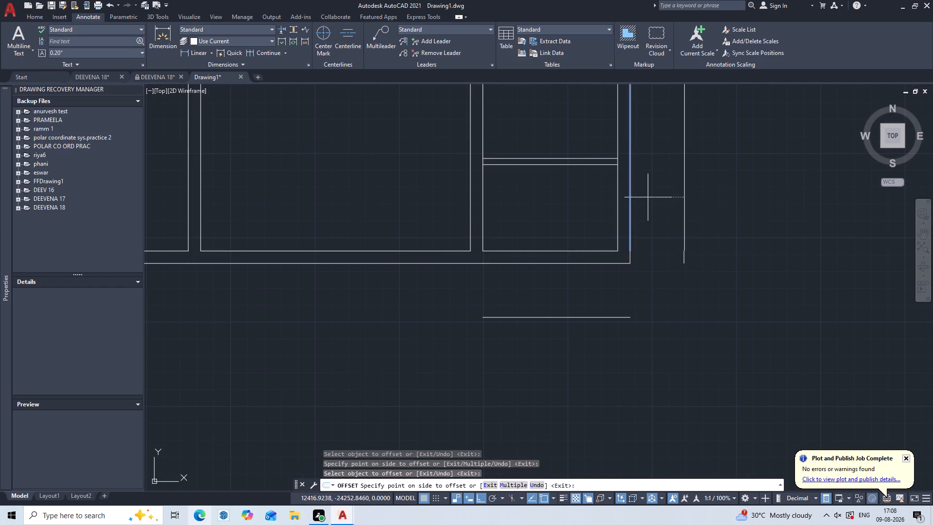
{"action": "left_click", "coordinate": [648, 197]}
{"action": "middle_click_drag", "start_coordinate": [651, 193], "coordinate": [616, 381]}
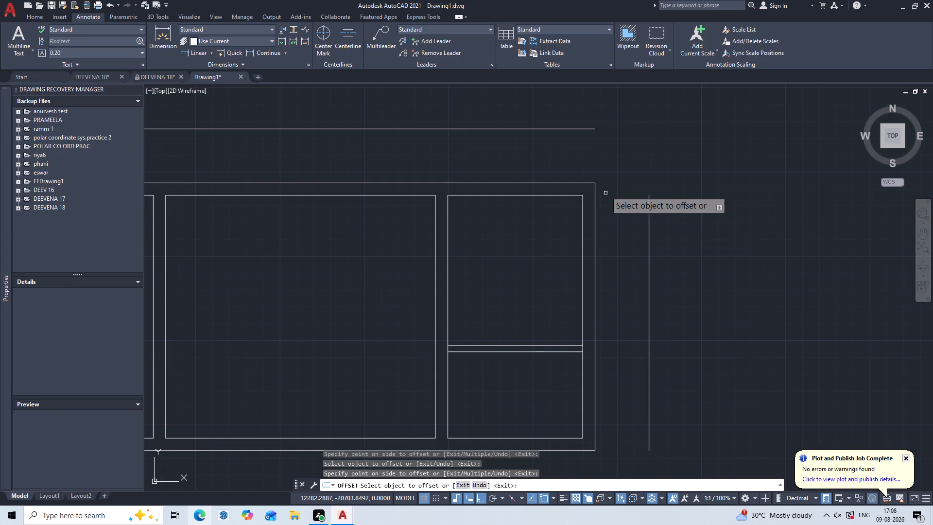
{"action": "left_click", "coordinate": [596, 192]}
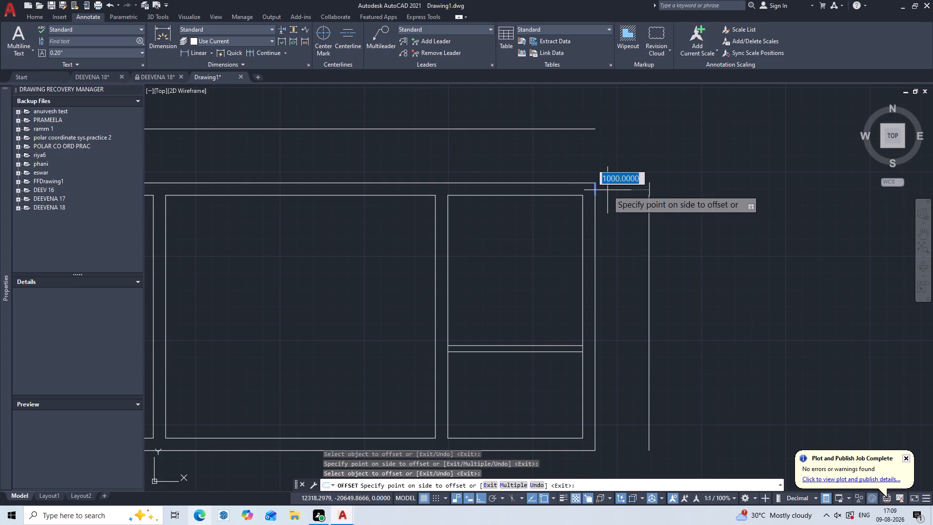
{"action": "left_click", "coordinate": [607, 190]}
{"action": "scroll", "coordinate": [620, 196], "scroll_direction": "down", "scroll_amount": 1}
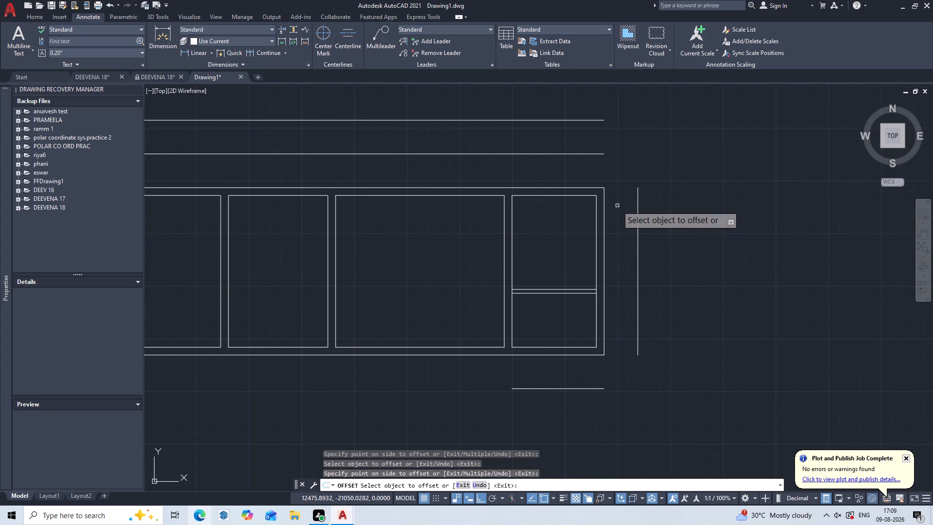
{"action": "scroll", "coordinate": [620, 203], "scroll_direction": "down", "scroll_amount": 1}
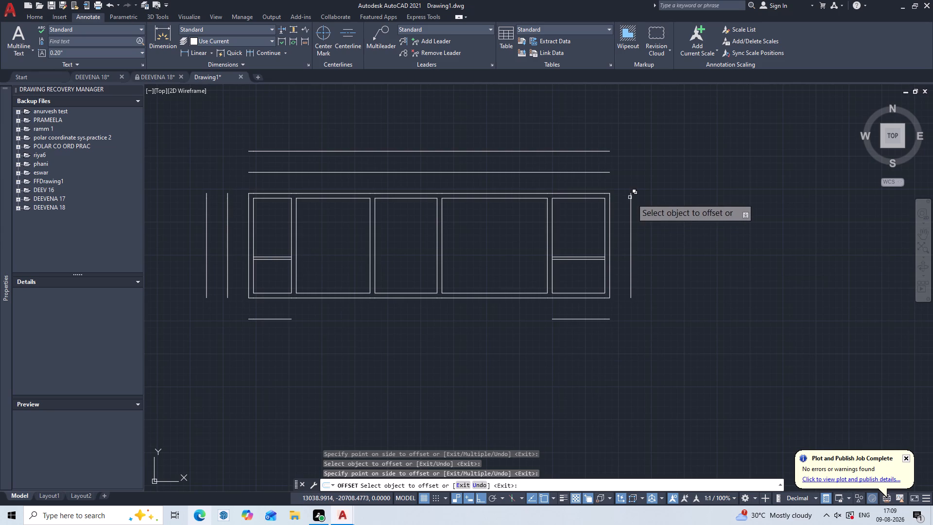
{"action": "key", "text": "Escape"}
{"action": "key", "text": "Escape"}
{"action": "key", "text": "Escape"}
{"action": "key", "text": "Escape"}
{"action": "key", "text": "Escape"}
{"action": "key", "text": "Escape"}
{"action": "key", "text": "Escape"}
{"action": "key", "text": "Escape"}
{"action": "key", "text": "Escape"}
{"action": "key", "text": "Escape"}
{"action": "key", "text": "Escape"}
{"action": "key", "text": "Escape"}
{"action": "key", "text": "Escape"}
{"action": "key", "text": "Escape"}
{"action": "key", "text": "Escape"}
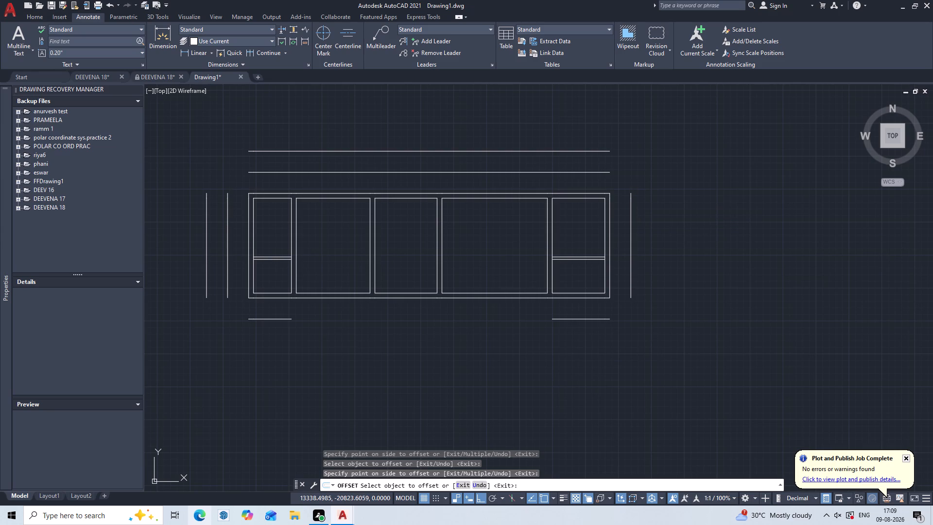
{"action": "key", "text": "Escape"}
{"action": "key", "text": "Escape"}
{"action": "key", "text": "Escape"}
{"action": "key", "text": "Escape"}
{"action": "key", "text": "Escape"}
{"action": "key", "text": "Escape"}
{"action": "key", "text": "Escape"}
{"action": "key", "text": "Escape"}
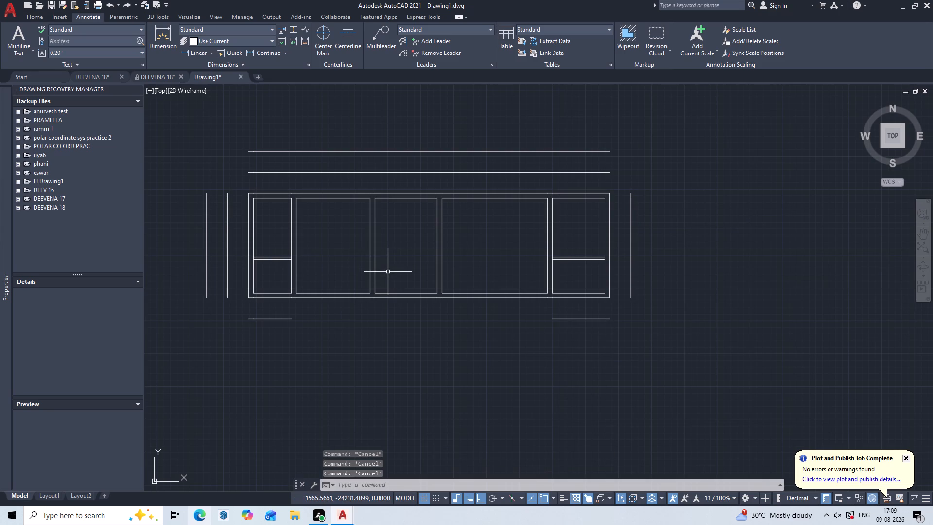
Join the six offset segments west of the plan into two continuous lines.
{"action": "middle_click_drag", "start_coordinate": [363, 285], "coordinate": [457, 264]}
{"action": "left_click", "coordinate": [333, 145]}
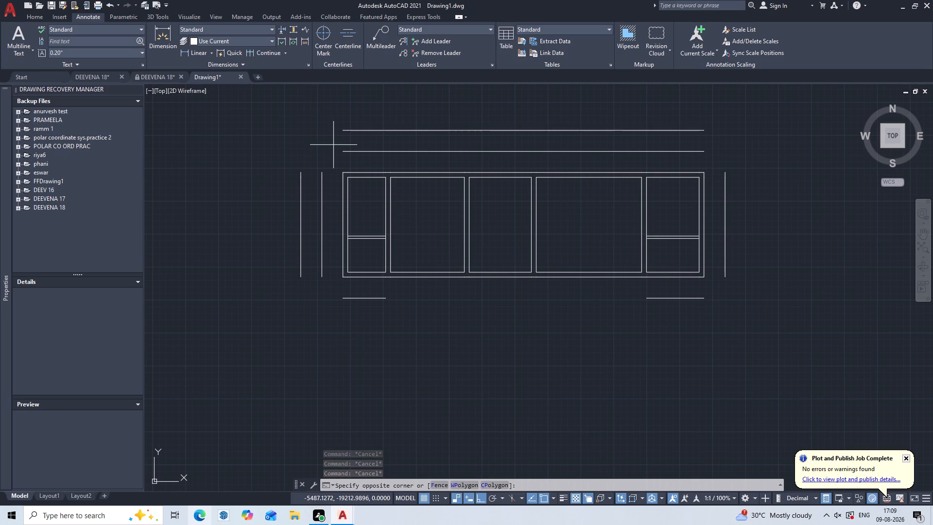
{"action": "left_click", "coordinate": [268, 287]}
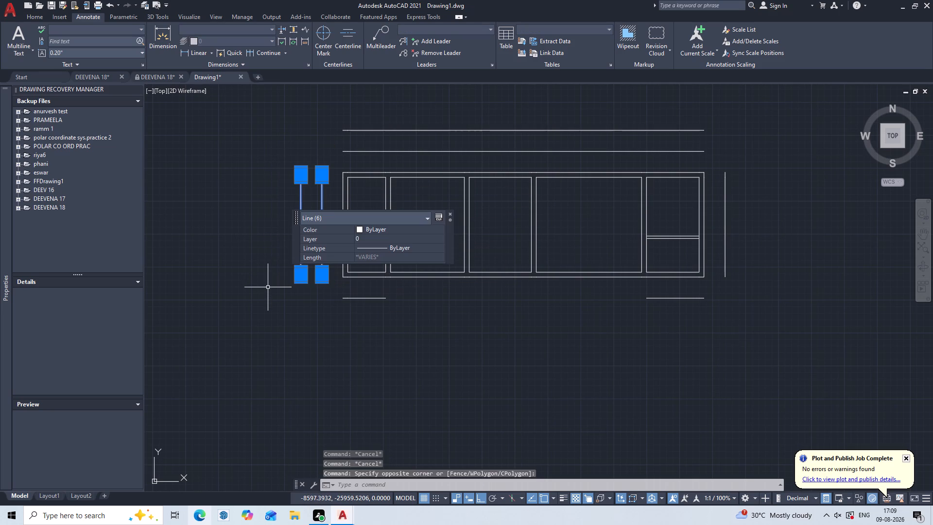
{"action": "key", "text": "j"}
{"action": "key", "text": "Return"}
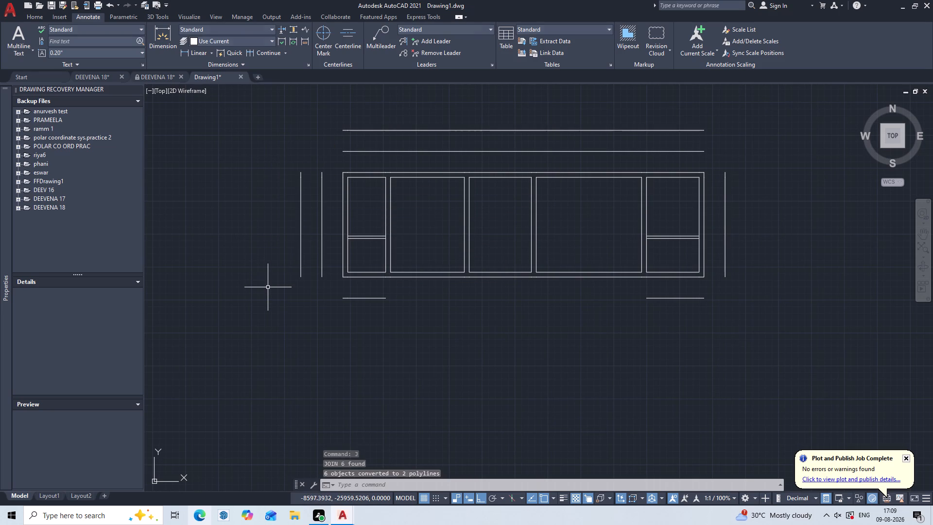
Join the four offset segments north of the plan into two continuous lines.
{"action": "left_click", "coordinate": [766, 113]}
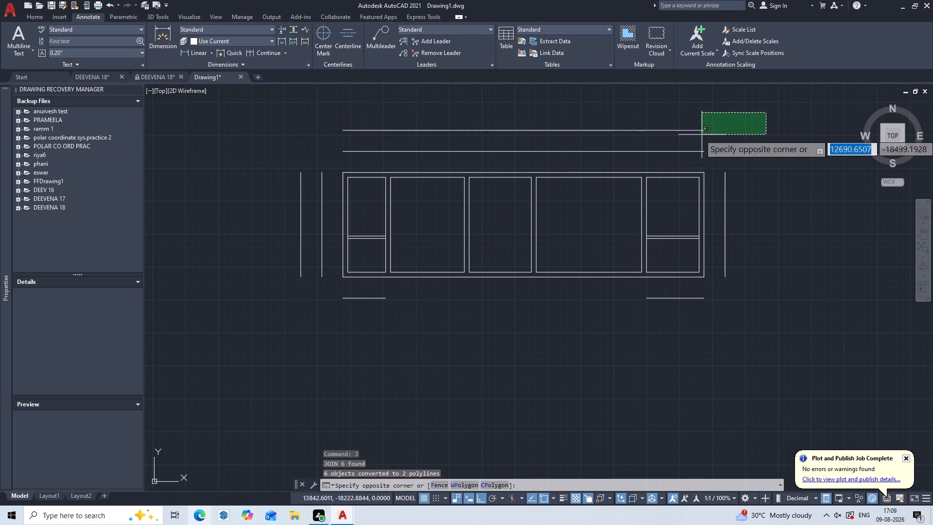
{"action": "left_click", "coordinate": [326, 159]}
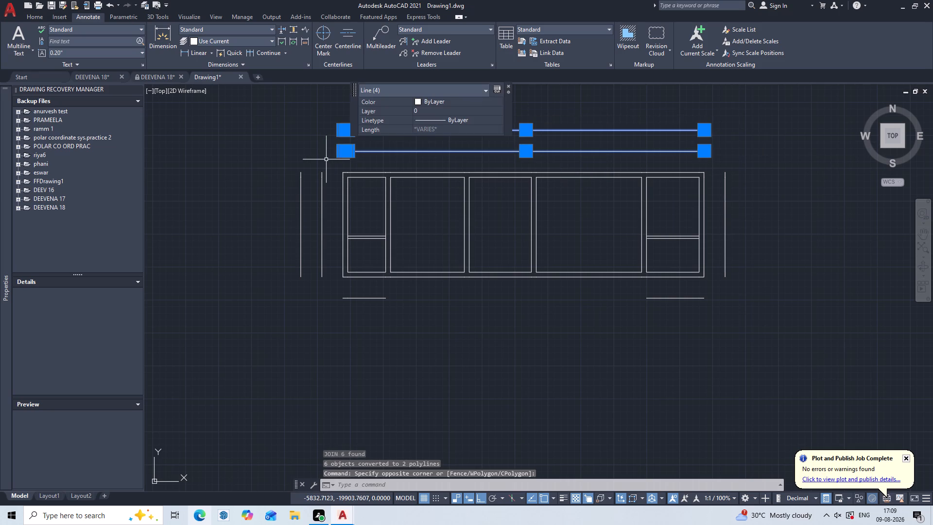
{"action": "key", "text": "j"}
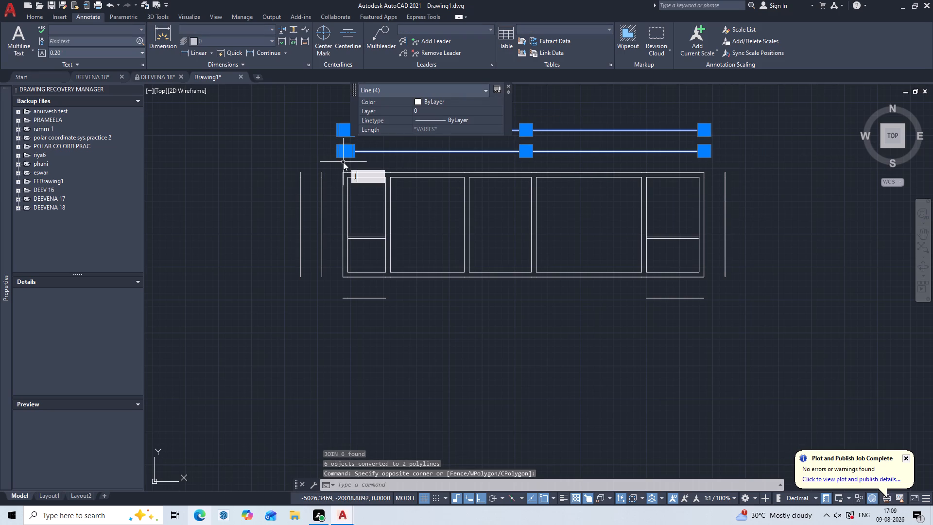
{"action": "key", "text": "Return"}
Join the two offset segments south of the westernmost room into one line.
{"action": "left_click", "coordinate": [394, 286]}
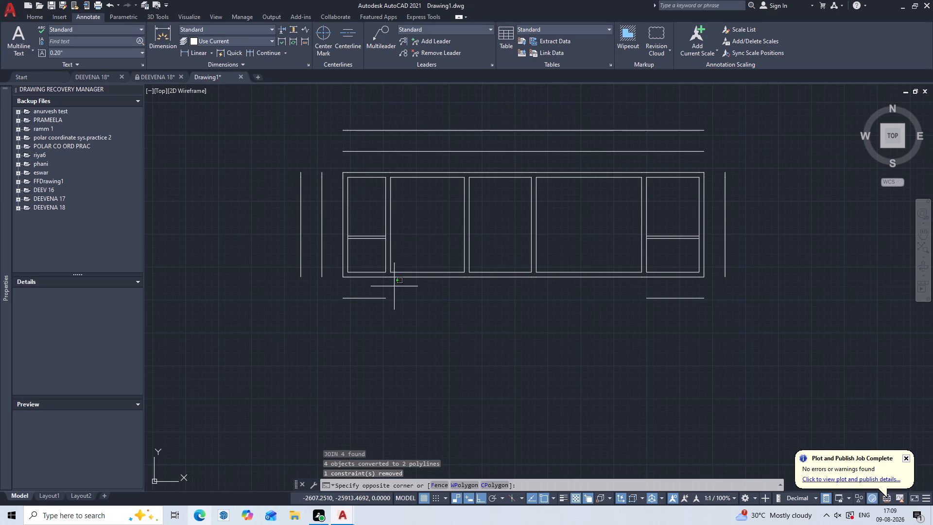
{"action": "double_click", "coordinate": [317, 313]}
{"action": "key", "text": "j"}
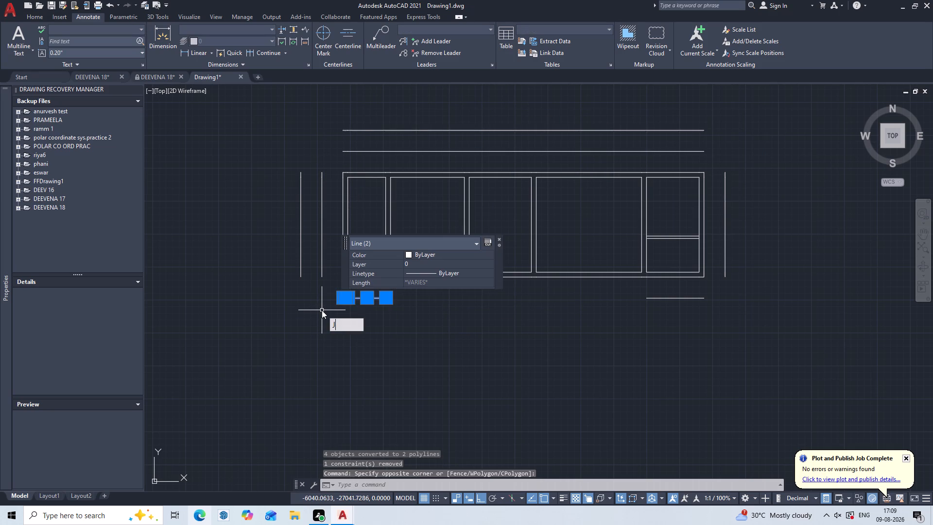
{"action": "key", "text": "Return"}
Join the two offset segments south of the easternmost room into one line.
{"action": "left_click", "coordinate": [720, 291]}
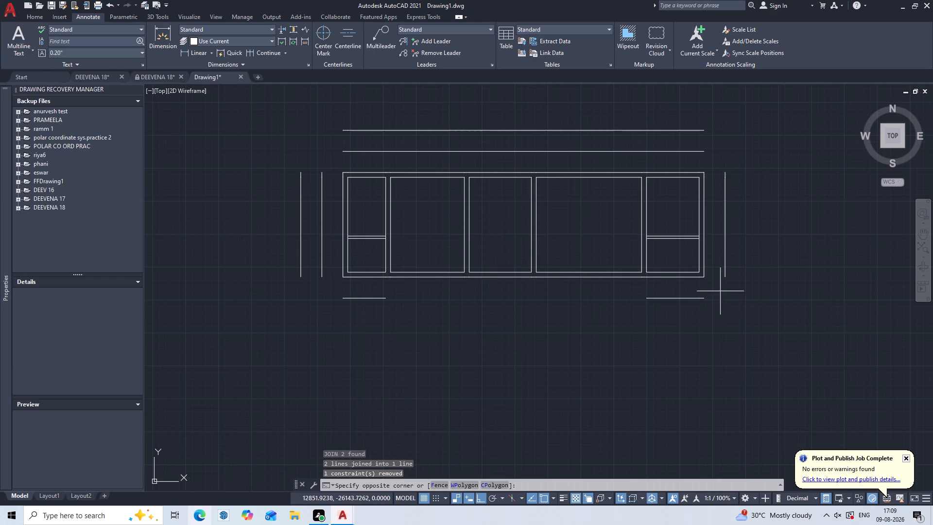
{"action": "left_click", "coordinate": [624, 307]}
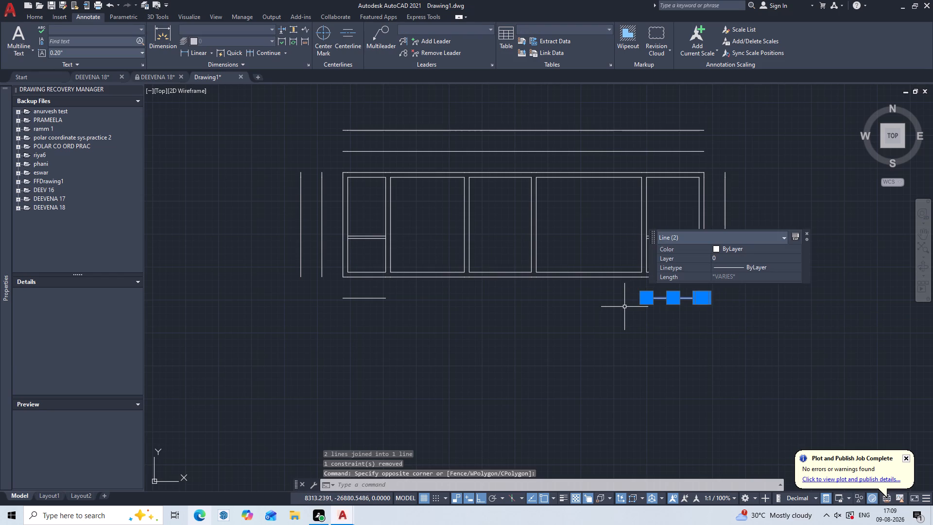
{"action": "key", "text": "j"}
{"action": "key", "text": "Return"}
Join the three offset segments east of the plan into one continuous line.
{"action": "left_click", "coordinate": [750, 151]}
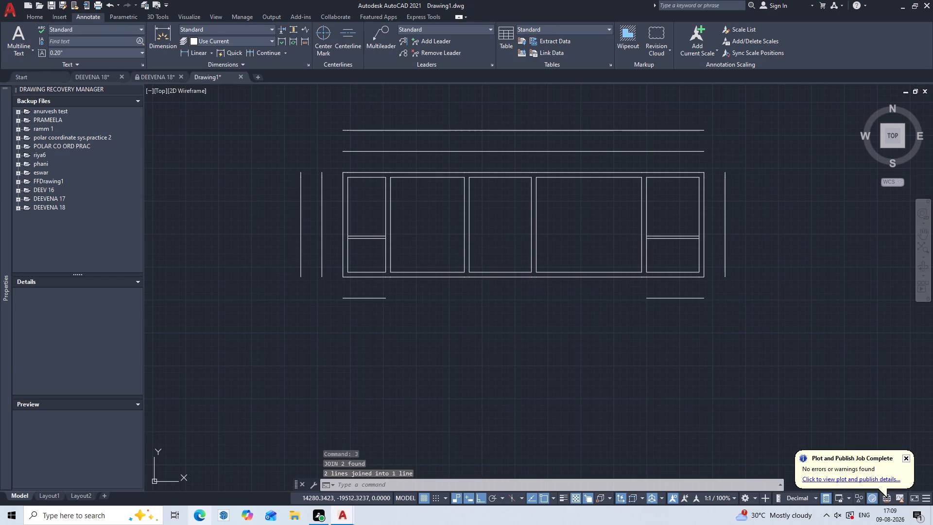
{"action": "left_click", "coordinate": [713, 287]}
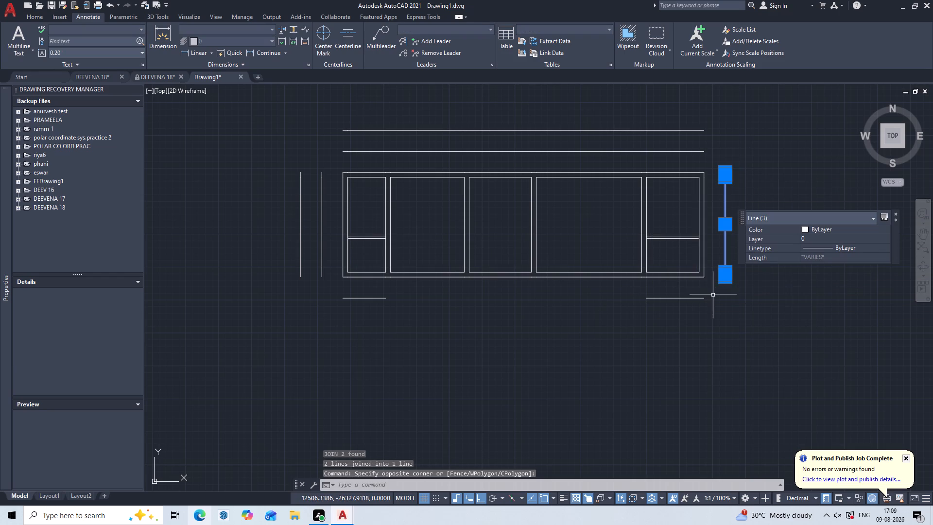
{"action": "key", "text": "j"}
{"action": "key", "text": "Return"}
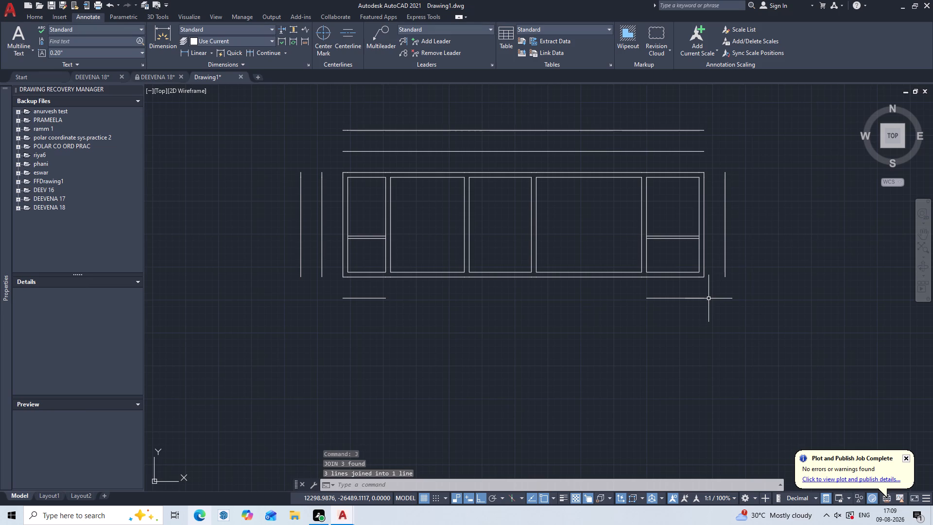
{"action": "key", "text": "Escape"}
{"action": "key", "text": "Escape"}
{"action": "key", "text": "Escape"}
{"action": "key", "text": "Escape"}
{"action": "key", "text": "Escape"}
{"action": "key", "text": "Escape"}
{"action": "key", "text": "Escape"}
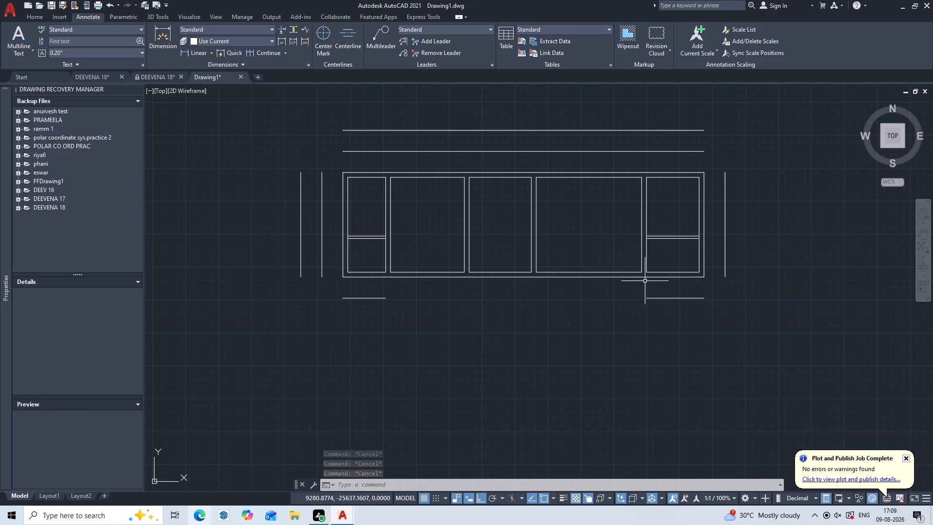
Fillet the inner west offset line with the inner north offset line to form a sharp northwest corner.
{"action": "key", "text": "f"}
{"action": "key", "text": "Return"}
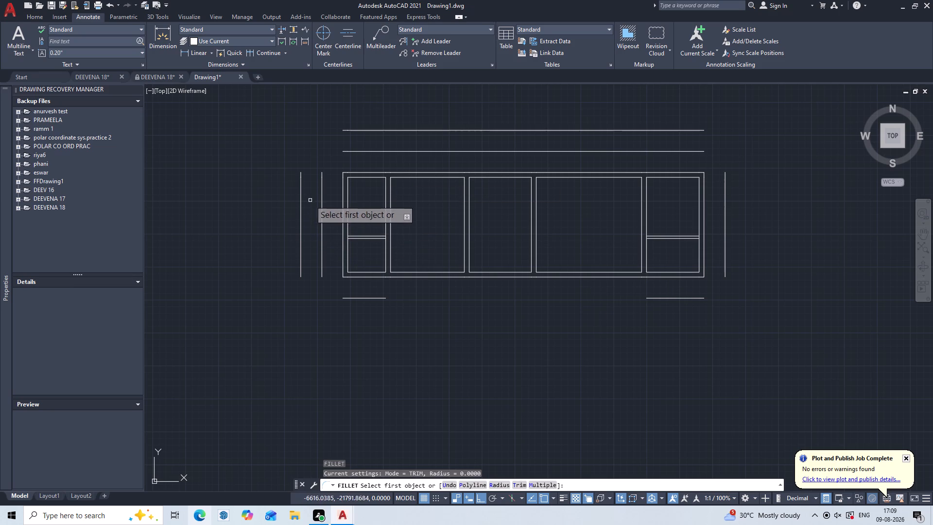
{"action": "left_click", "coordinate": [320, 222]}
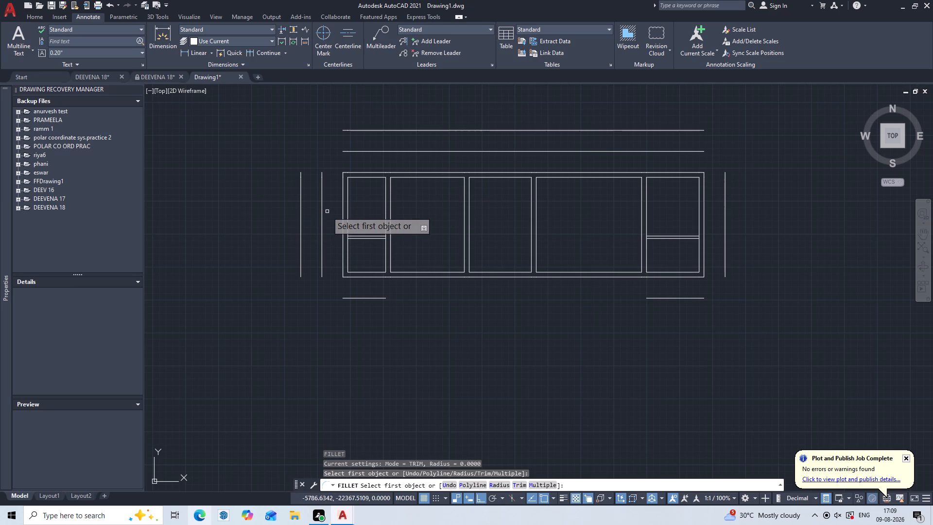
{"action": "left_click", "coordinate": [324, 191]}
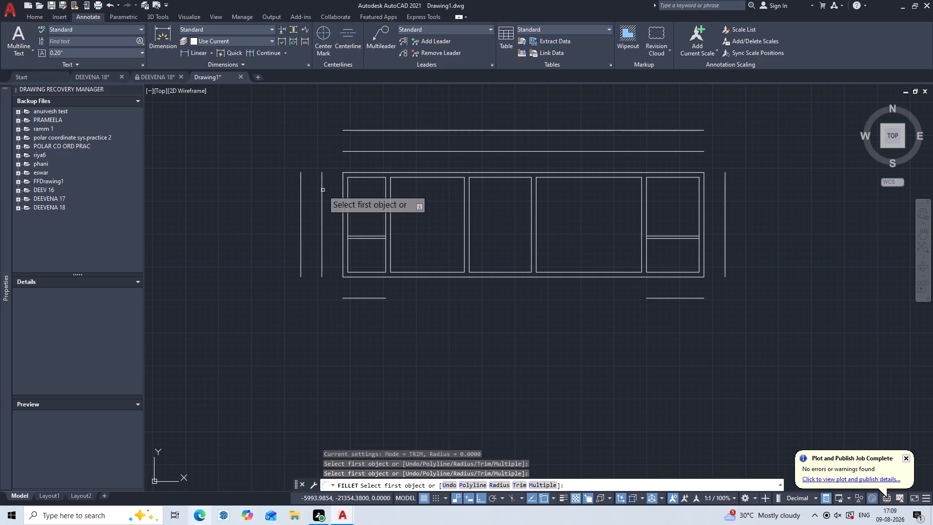
{"action": "left_click", "coordinate": [323, 190]}
{"action": "left_click", "coordinate": [359, 152]}
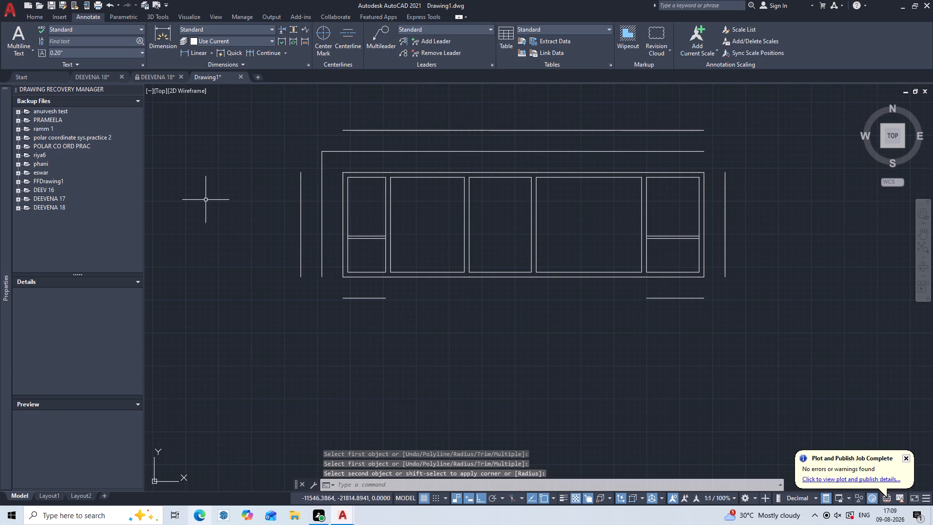
{"action": "key", "text": "Escape"}
{"action": "key", "text": "Escape"}
{"action": "key", "text": "Escape"}
{"action": "key", "text": "Escape"}
{"action": "key", "text": "Escape"}
{"action": "key", "text": "Escape"}
{"action": "key", "text": "Escape"}
{"action": "key", "text": "Escape"}
{"action": "key", "text": "Escape"}
{"action": "key", "text": "Escape"}
{"action": "key", "text": "Escape"}
{"action": "key", "text": "Escape"}
{"action": "key", "text": "Escape"}
{"action": "key", "text": "Escape"}
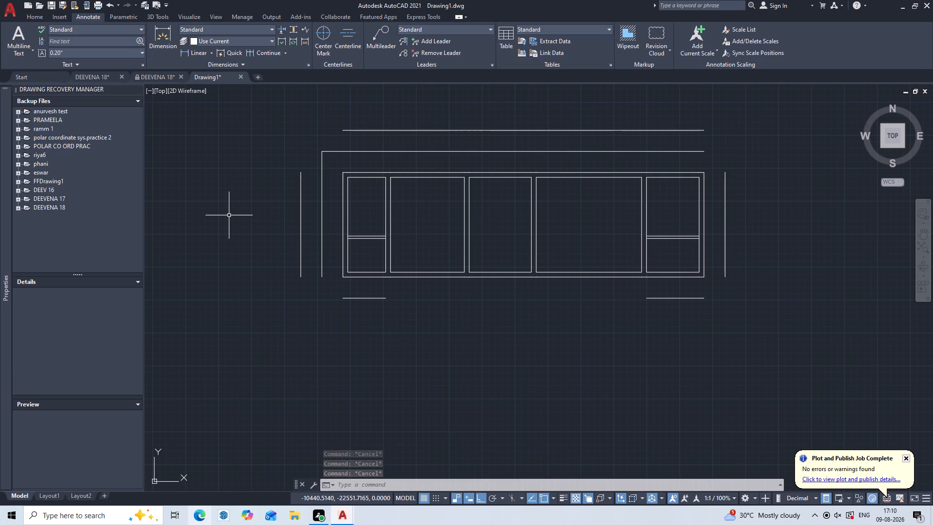
Fillet the outer west offset line with the outer north offset line to form a sharp northwest corner.
{"action": "key", "text": "f"}
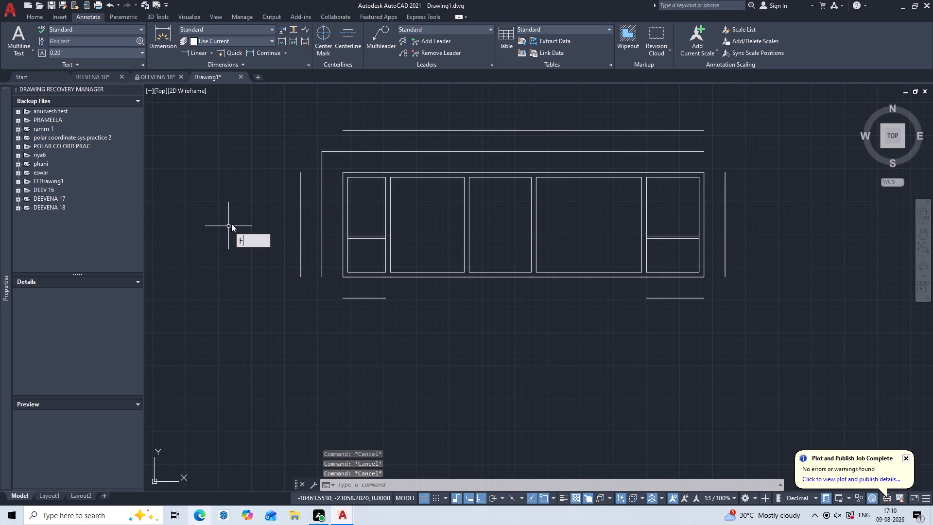
{"action": "key", "text": "Return"}
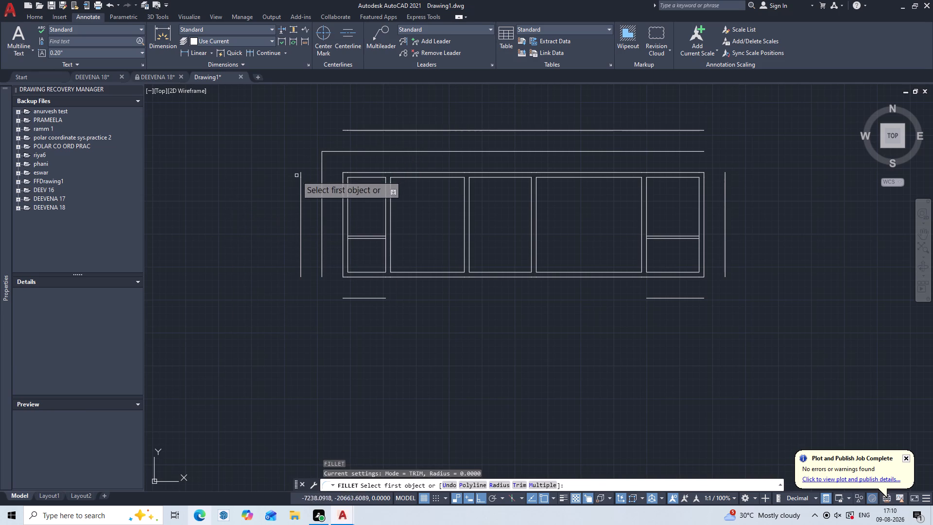
{"action": "double_click", "coordinate": [299, 173]}
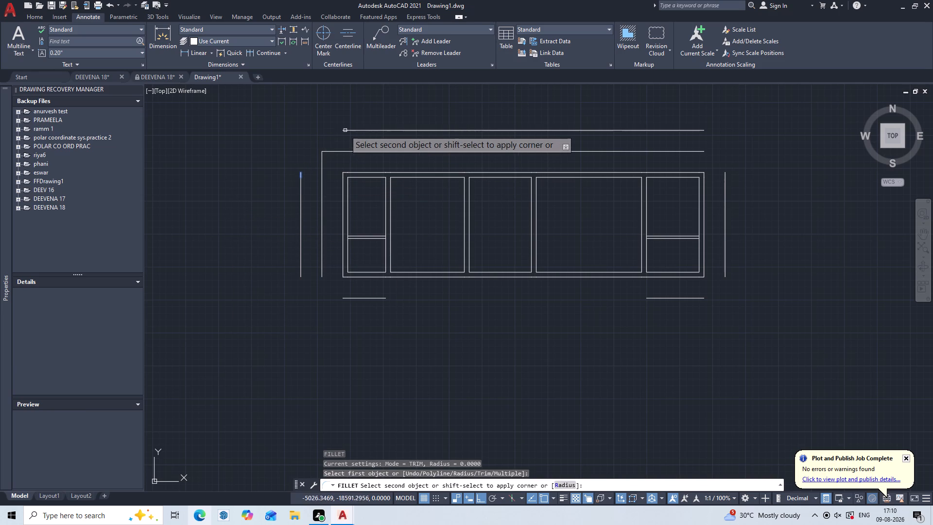
{"action": "left_click", "coordinate": [342, 132]}
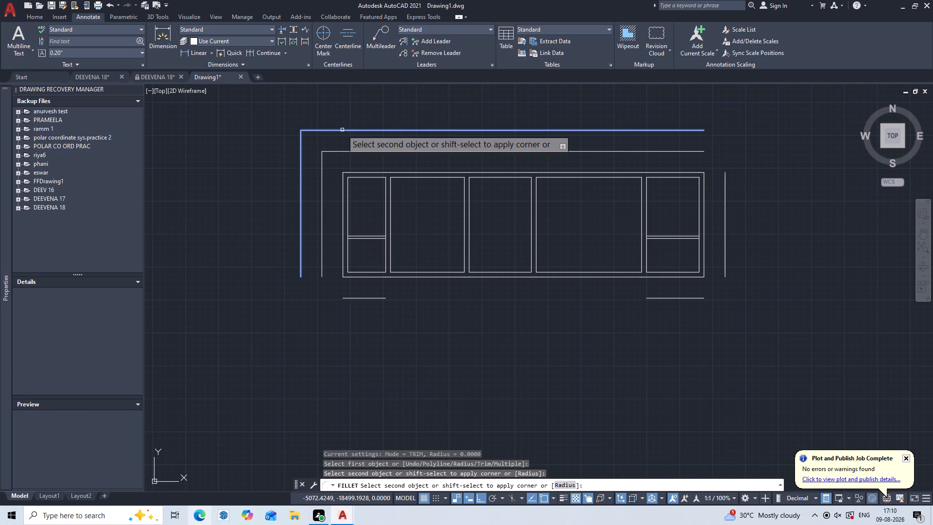
{"action": "left_click", "coordinate": [342, 130]}
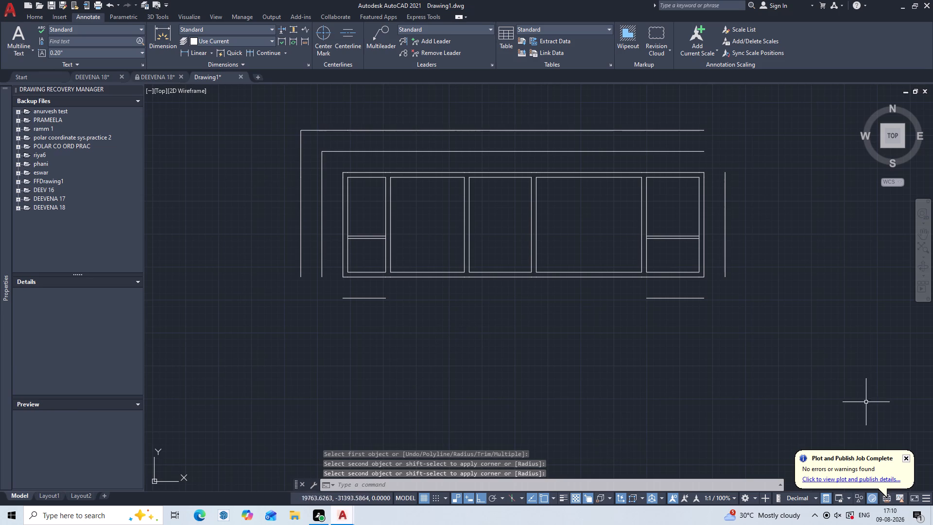
Draw a vertical line about 1000 mm long from the inner north offset line's east end to the outer wall's northeast corner.
{"action": "middle_click_drag", "start_coordinate": [721, 194], "coordinate": [660, 237]}
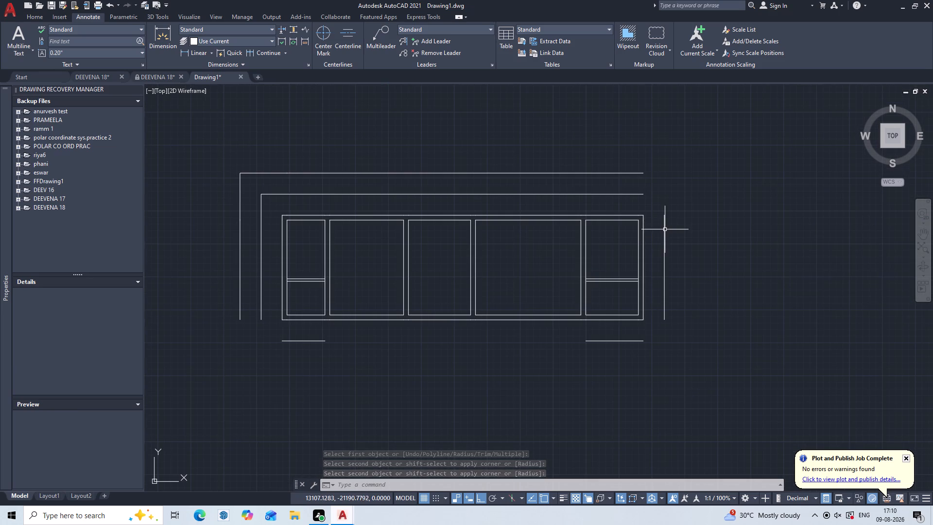
{"action": "scroll", "coordinate": [648, 226], "scroll_direction": "up", "scroll_amount": 2}
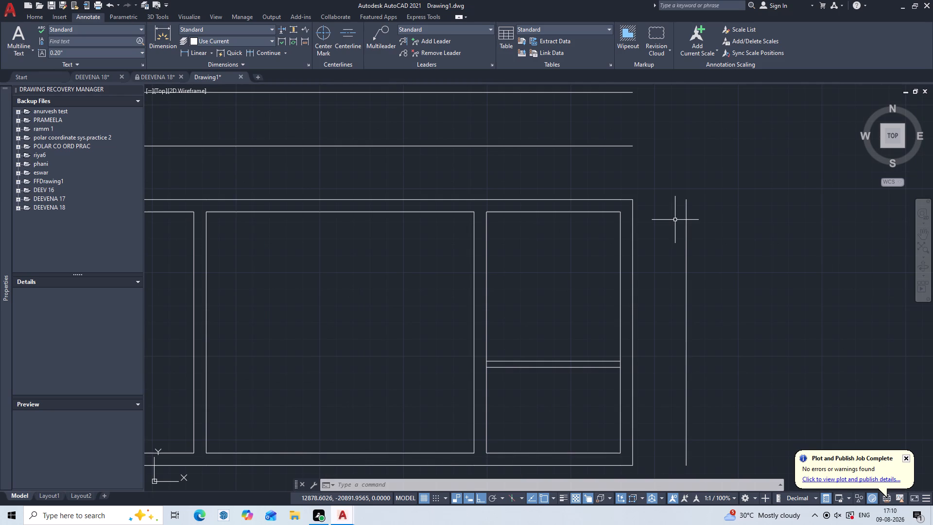
{"action": "key", "text": "l"}
{"action": "key", "text": "Return"}
{"action": "left_click", "coordinate": [630, 148]}
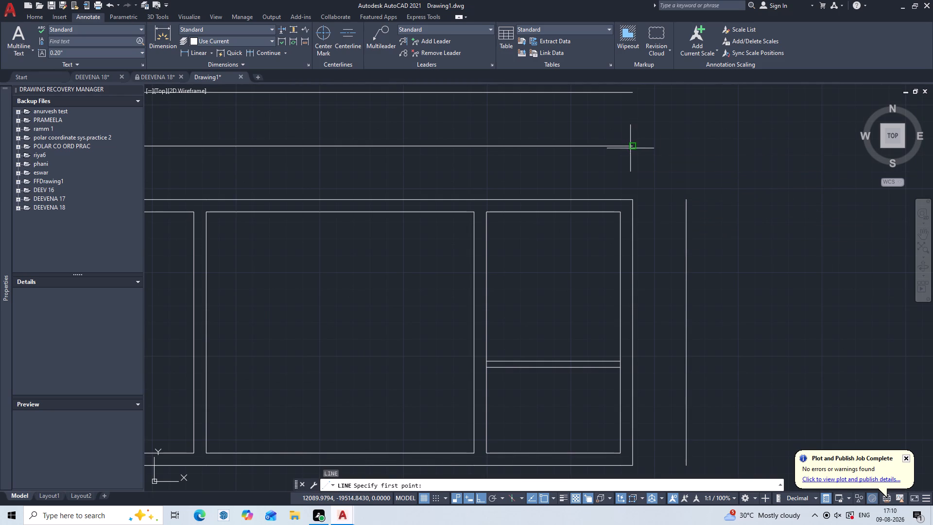
{"action": "left_click", "coordinate": [632, 201]}
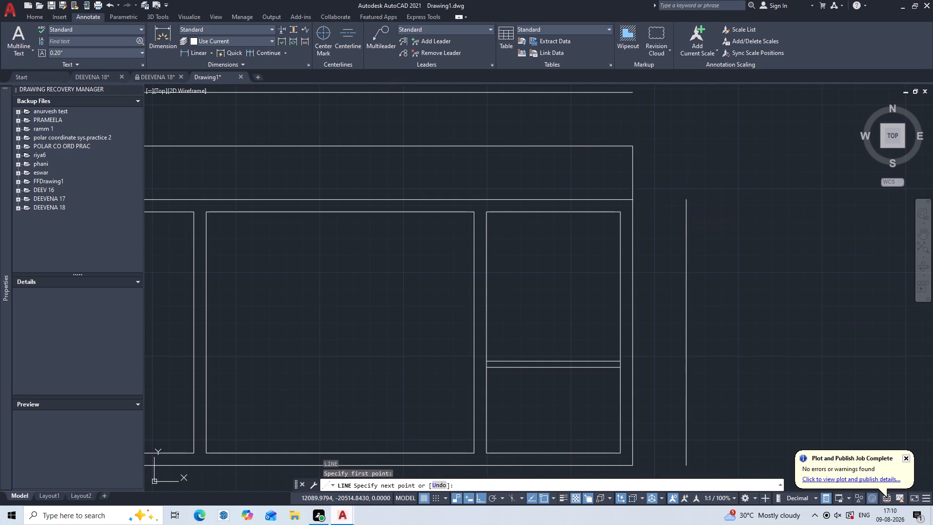
{"action": "key", "text": "Return"}
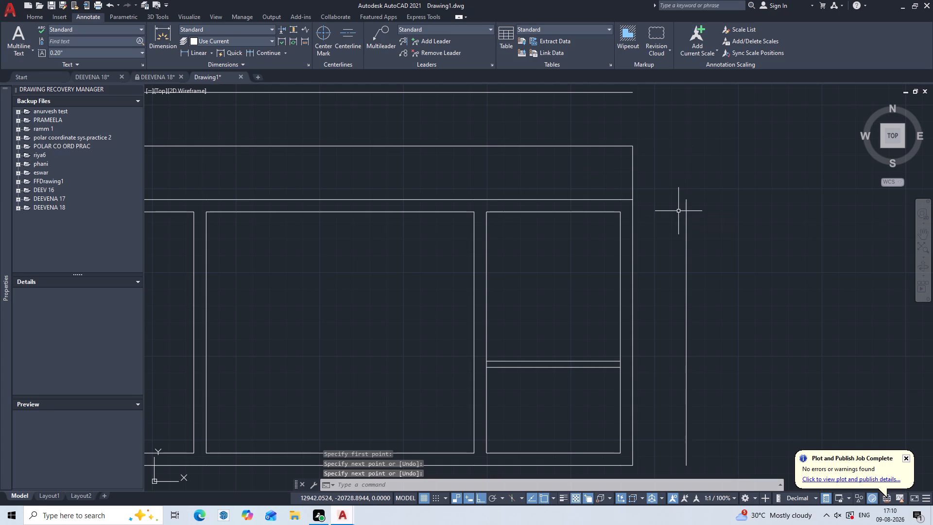
Fillet the outer north offset line with the east offset line to form a sharp northeast corner.
{"action": "key", "text": "f"}
{"action": "key", "text": "Return"}
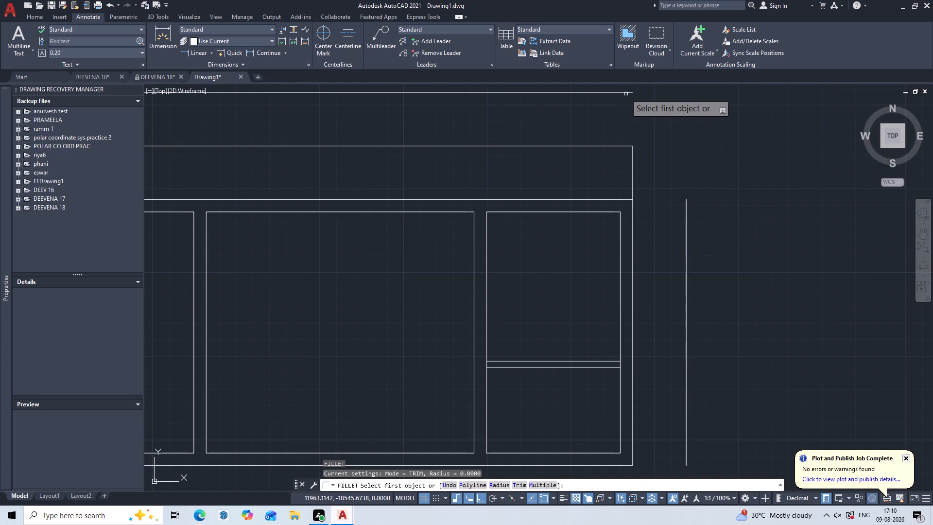
{"action": "left_click", "coordinate": [626, 93]}
{"action": "left_click", "coordinate": [686, 222]}
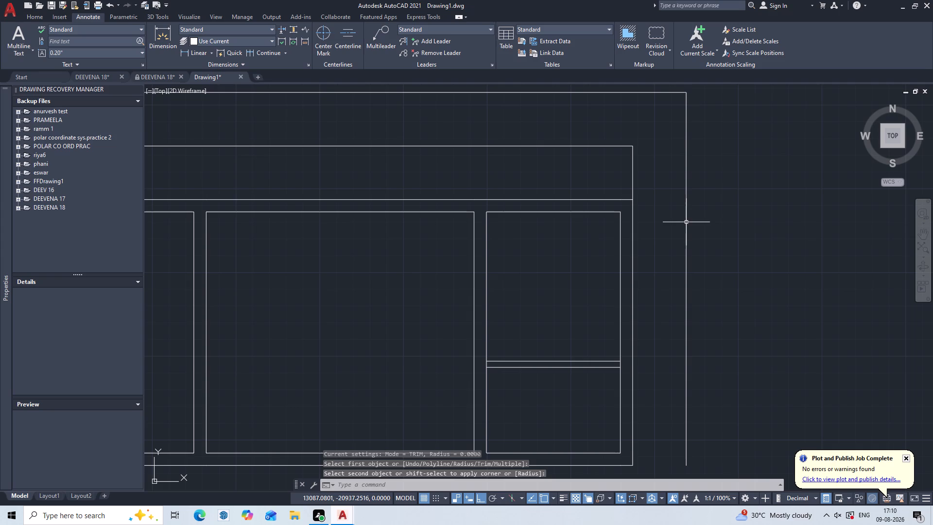
Fillet the east offset line with the offset line south of the easternmost room to form a sharp southeast corner.
{"action": "scroll", "coordinate": [654, 236], "scroll_direction": "down", "scroll_amount": 3}
{"action": "middle_click_drag", "start_coordinate": [654, 236], "coordinate": [672, 167]}
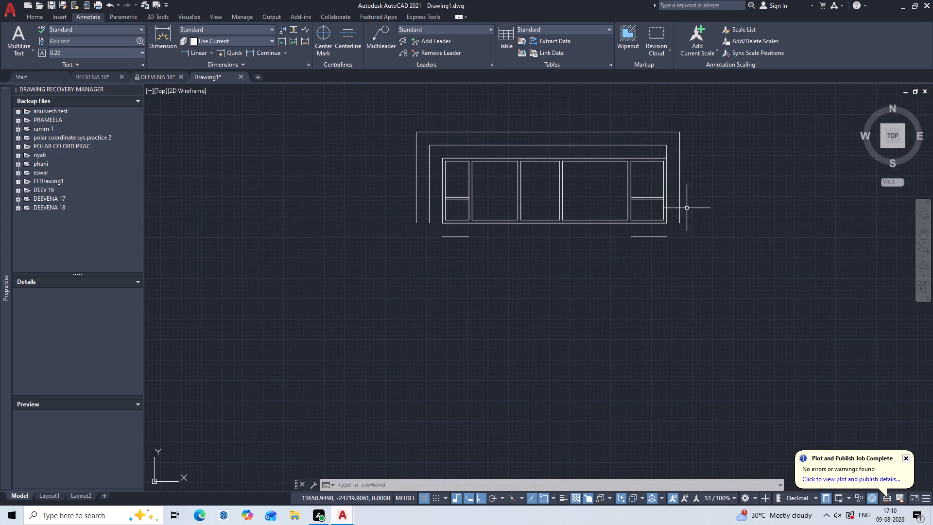
{"action": "scroll", "coordinate": [664, 241], "scroll_direction": "up", "scroll_amount": 2}
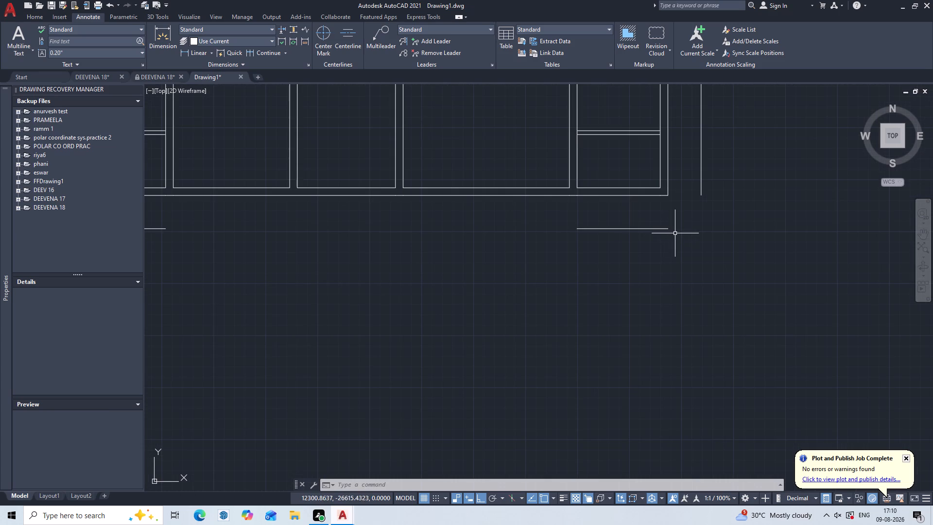
{"action": "key", "text": "f"}
{"action": "key", "text": "Return"}
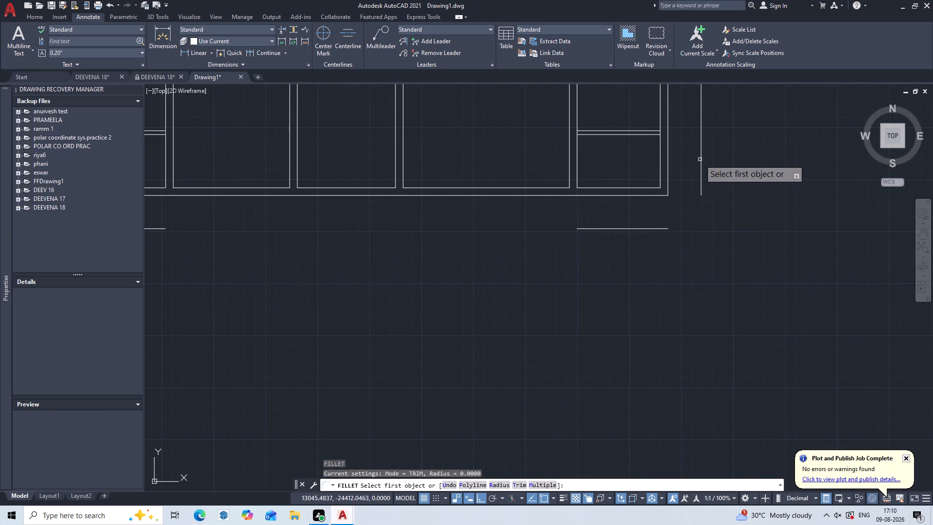
{"action": "left_click", "coordinate": [700, 159]}
{"action": "left_click", "coordinate": [703, 158]}
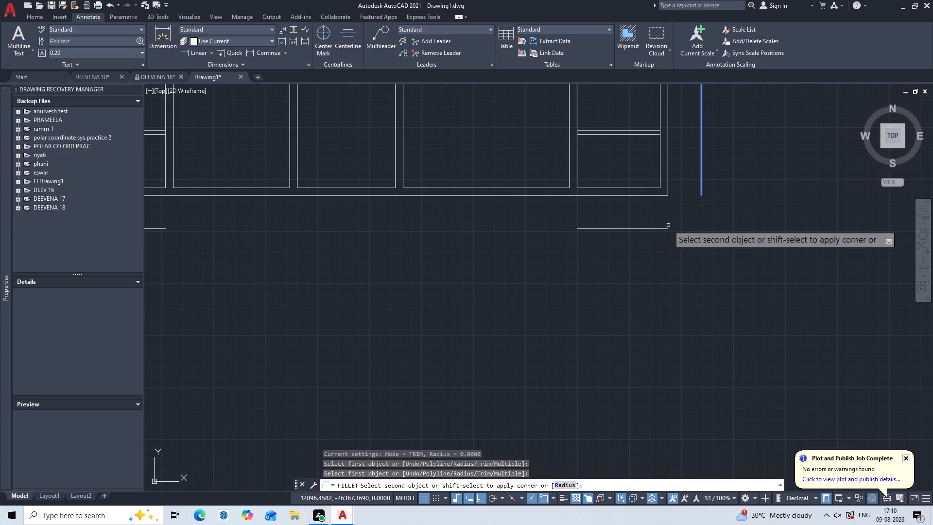
{"action": "left_click", "coordinate": [665, 228]}
{"action": "key", "text": "Return"}
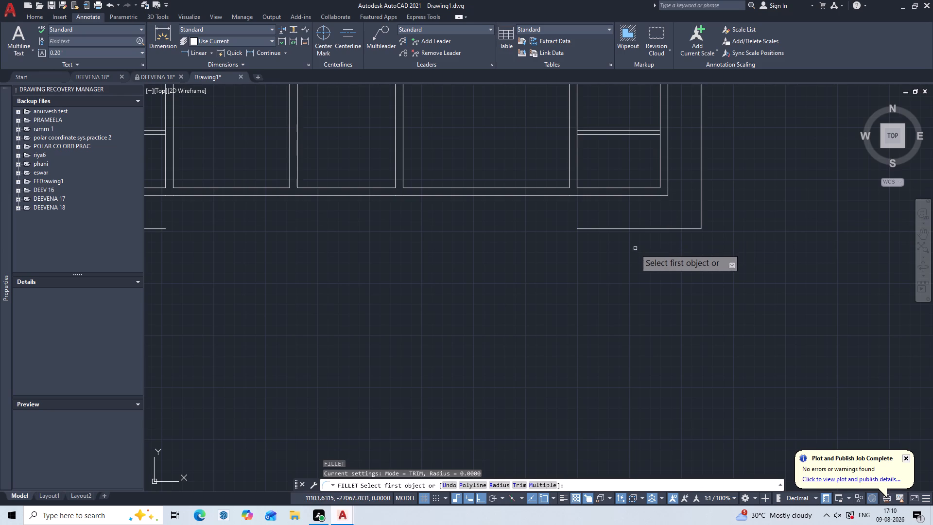
{"action": "key", "text": "Escape"}
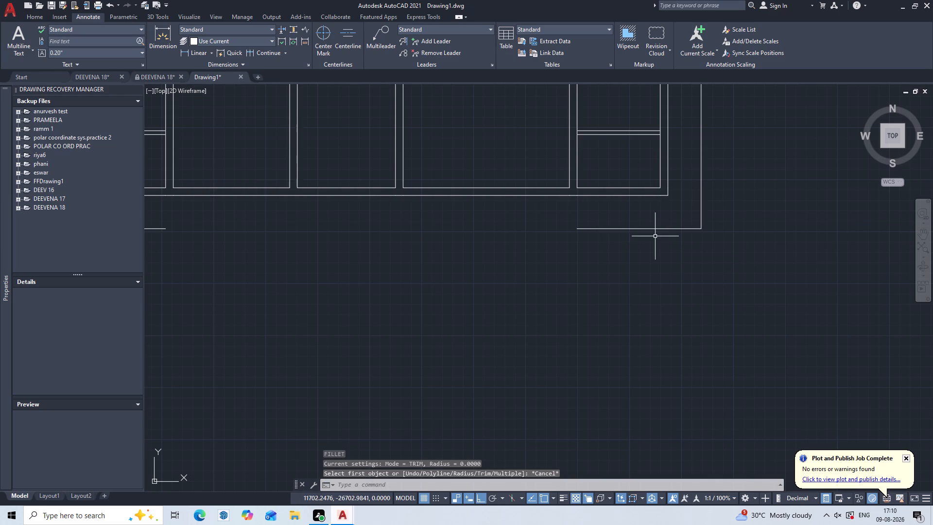
Draw a diagonal line from the outer wall's southeast corner to the southeast corner of the surrounding offset lines.
{"action": "key", "text": "l"}
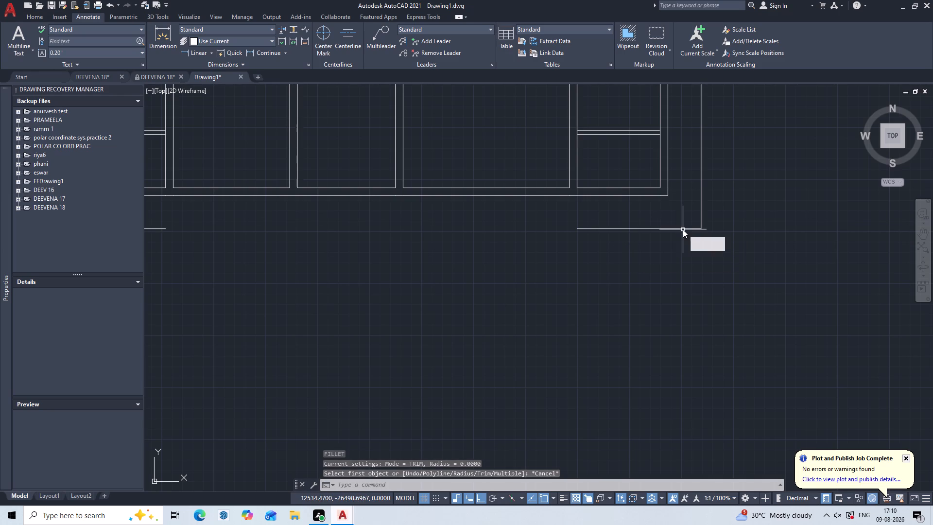
{"action": "key", "text": "Return"}
{"action": "left_click", "coordinate": [669, 194]}
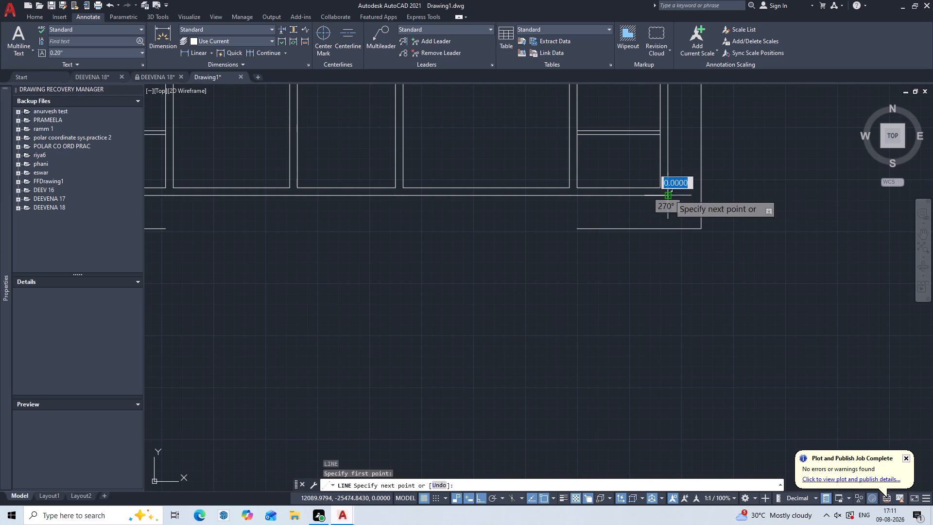
{"action": "left_click", "coordinate": [705, 233]}
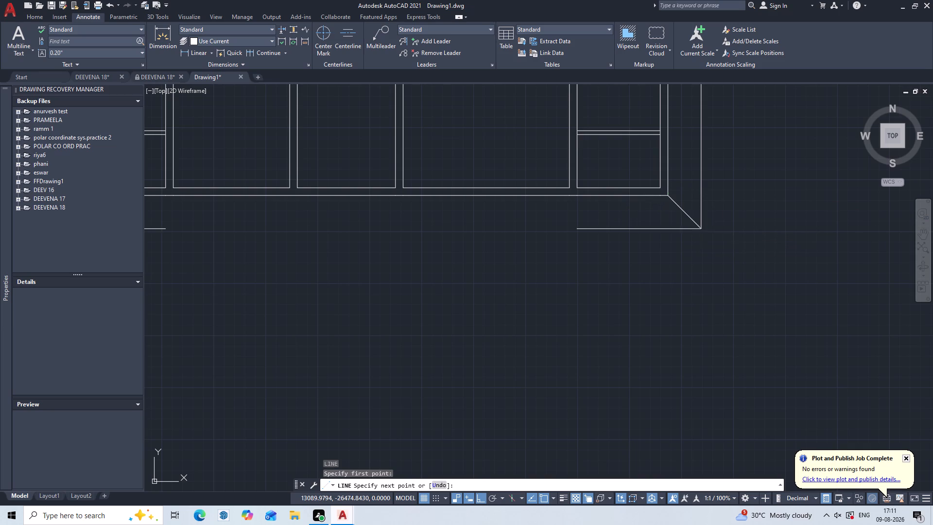
{"action": "key", "text": "Return"}
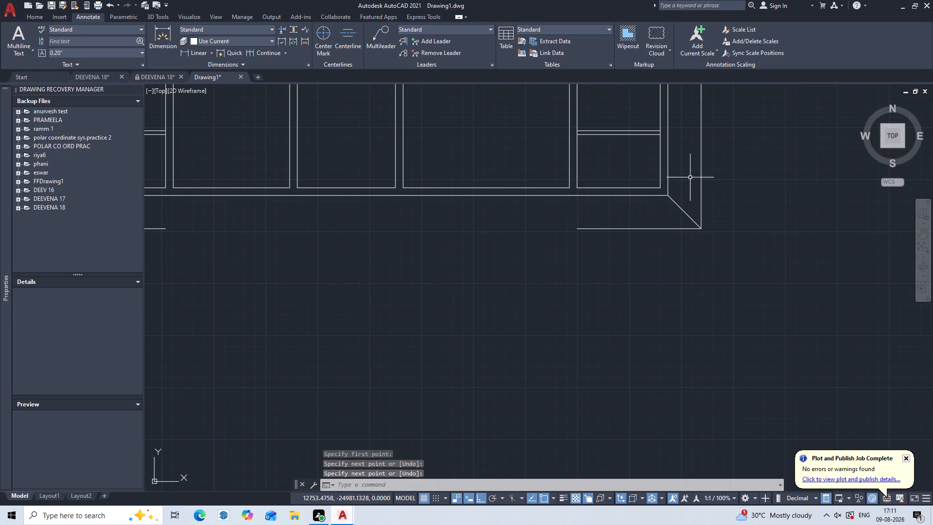
Draw a diagonal line from the inner north offset line's east end to the northeast corner of the surrounding offset lines.
{"action": "middle_click_drag", "start_coordinate": [688, 184], "coordinate": [622, 381]}
{"action": "key", "text": "Return"}
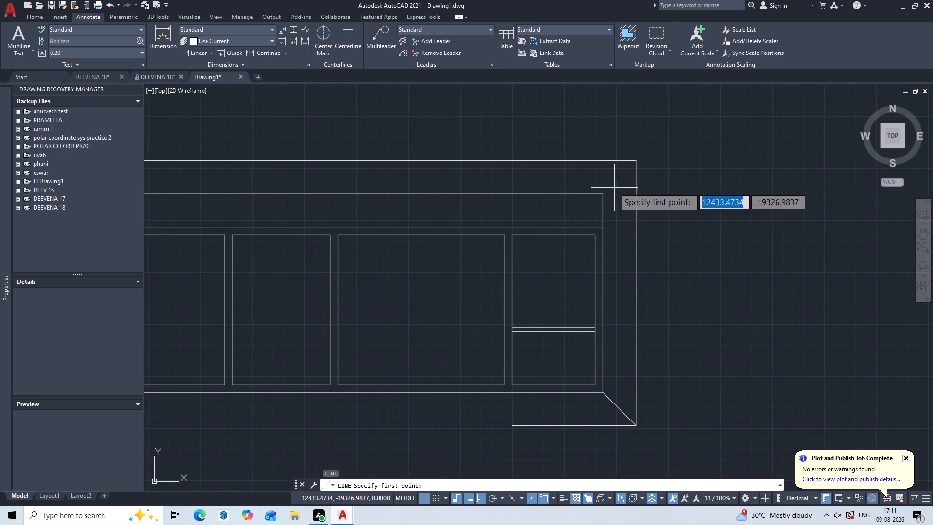
{"action": "left_click", "coordinate": [602, 192]}
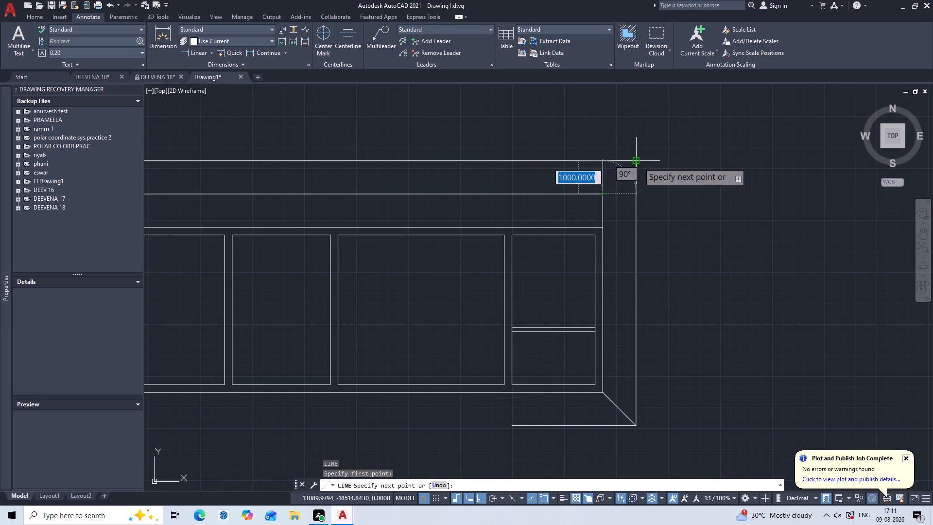
{"action": "left_click", "coordinate": [639, 162]}
{"action": "key", "text": "Return"}
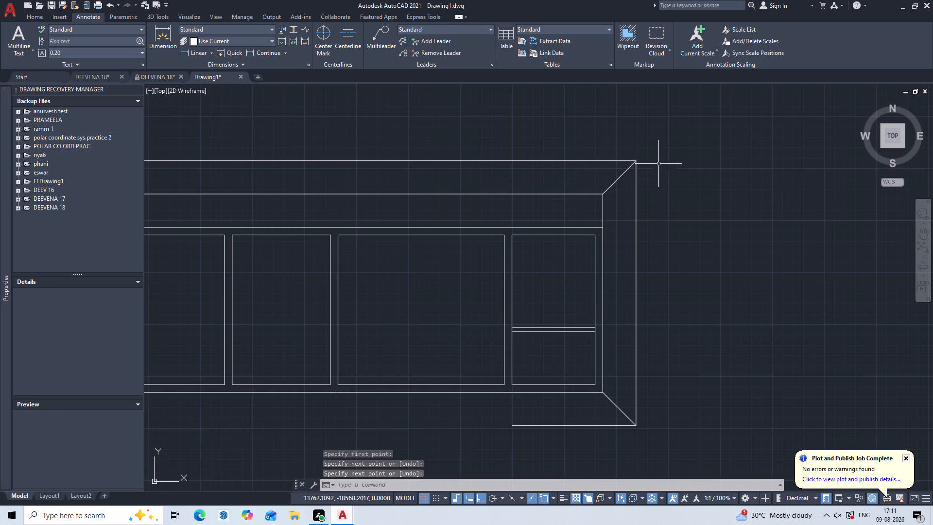
Draw a horizontal line about 1000 mm long from the inner west offset line's south end to the outer wall's southwest corner.
{"action": "scroll", "coordinate": [658, 166], "scroll_direction": "down", "scroll_amount": 1}
{"action": "middle_click_drag", "start_coordinate": [658, 188], "coordinate": [655, 144]}
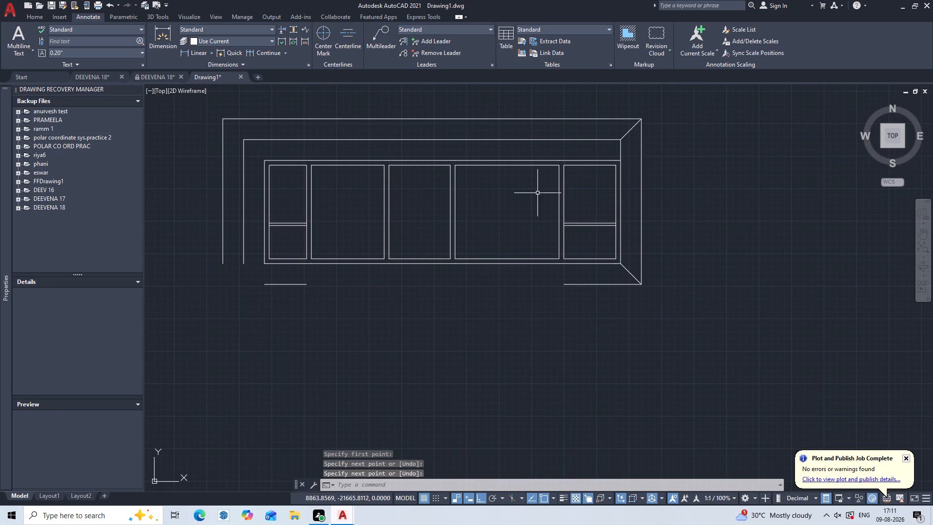
{"action": "middle_click_drag", "start_coordinate": [487, 195], "coordinate": [686, 182]}
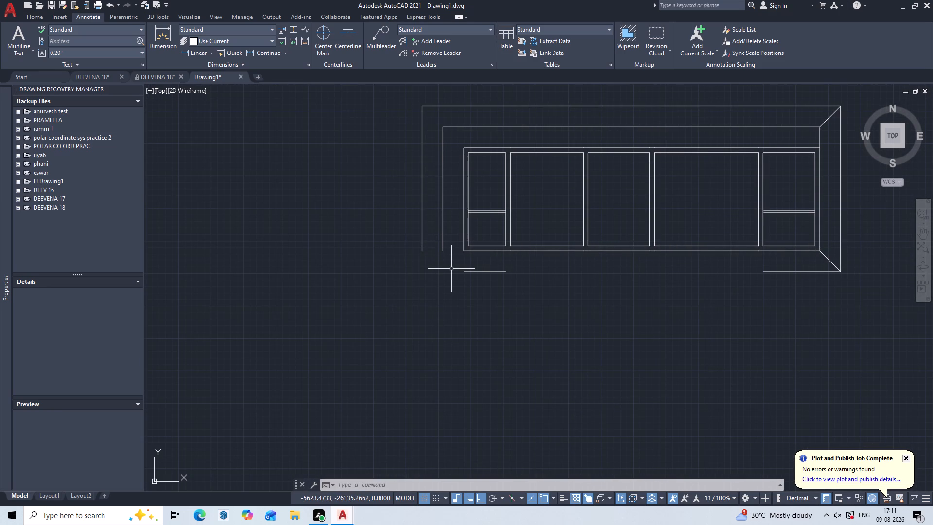
{"action": "key", "text": "l"}
{"action": "key", "text": "Return"}
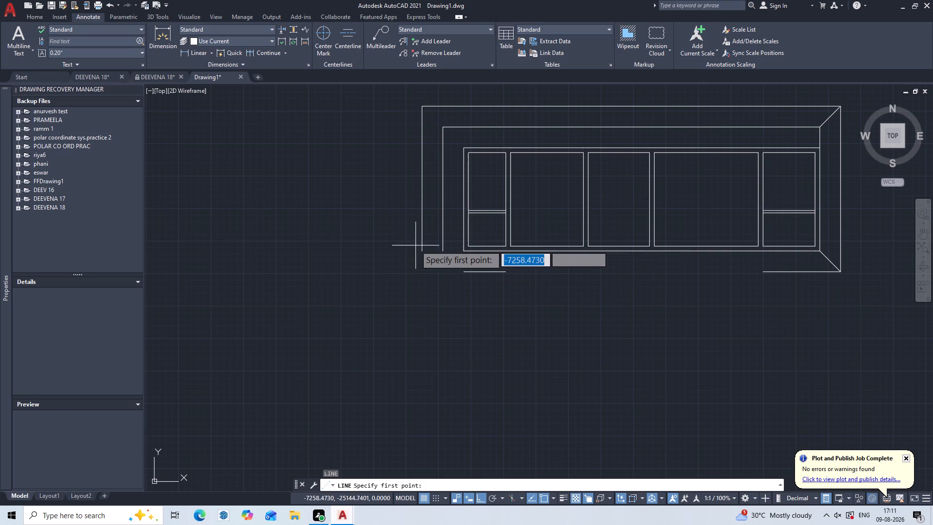
{"action": "scroll", "coordinate": [441, 250], "scroll_direction": "up", "scroll_amount": 2}
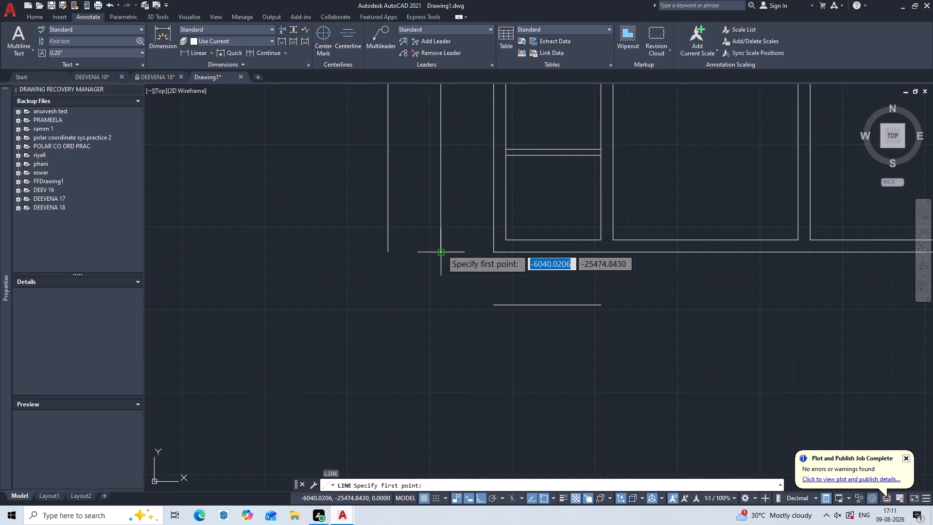
{"action": "left_click", "coordinate": [443, 251]}
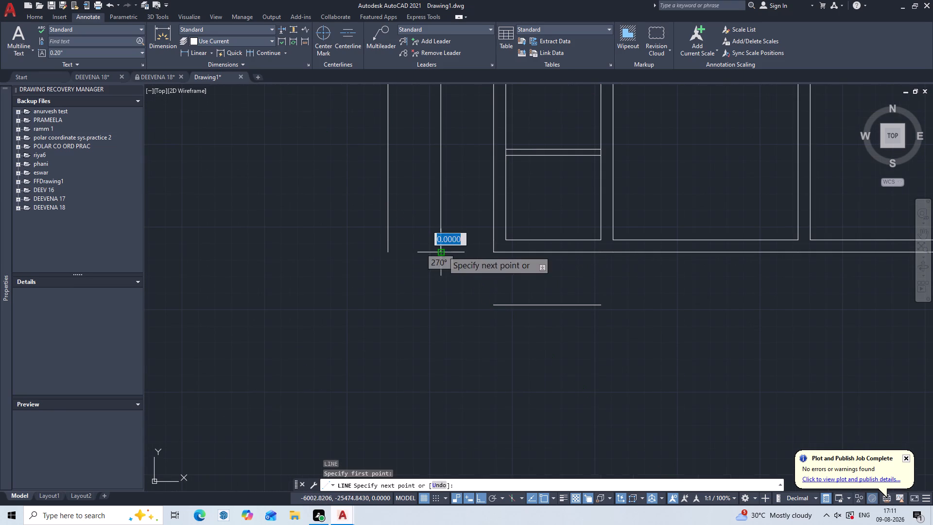
{"action": "left_click", "coordinate": [493, 251]}
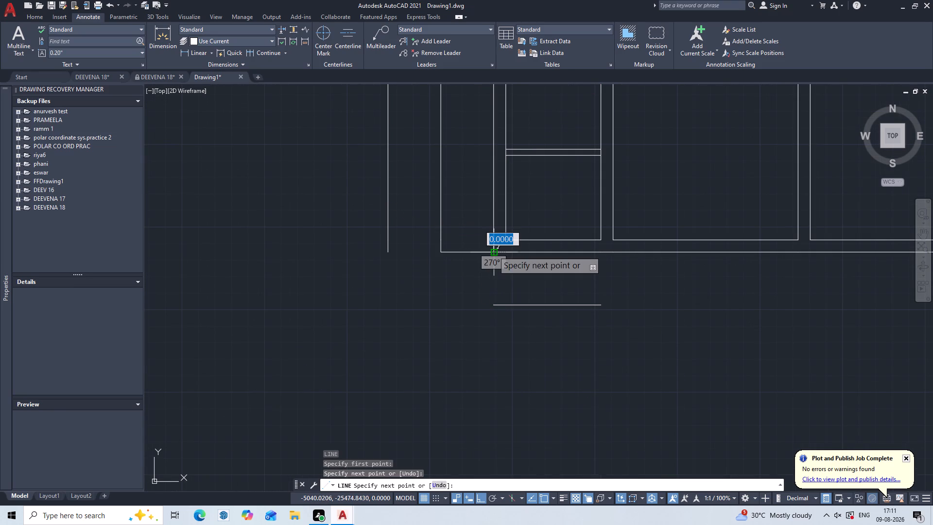
{"action": "key", "text": "Return"}
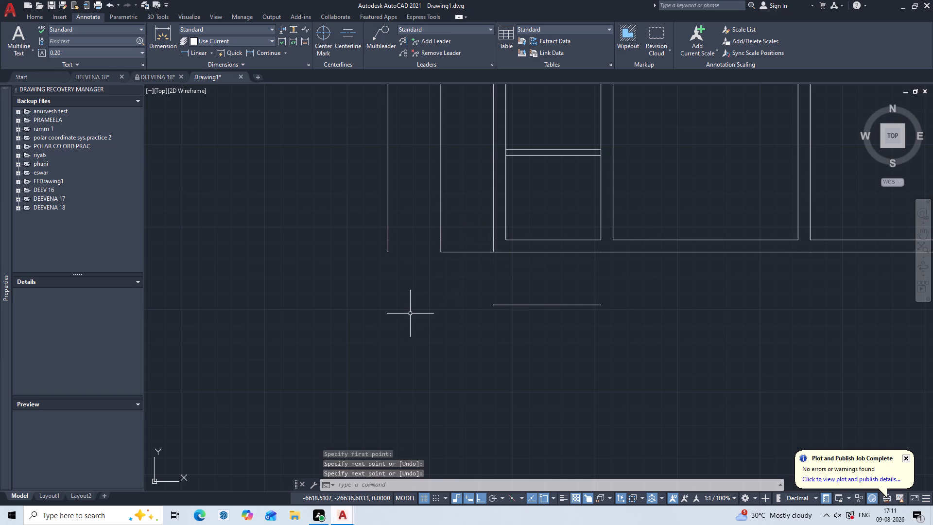
Fillet the outer west offset line with the offset line south of the westernmost room to form a sharp southwest corner.
{"action": "key", "text": "f"}
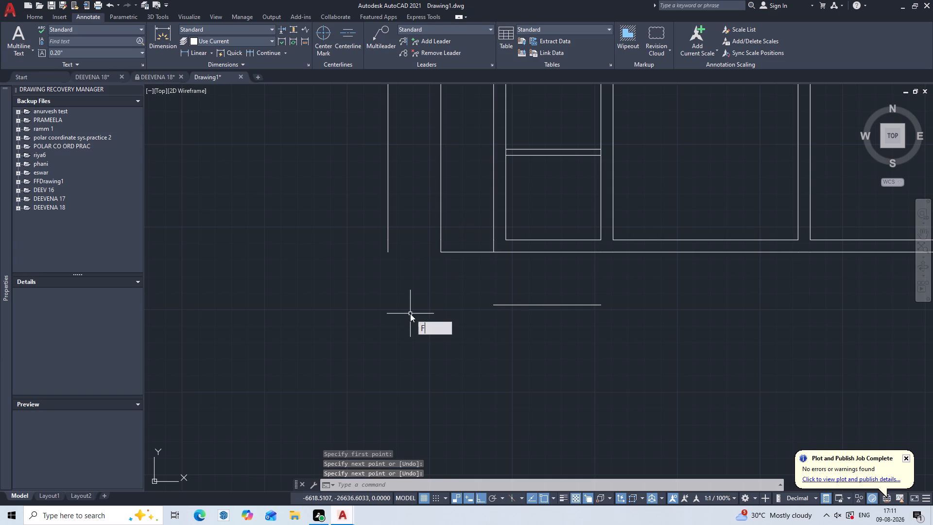
{"action": "key", "text": "Return"}
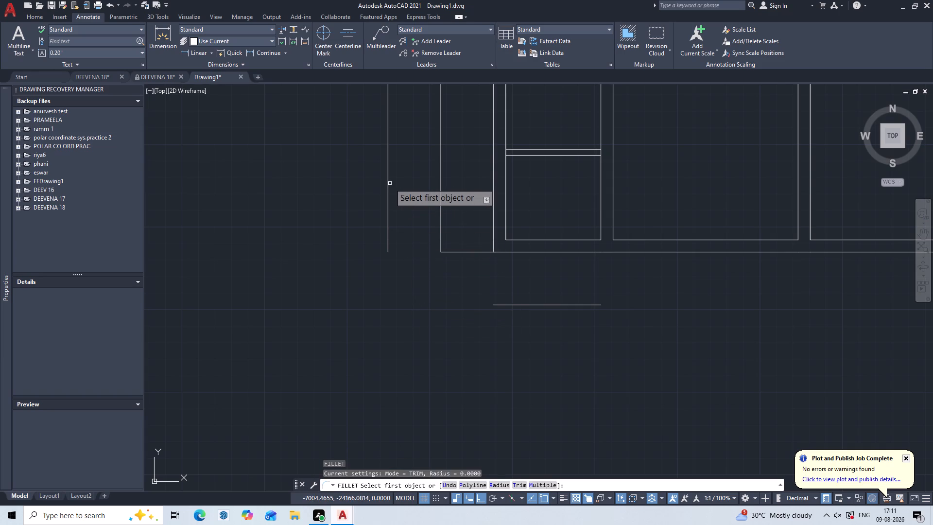
{"action": "left_click", "coordinate": [391, 183]}
{"action": "left_click", "coordinate": [389, 184]}
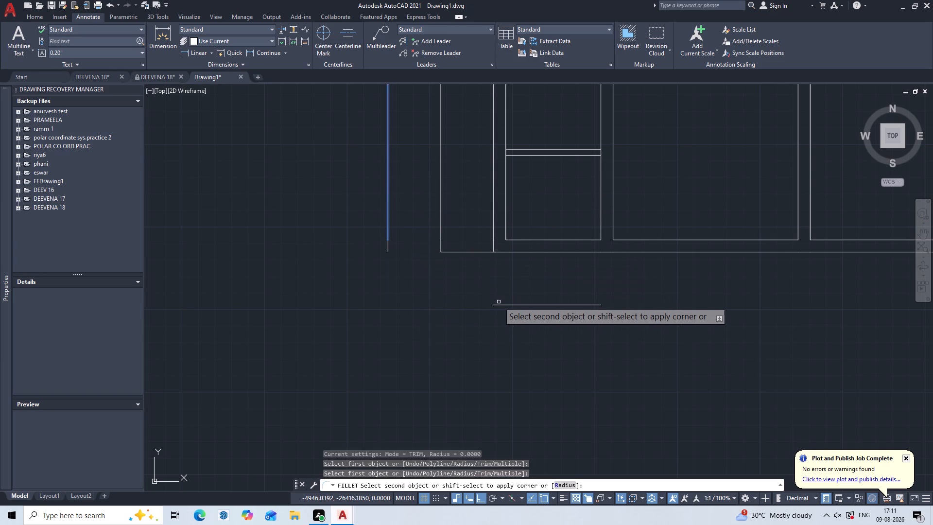
{"action": "double_click", "coordinate": [499, 305]}
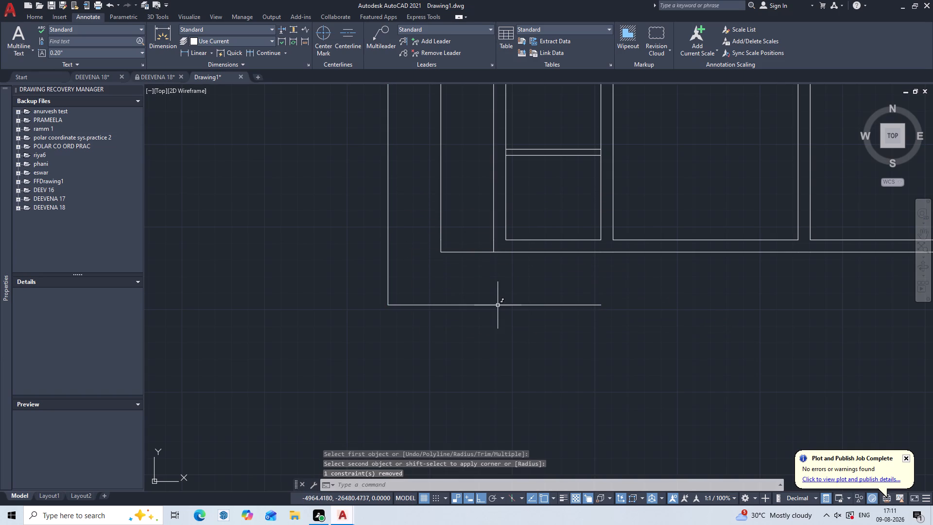
Draw a diagonal line from the inner west offset line's south end to the southwest corner of the surrounding offset lines.
{"action": "key", "text": "l"}
{"action": "key", "text": "Return"}
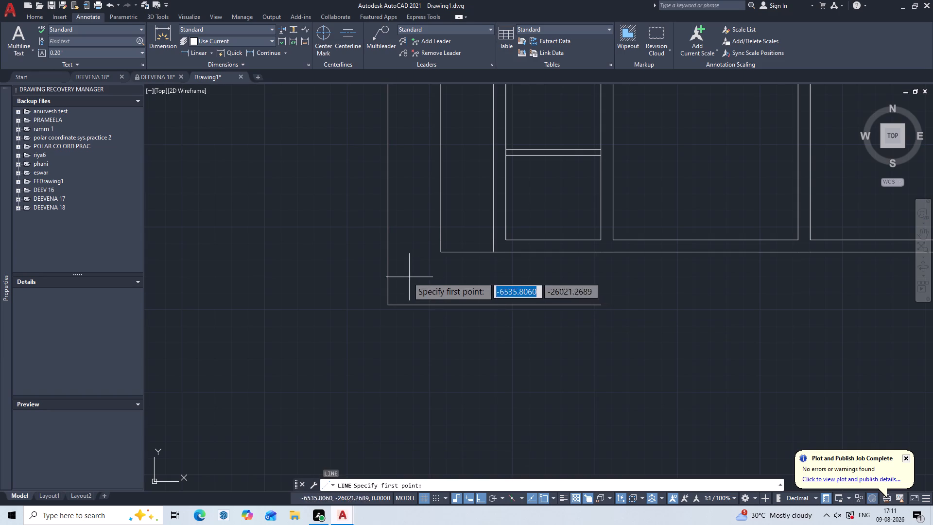
{"action": "left_click", "coordinate": [443, 252]}
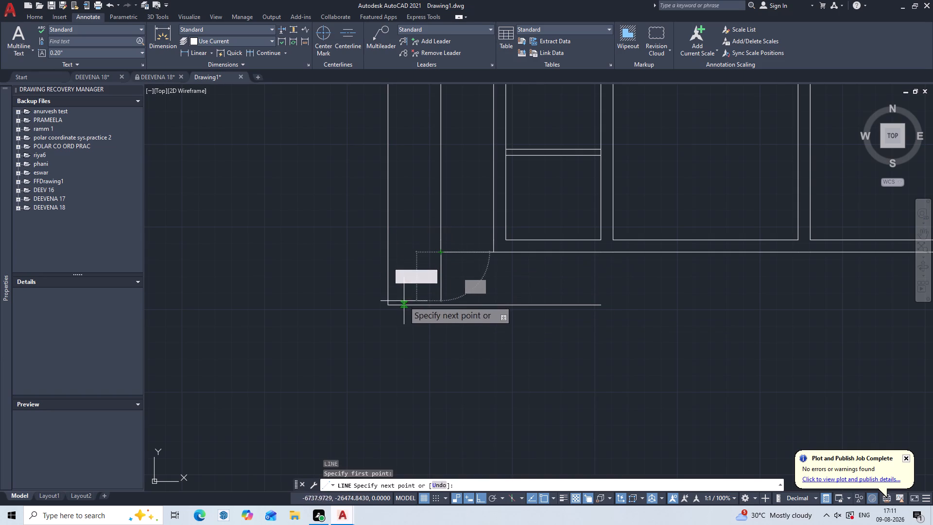
{"action": "left_click", "coordinate": [391, 302]}
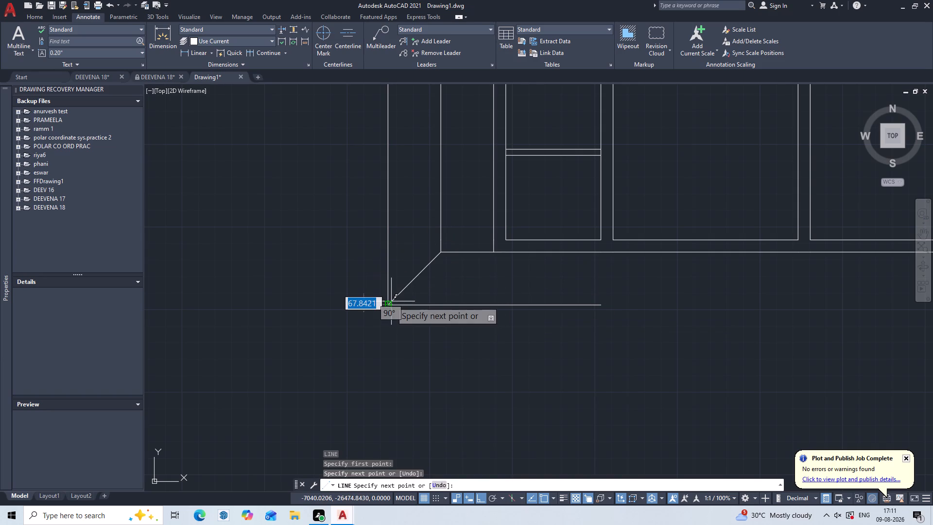
{"action": "key", "text": "Return"}
Draw a diagonal line from the northwest corner of the surrounding offset lines to the inner offset lines' northwest corner.
{"action": "scroll", "coordinate": [410, 242], "scroll_direction": "down", "scroll_amount": 1}
{"action": "middle_click_drag", "start_coordinate": [412, 244], "coordinate": [397, 398]}
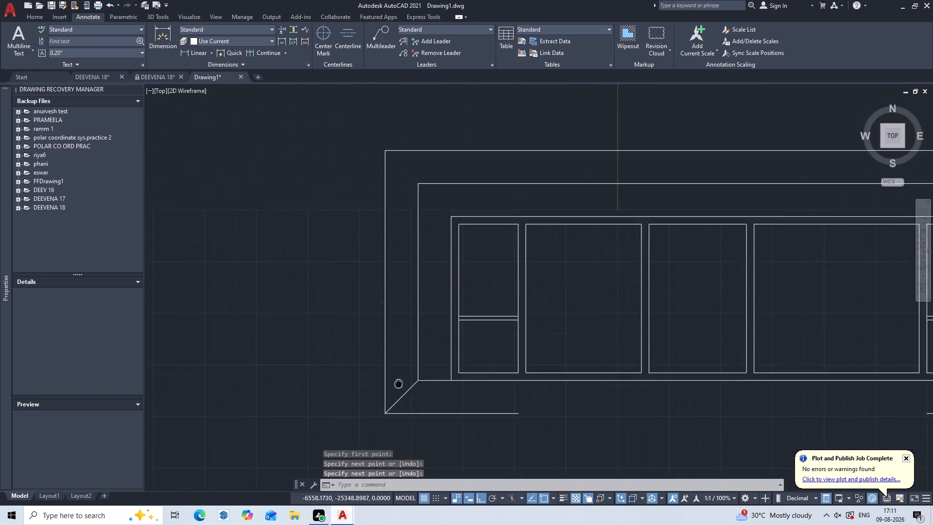
{"action": "middle_click_drag", "start_coordinate": [397, 398], "coordinate": [395, 407]}
{"action": "scroll", "coordinate": [386, 370], "scroll_direction": "up", "scroll_amount": 1}
{"action": "middle_click_drag", "start_coordinate": [409, 325], "coordinate": [408, 366]}
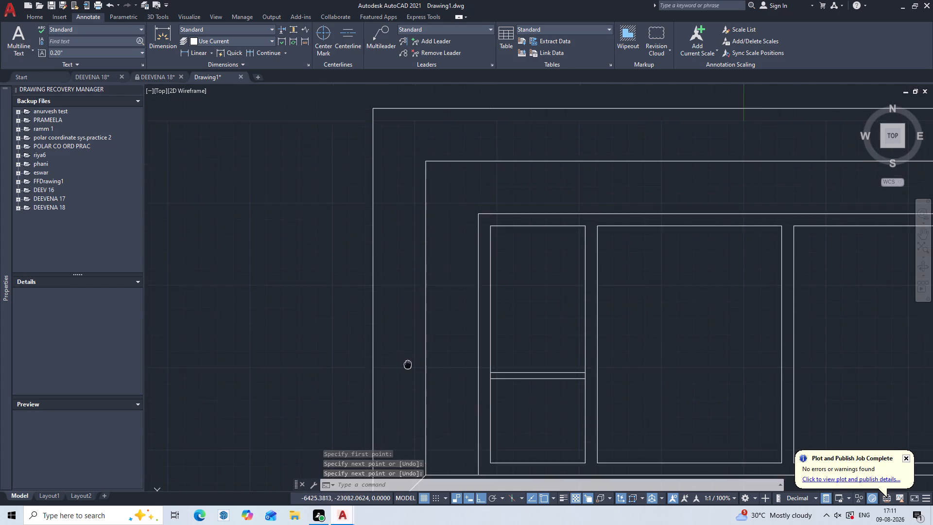
{"action": "middle_click_drag", "start_coordinate": [408, 366], "coordinate": [410, 392]}
{"action": "key", "text": "l"}
{"action": "key", "text": "Return"}
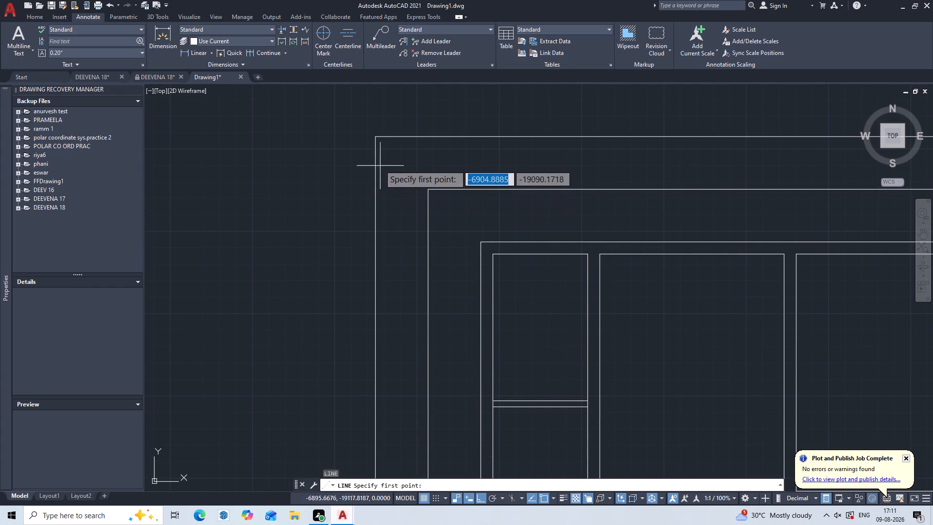
{"action": "left_click", "coordinate": [375, 137]}
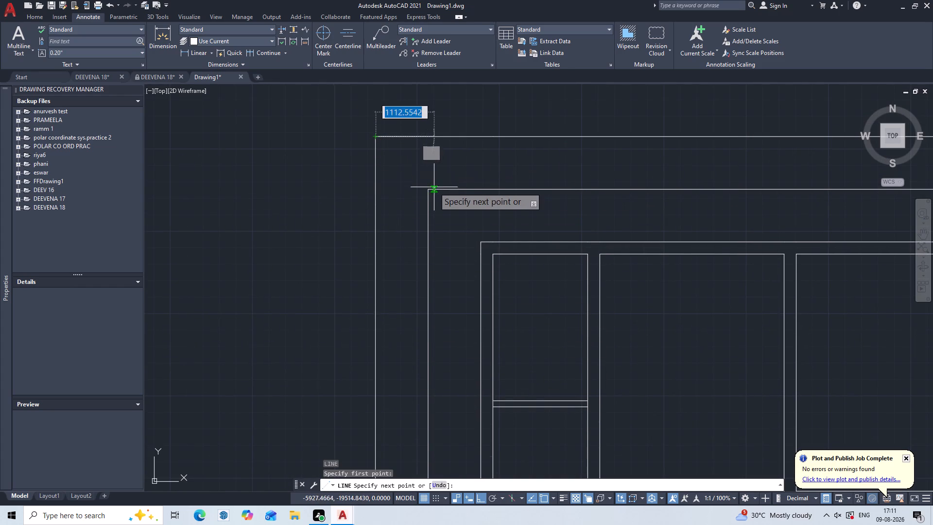
{"action": "left_click", "coordinate": [428, 190]}
{"action": "key", "text": "Return"}
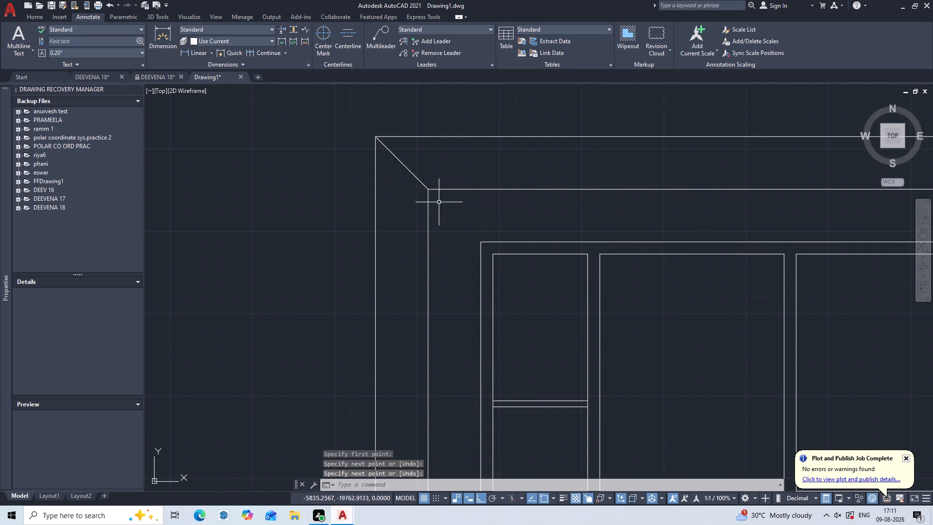
Extend the offset line south of the westernmost room eastward across the gap along the plan's south side.
{"action": "scroll", "coordinate": [485, 237], "scroll_direction": "down", "scroll_amount": 2}
{"action": "middle_click_drag", "start_coordinate": [477, 236], "coordinate": [349, 184]}
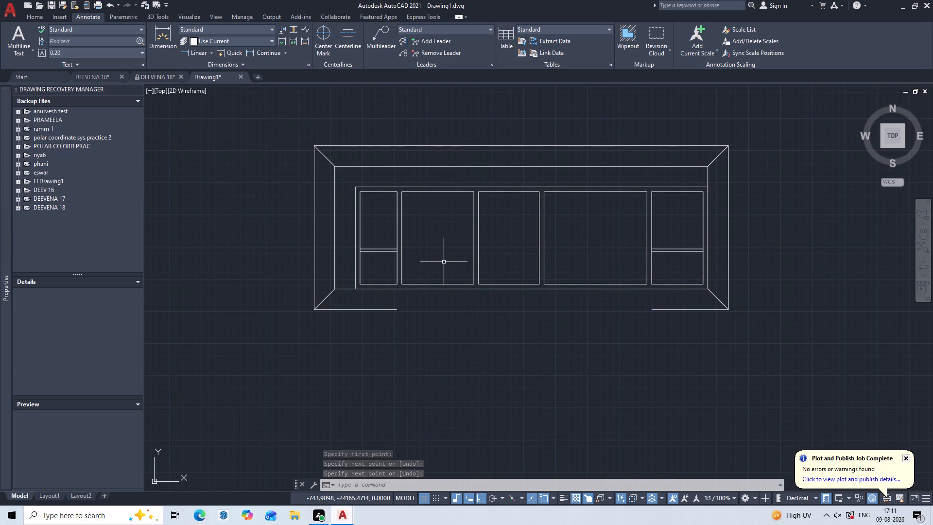
{"action": "middle_click_drag", "start_coordinate": [467, 264], "coordinate": [467, 211]}
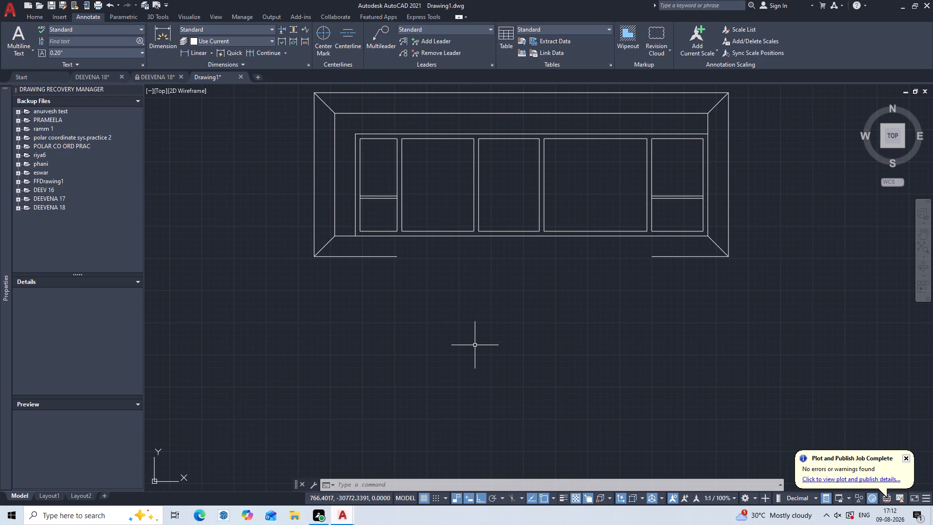
{"action": "middle_click_drag", "start_coordinate": [475, 345], "coordinate": [479, 262]}
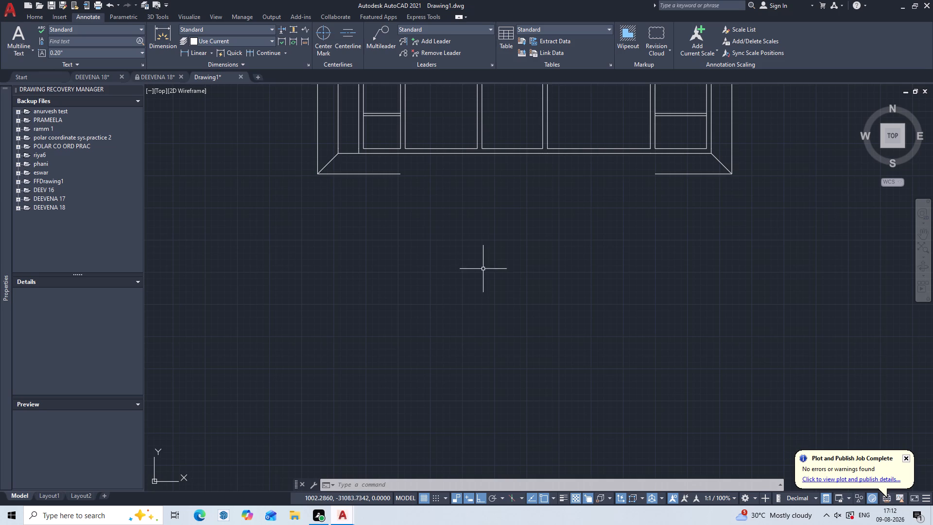
{"action": "type", "text": "EX"}
{"action": "key", "text": "Return"}
{"action": "left_click", "coordinate": [382, 162]}
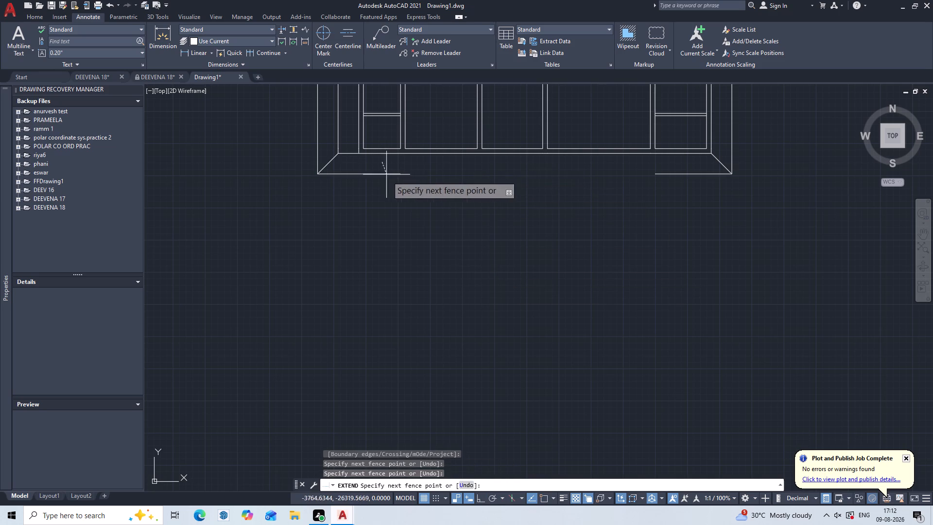
{"action": "double_click", "coordinate": [398, 214]}
{"action": "key", "text": "Escape"}
{"action": "key", "text": "Escape"}
{"action": "key", "text": "Escape"}
{"action": "key", "text": "Escape"}
{"action": "key", "text": "Escape"}
{"action": "key", "text": "Escape"}
{"action": "key", "text": "Escape"}
{"action": "key", "text": "Escape"}
{"action": "key", "text": "Escape"}
{"action": "key", "text": "Escape"}
{"action": "key", "text": "Escape"}
{"action": "key", "text": "Escape"}
{"action": "key", "text": "Escape"}
{"action": "key", "text": "Escape"}
{"action": "key", "text": "Escape"}
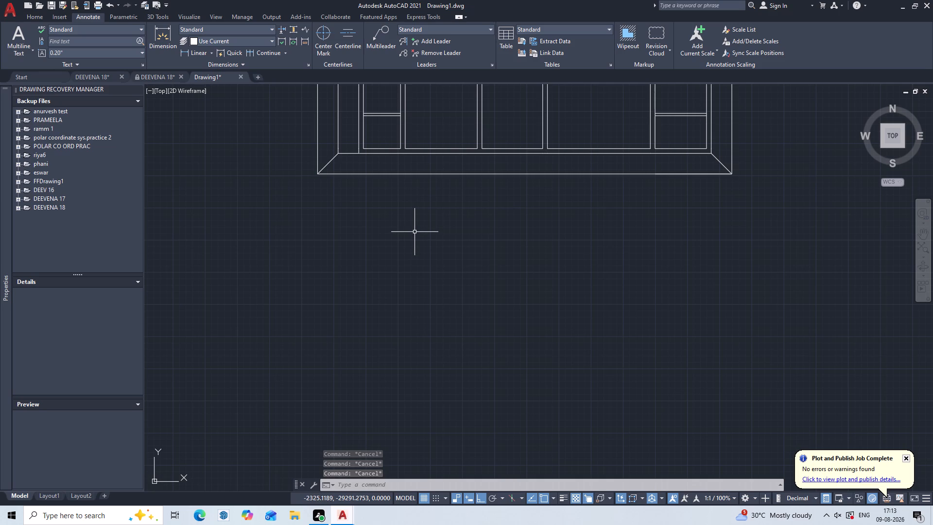
Offset the outer south wall lines of the third and second rooms from the west 4500 mm to the south.
{"action": "key", "text": "o"}
{"action": "key", "text": "Return"}
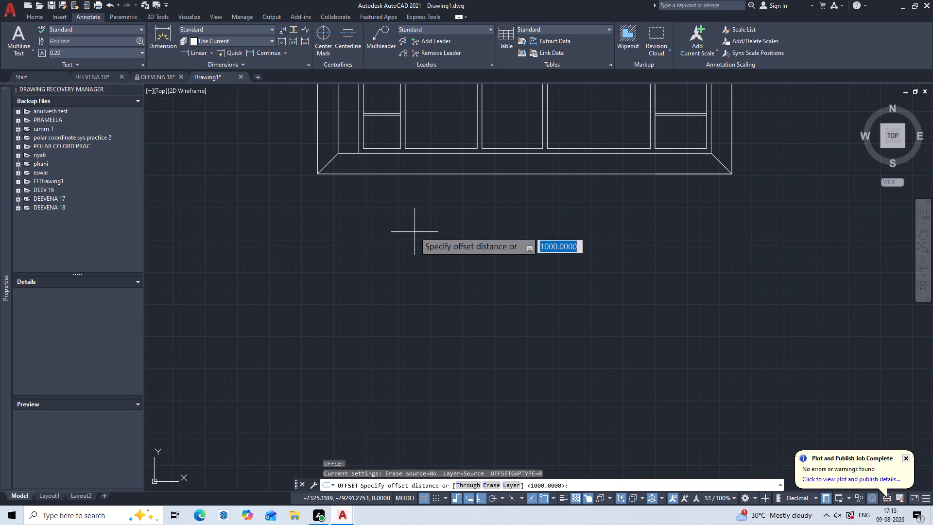
{"action": "type", "text": "4500"}
{"action": "key", "text": "Return"}
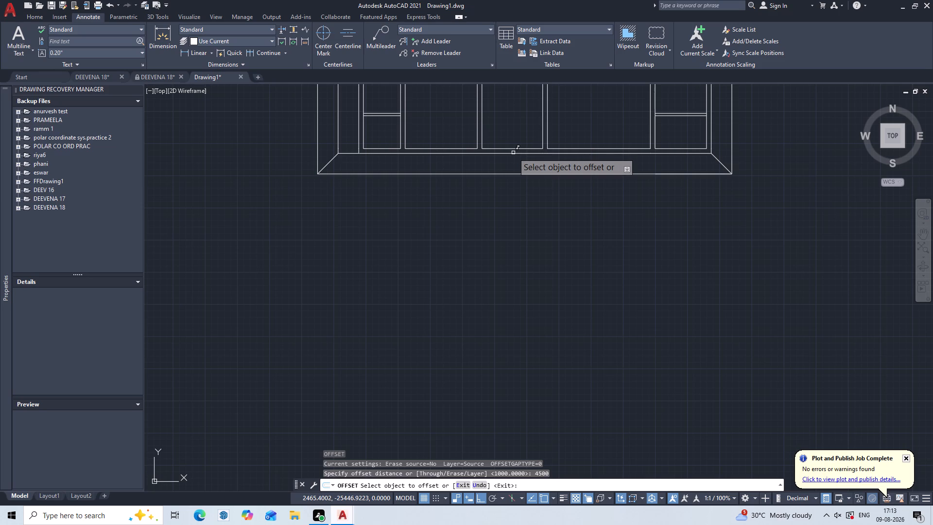
{"action": "left_click", "coordinate": [513, 153]}
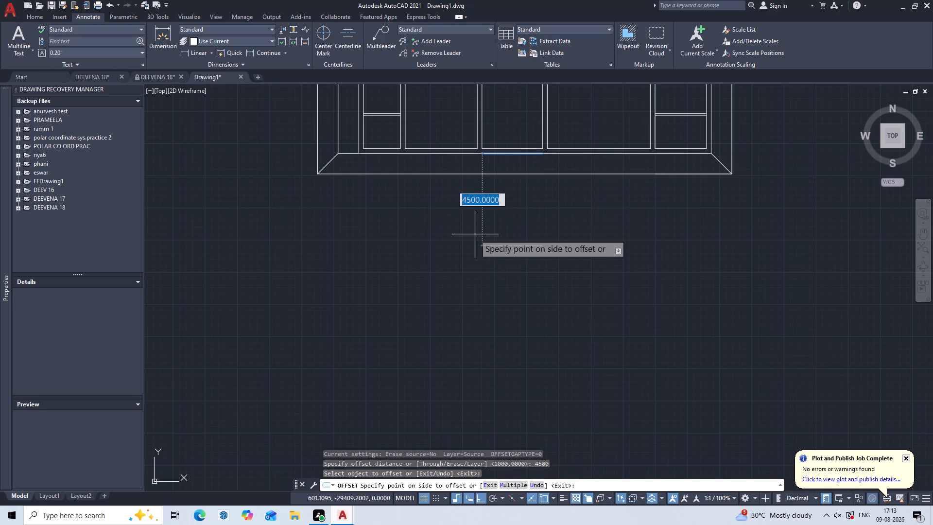
{"action": "left_click", "coordinate": [474, 234]}
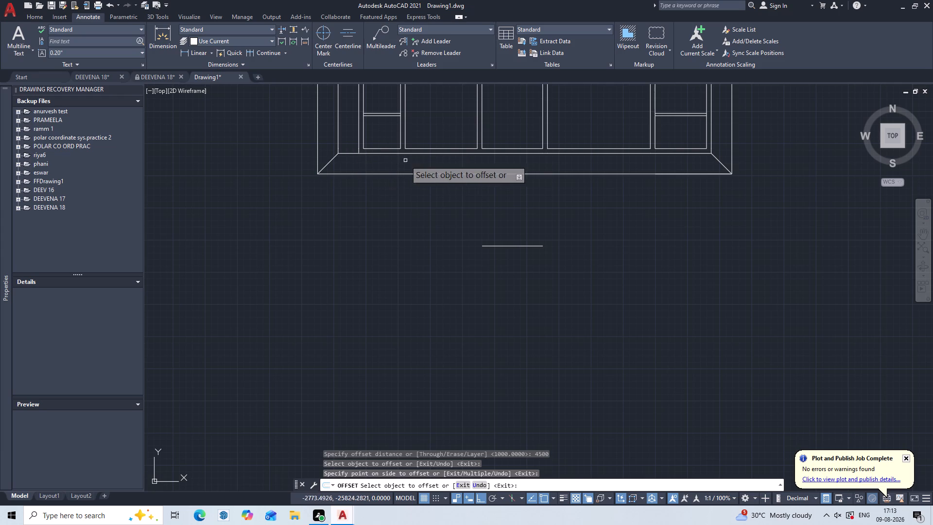
{"action": "left_click", "coordinate": [451, 154]}
{"action": "left_click", "coordinate": [452, 215]}
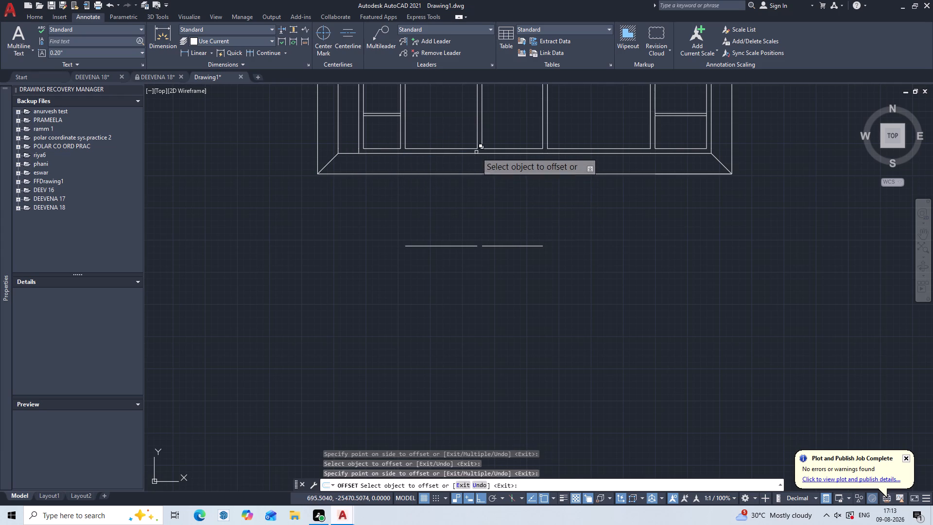
{"action": "left_click", "coordinate": [475, 153]}
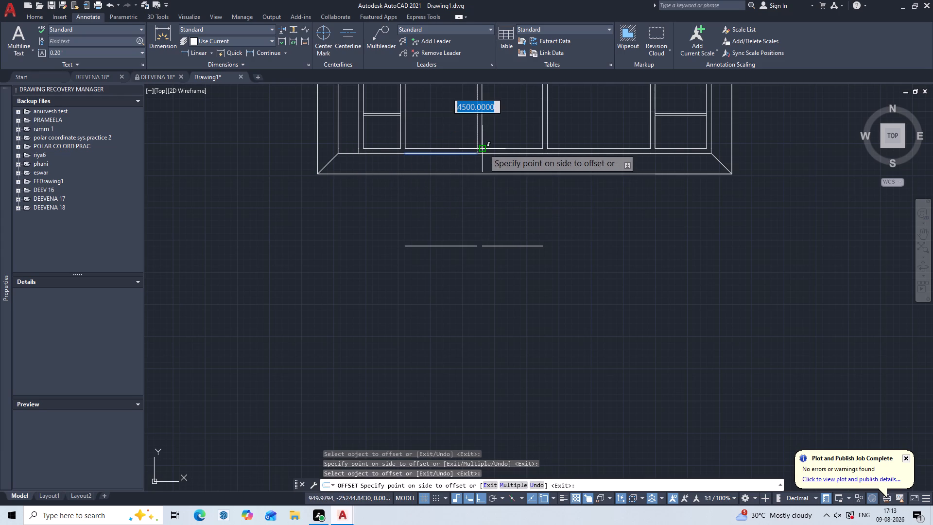
{"action": "key", "text": "Escape"}
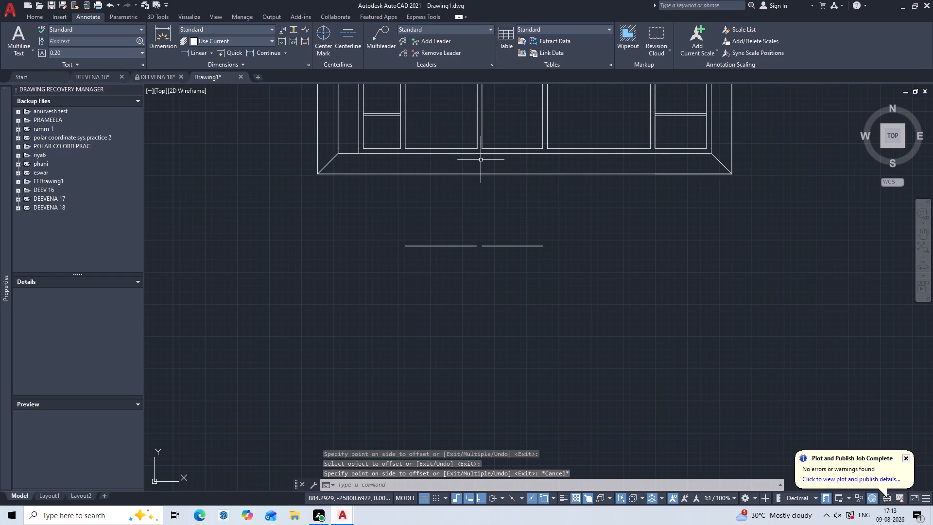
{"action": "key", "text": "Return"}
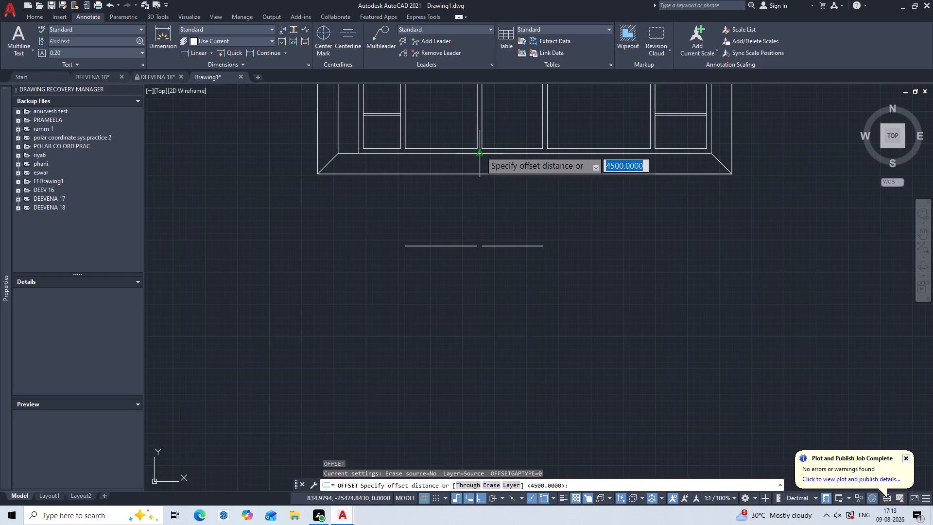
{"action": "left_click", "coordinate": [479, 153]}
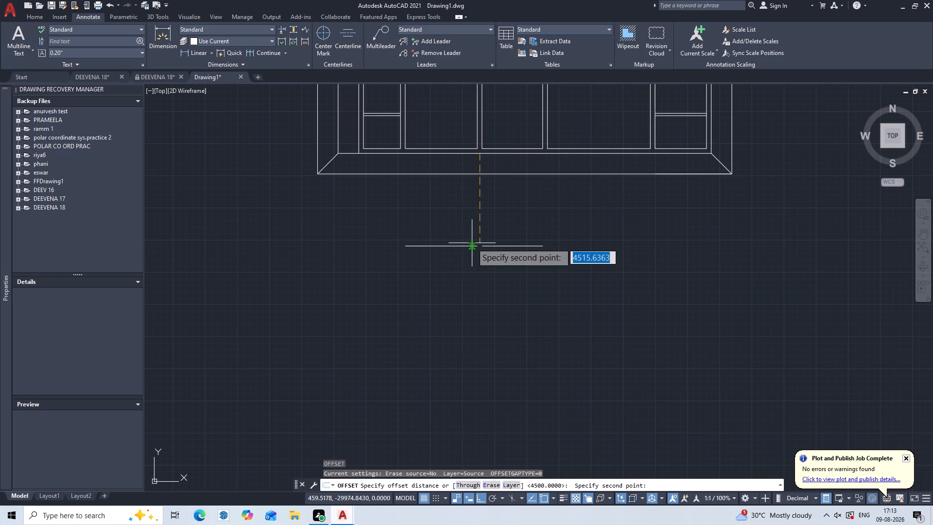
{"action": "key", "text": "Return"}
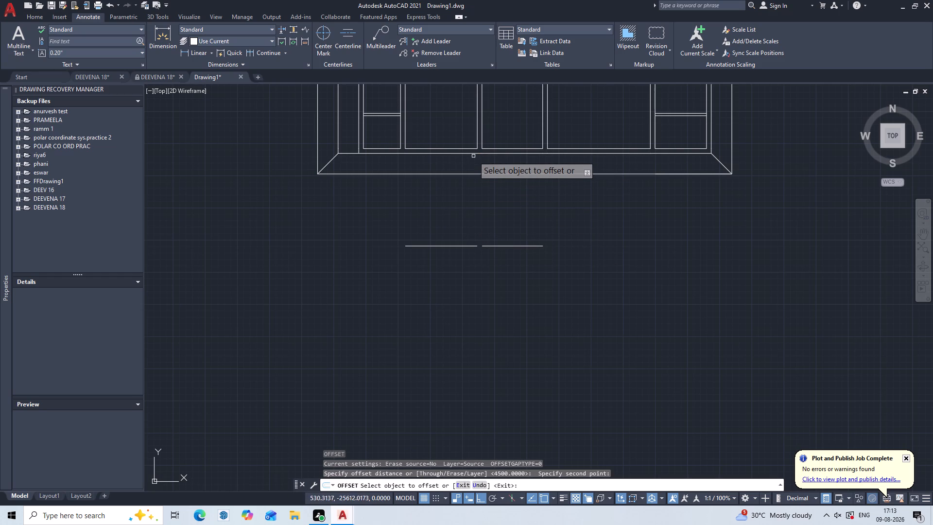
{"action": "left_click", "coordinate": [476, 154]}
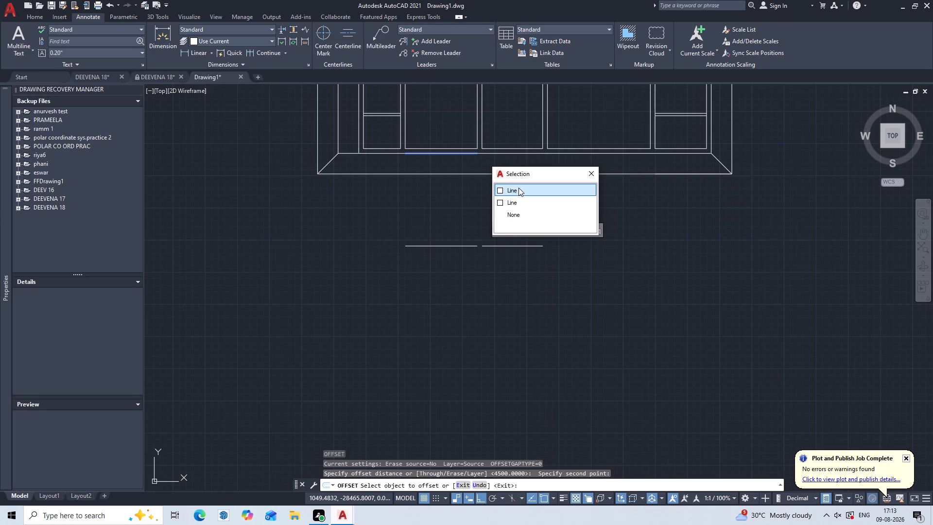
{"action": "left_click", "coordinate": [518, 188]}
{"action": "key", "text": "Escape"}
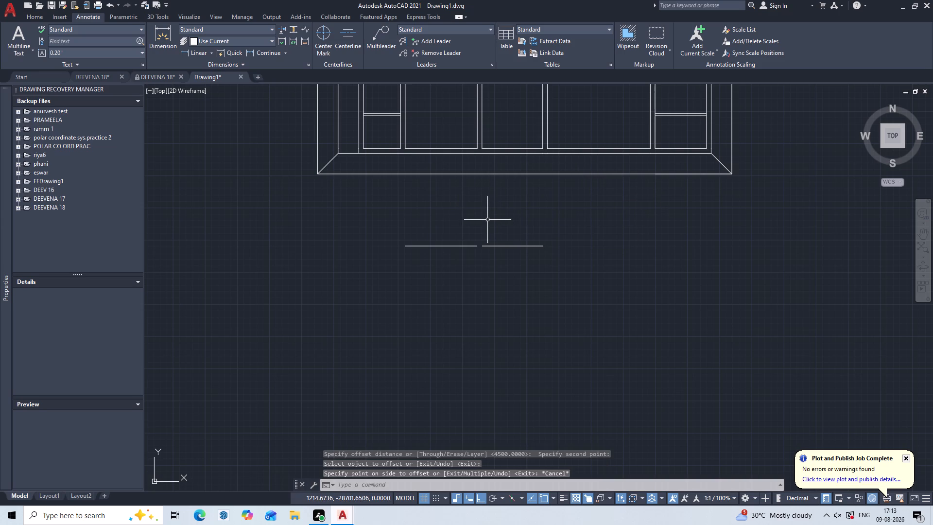
Offset the fourth room's outer south wall line and the short wall pieces on both sides of the third room 4500 mm south.
{"action": "key", "text": "o"}
{"action": "key", "text": "Return"}
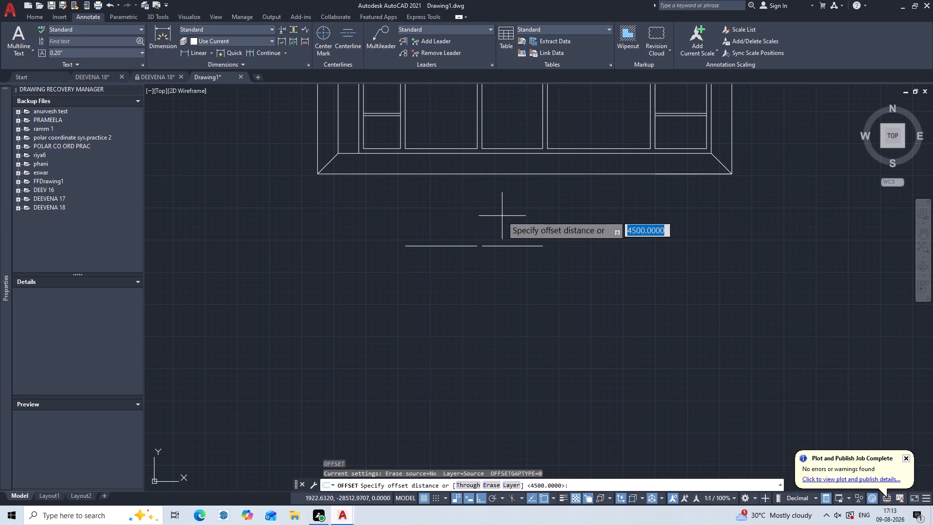
{"action": "key", "text": "4"}
{"action": "type", "text": "500"}
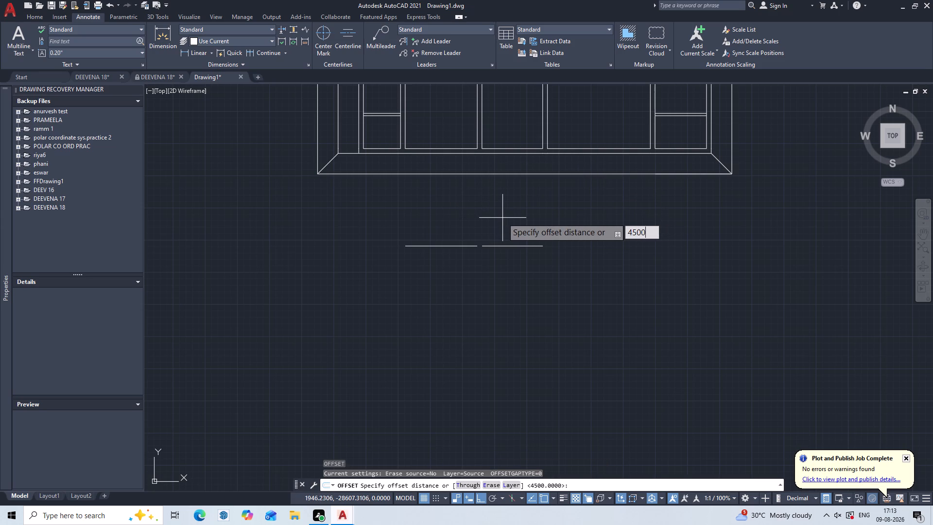
{"action": "key", "text": "Return"}
{"action": "left_click", "coordinate": [479, 153]}
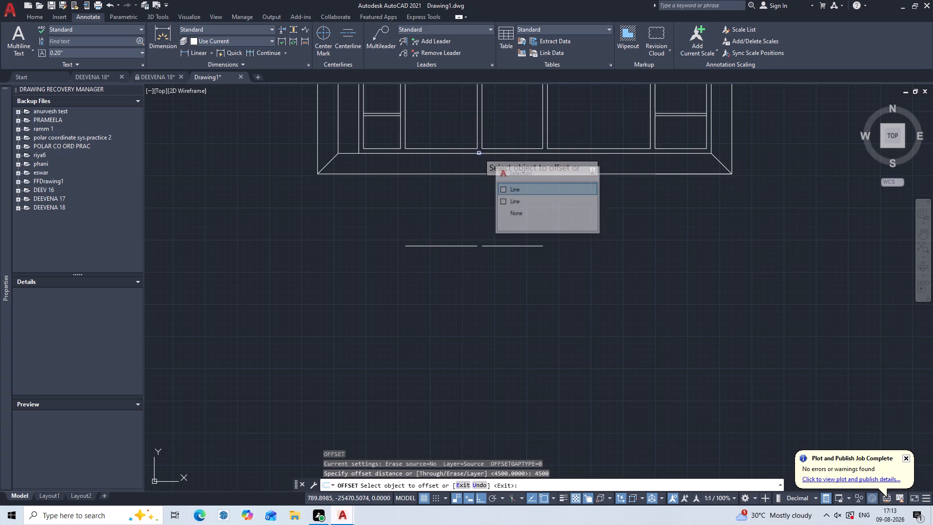
{"action": "left_click", "coordinate": [519, 192]}
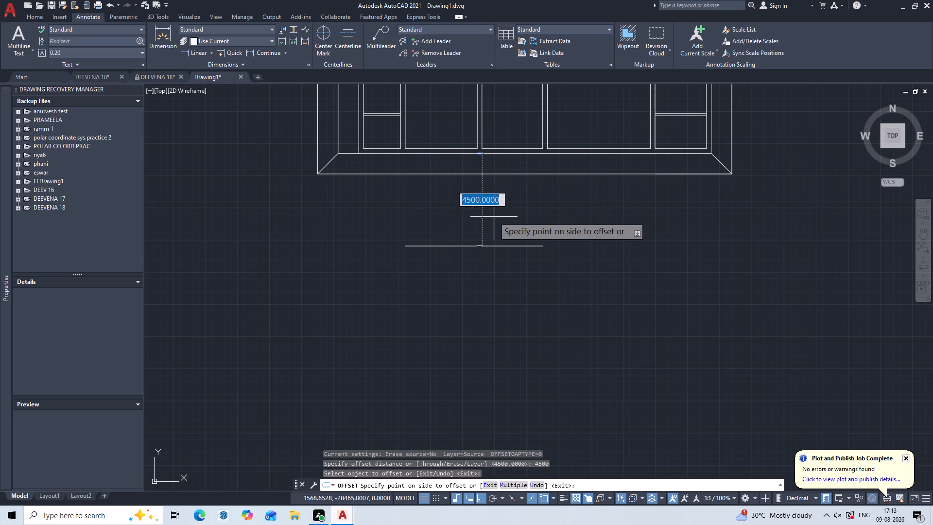
{"action": "left_click", "coordinate": [487, 235]}
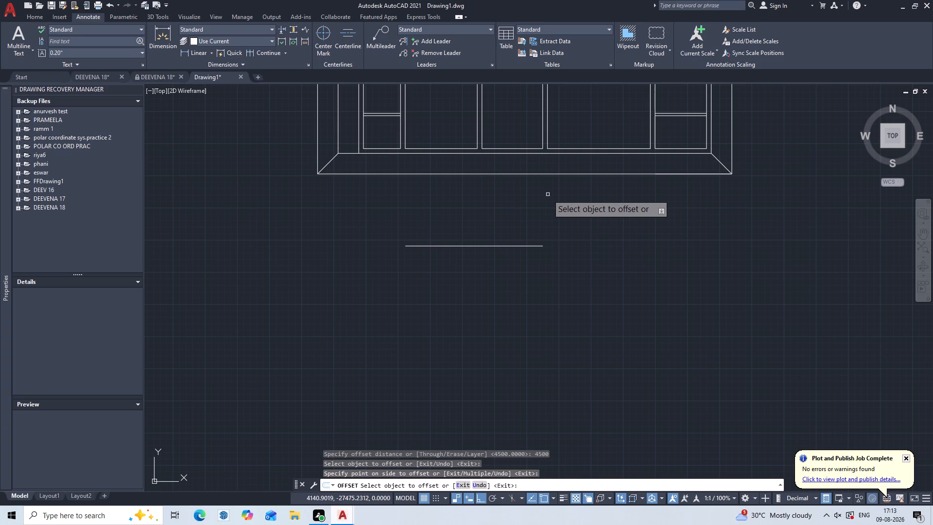
{"action": "scroll", "coordinate": [552, 171], "scroll_direction": "up", "scroll_amount": 2}
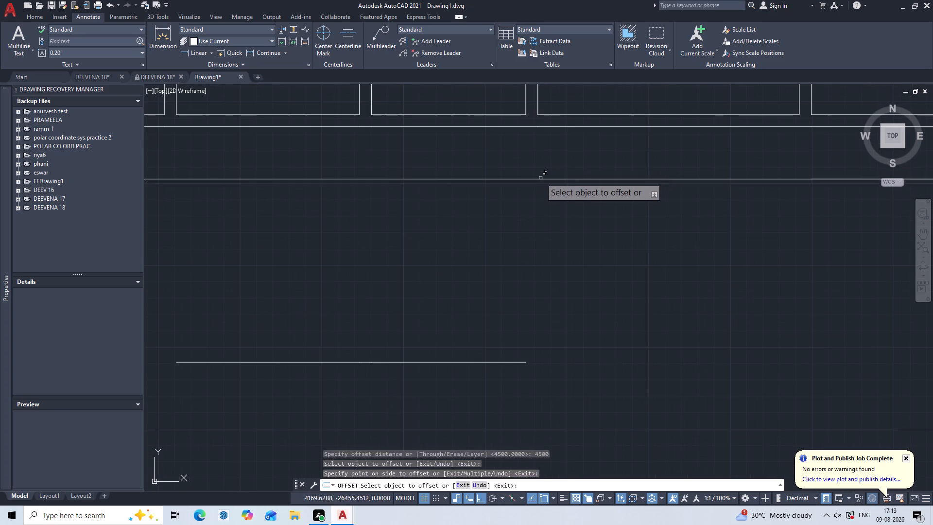
{"action": "left_click", "coordinate": [543, 127]}
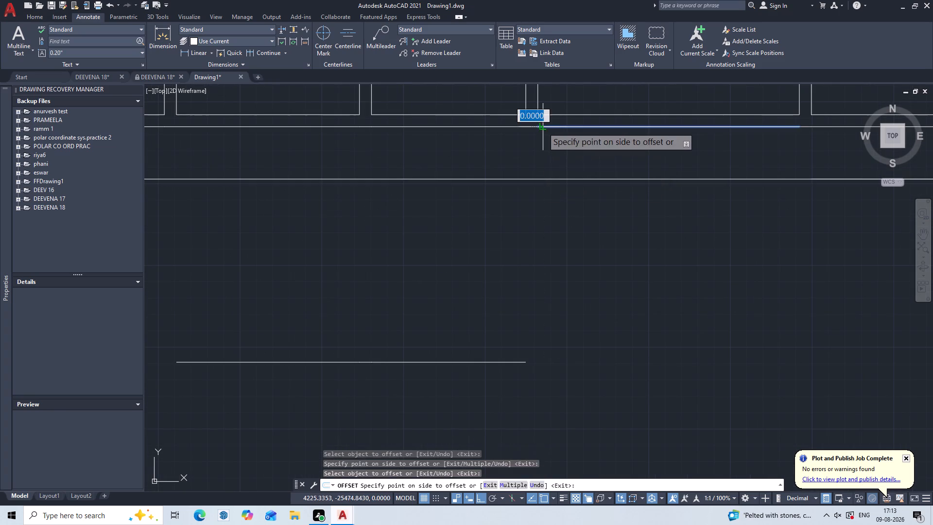
{"action": "left_click", "coordinate": [554, 156]}
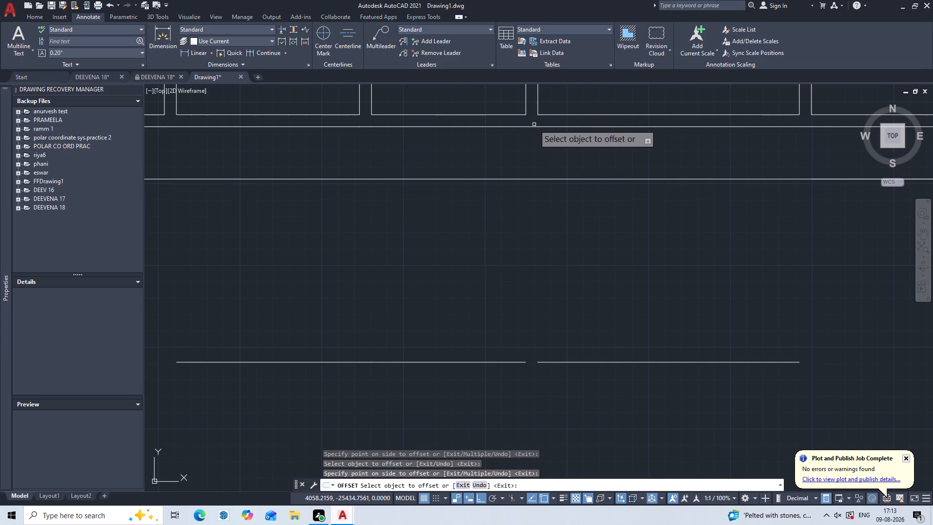
{"action": "left_click", "coordinate": [534, 124]}
{"action": "double_click", "coordinate": [534, 127]}
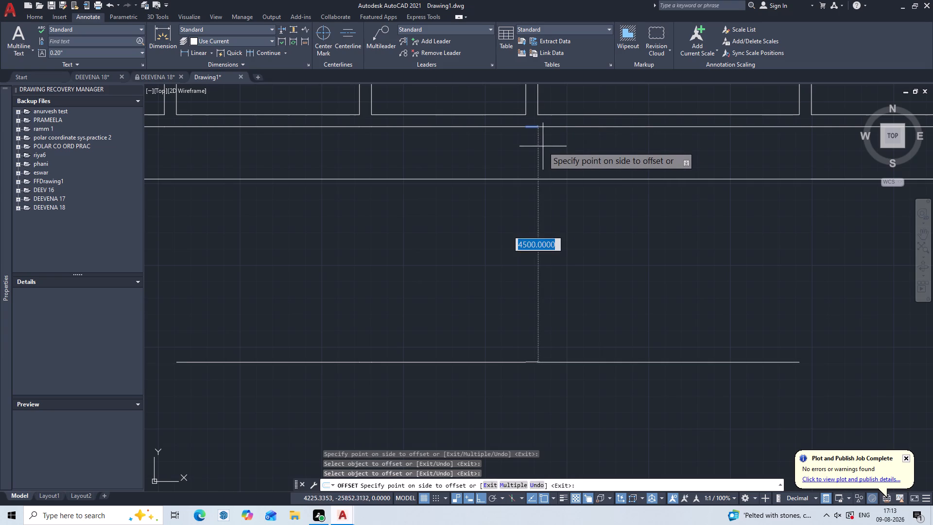
{"action": "left_click", "coordinate": [543, 148]}
Offset the easternmost room's outer south wall line and the short wall pieces at both its ends 4500 mm south.
{"action": "scroll", "coordinate": [572, 152], "scroll_direction": "down", "scroll_amount": 2}
{"action": "middle_click_drag", "start_coordinate": [572, 152], "coordinate": [468, 159]}
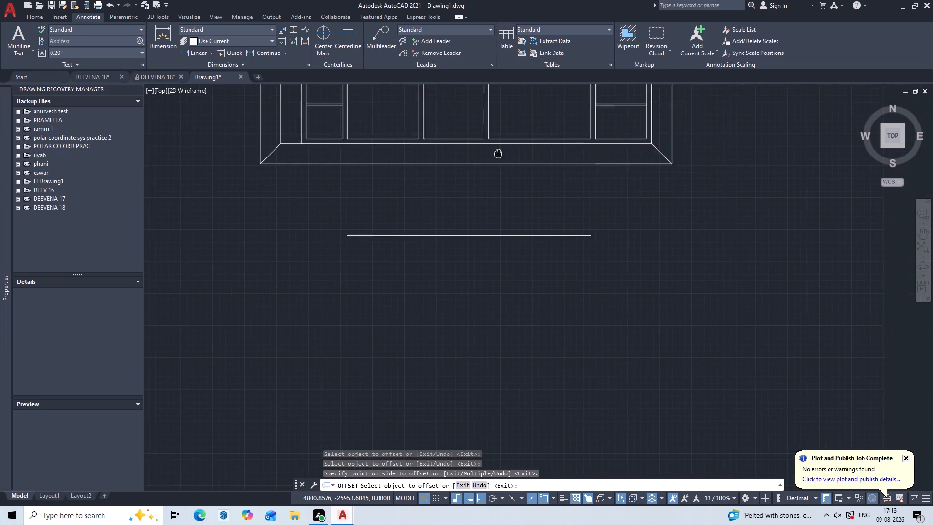
{"action": "middle_click_drag", "start_coordinate": [468, 159], "coordinate": [464, 164]}
{"action": "scroll", "coordinate": [568, 156], "scroll_direction": "up", "scroll_amount": 2}
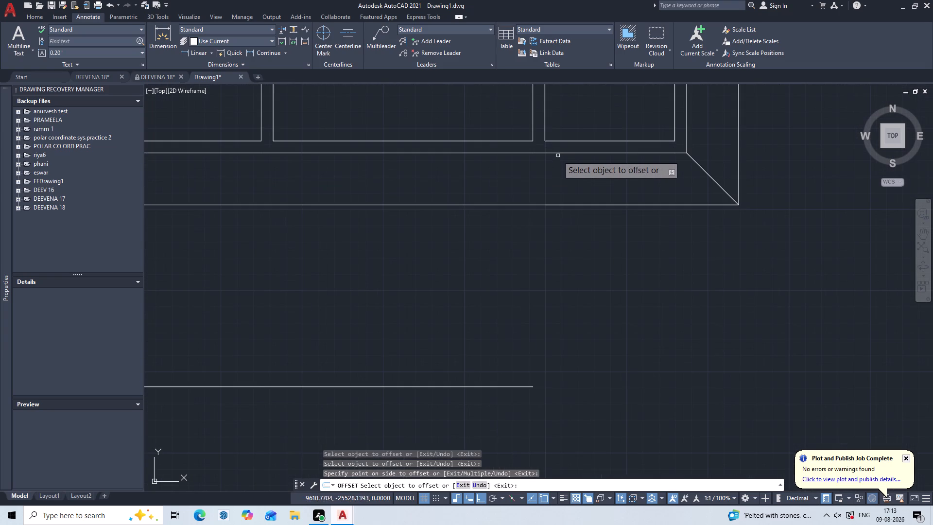
{"action": "left_click", "coordinate": [540, 153]}
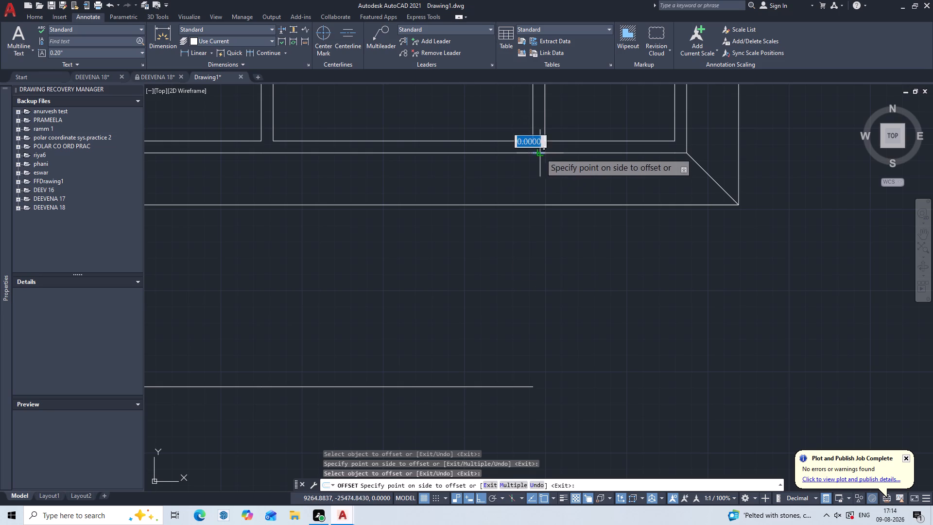
{"action": "left_click", "coordinate": [539, 161]}
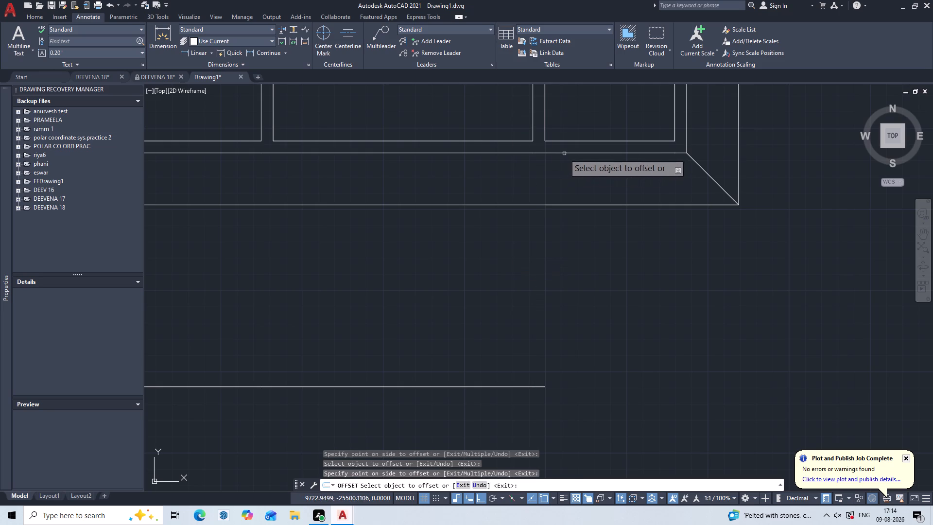
{"action": "left_click", "coordinate": [565, 154]}
{"action": "left_click", "coordinate": [570, 170]}
{"action": "scroll", "coordinate": [569, 170], "scroll_direction": "down", "scroll_amount": 1}
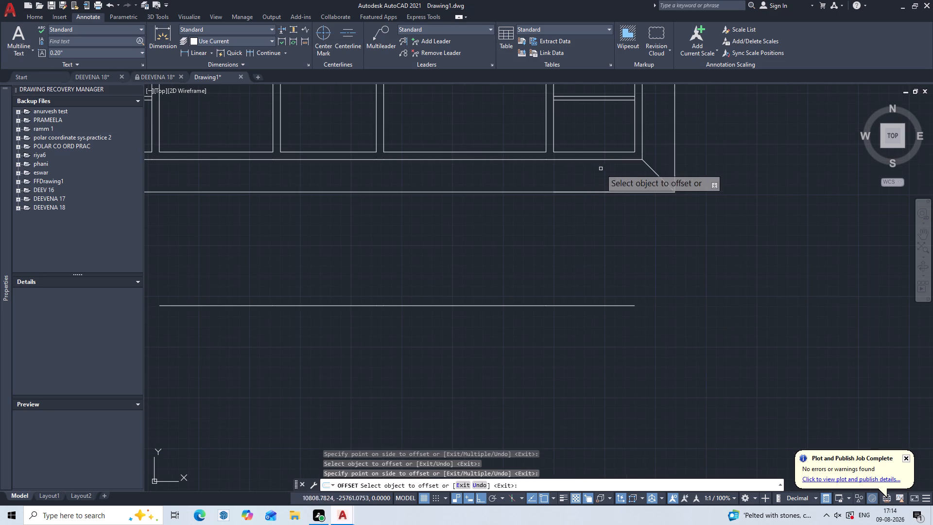
{"action": "scroll", "coordinate": [644, 158], "scroll_direction": "up", "scroll_amount": 2}
{"action": "left_click", "coordinate": [623, 162]}
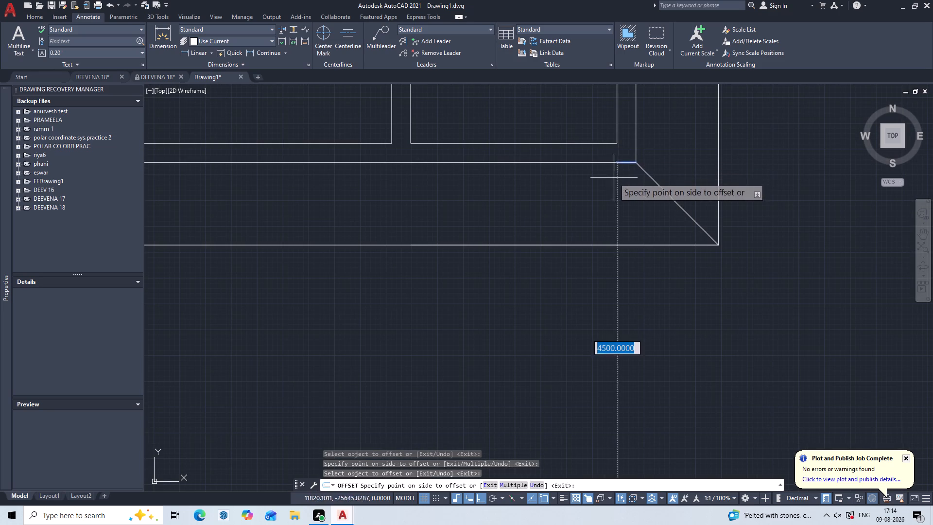
{"action": "left_click", "coordinate": [614, 178]}
Offset the westernmost room's outer south wall line, its adjoining short wall pieces and the segment to the inner west corner 4500 mm south.
{"action": "scroll", "coordinate": [620, 172], "scroll_direction": "down", "scroll_amount": 2}
{"action": "scroll", "coordinate": [579, 189], "scroll_direction": "down", "scroll_amount": 1}
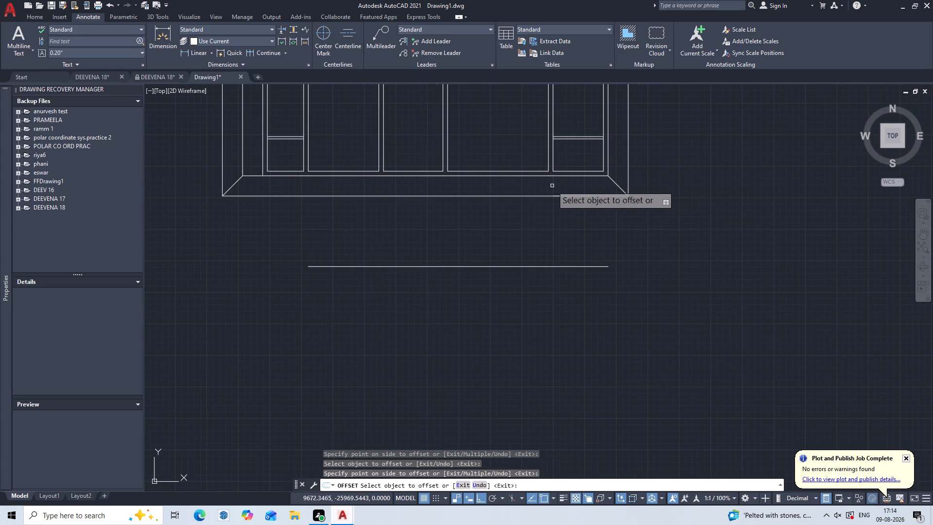
{"action": "middle_click_drag", "start_coordinate": [405, 225], "coordinate": [592, 245]}
{"action": "scroll", "coordinate": [473, 211], "scroll_direction": "up", "scroll_amount": 1}
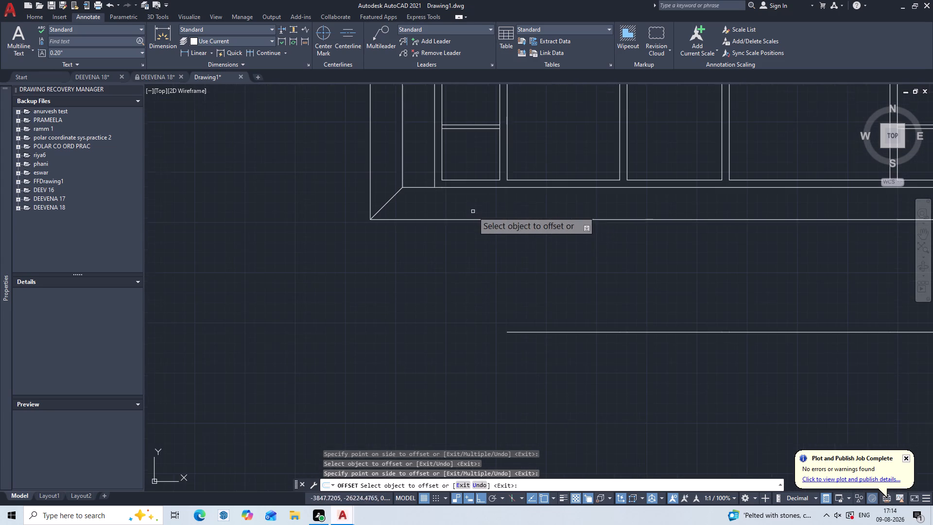
{"action": "left_click", "coordinate": [483, 188]}
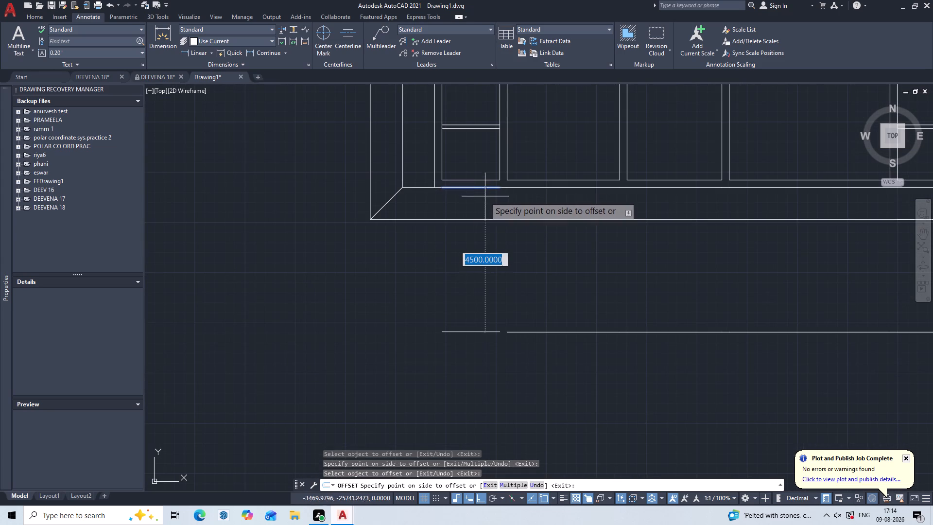
{"action": "left_click", "coordinate": [482, 203]}
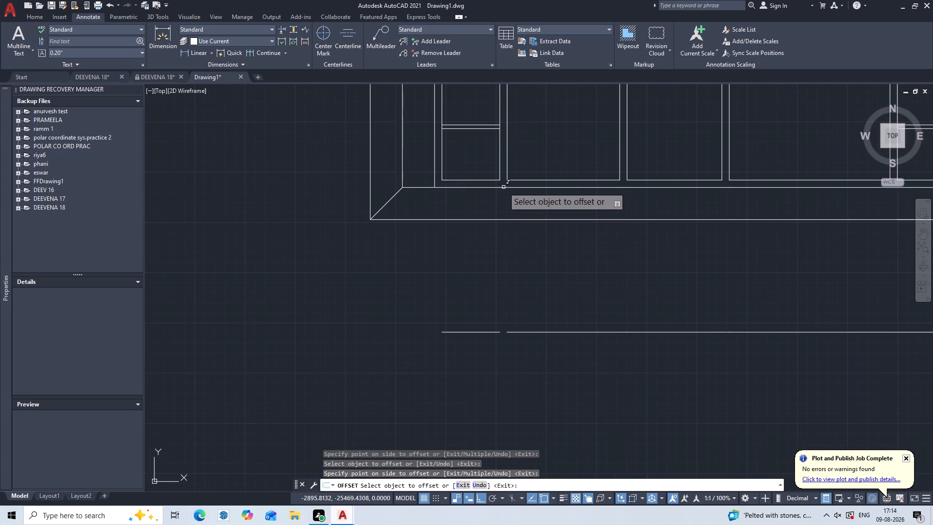
{"action": "left_click", "coordinate": [503, 187]}
{"action": "left_click", "coordinate": [502, 194]}
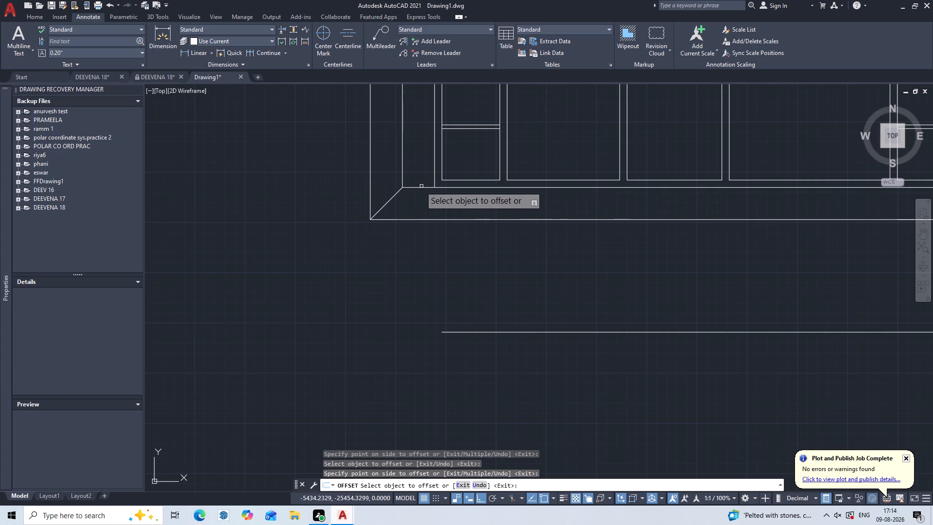
{"action": "left_click", "coordinate": [418, 186]}
{"action": "left_click_drag", "start_coordinate": [420, 188], "coordinate": [425, 185]}
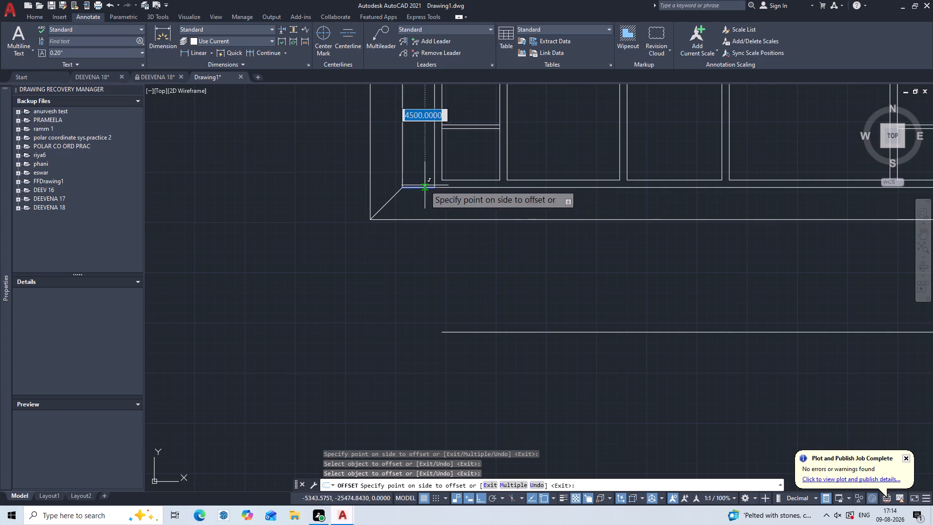
{"action": "left_click", "coordinate": [414, 209]}
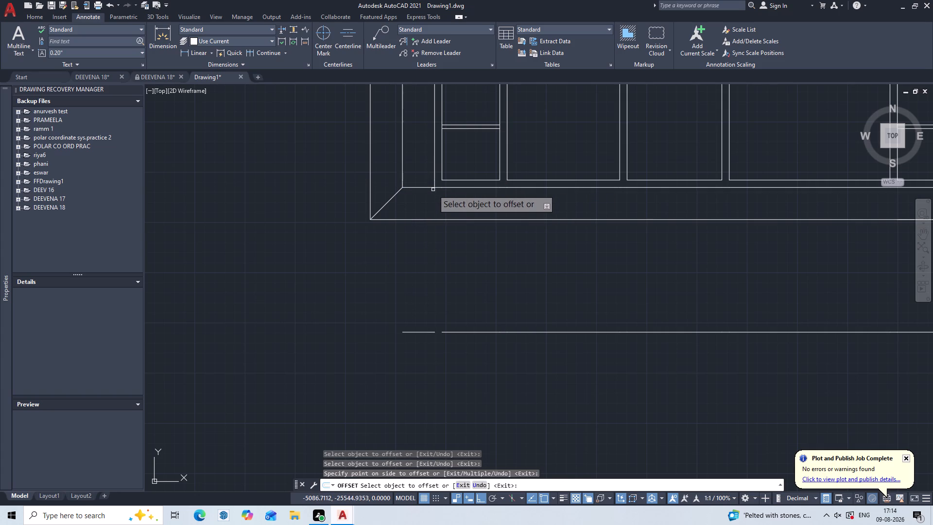
{"action": "left_click", "coordinate": [431, 187]}
{"action": "left_click", "coordinate": [430, 207]}
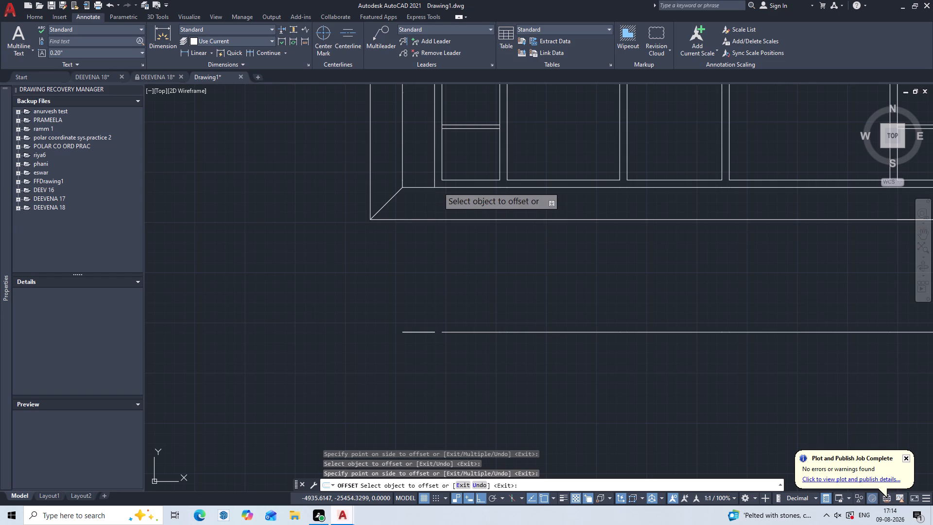
{"action": "left_click", "coordinate": [438, 187]}
{"action": "left_click", "coordinate": [432, 209]}
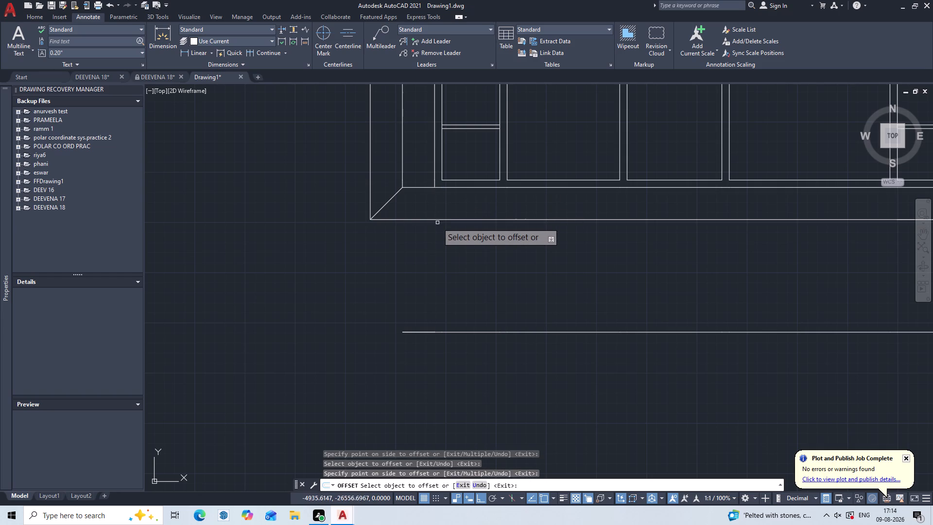
{"action": "key", "text": "Escape"}
Delete the duplicate short line at the west end of the southern offset lines.
{"action": "scroll", "coordinate": [482, 317], "scroll_direction": "down", "scroll_amount": 1}
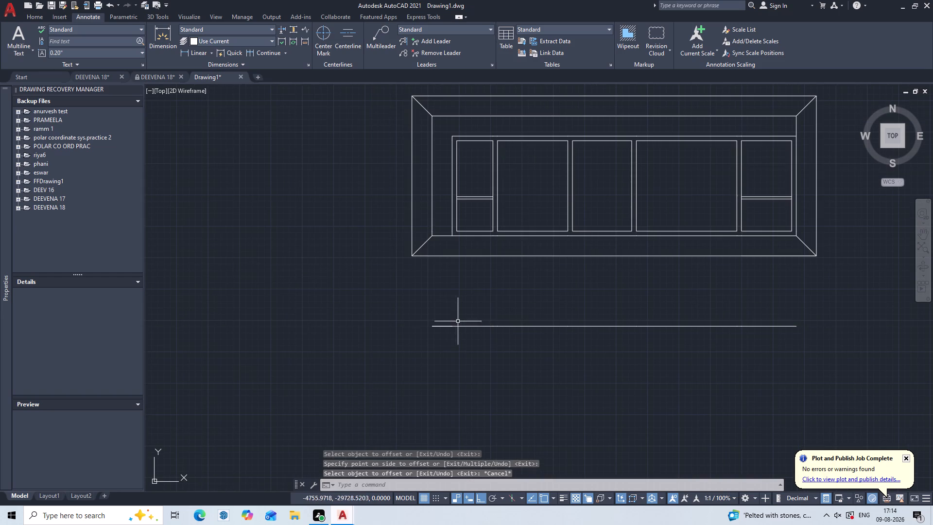
{"action": "scroll", "coordinate": [432, 331], "scroll_direction": "up", "scroll_amount": 3}
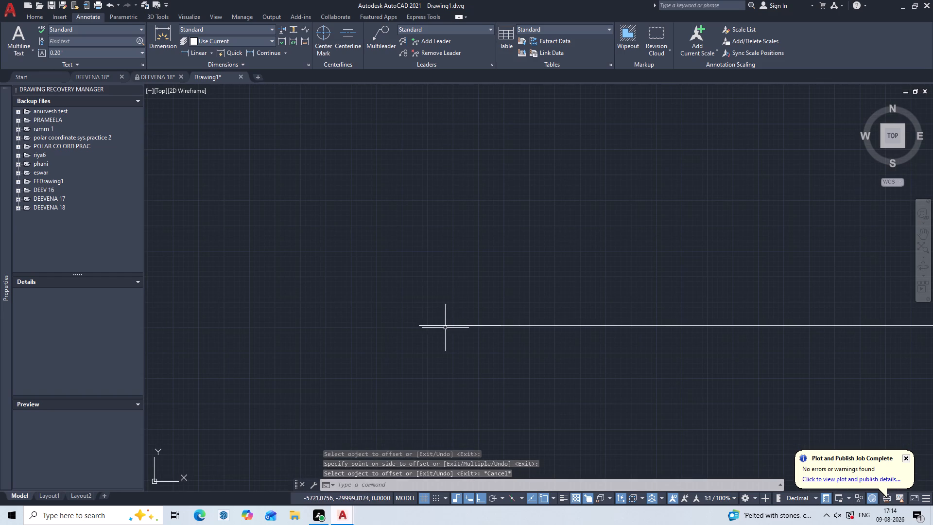
{"action": "left_click", "coordinate": [439, 327]}
{"action": "key", "text": "Delete"}
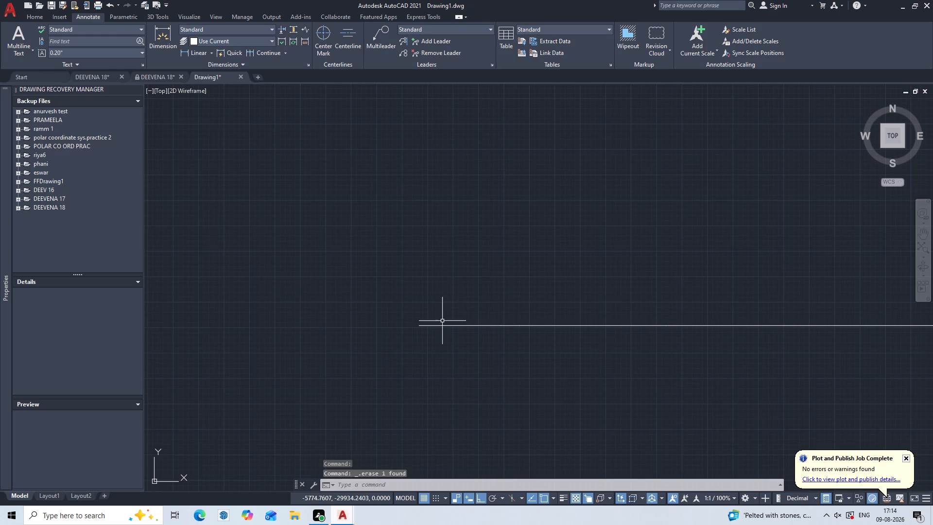
Join all the collinear offset segments south of the plan into one line.
{"action": "scroll", "coordinate": [451, 317], "scroll_direction": "down", "scroll_amount": 4}
{"action": "middle_click_drag", "start_coordinate": [455, 317], "coordinate": [390, 245]}
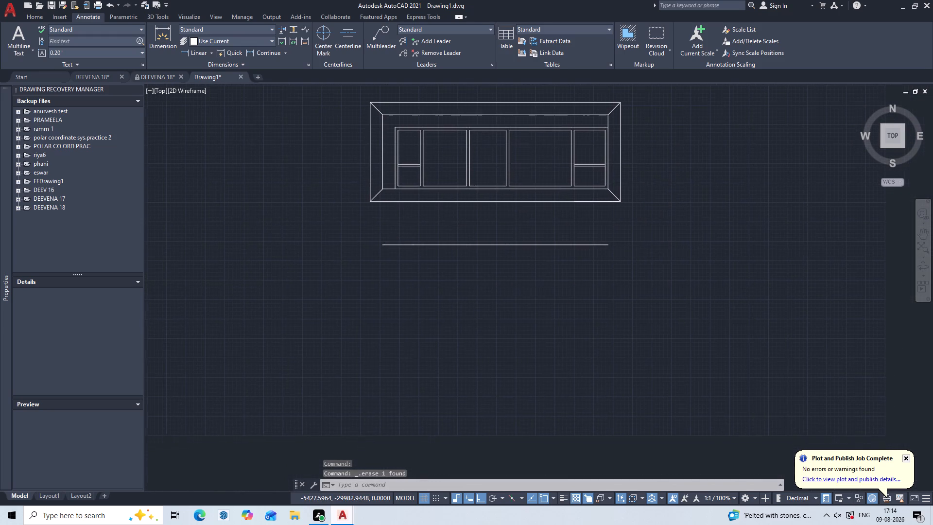
{"action": "left_click", "coordinate": [631, 234]}
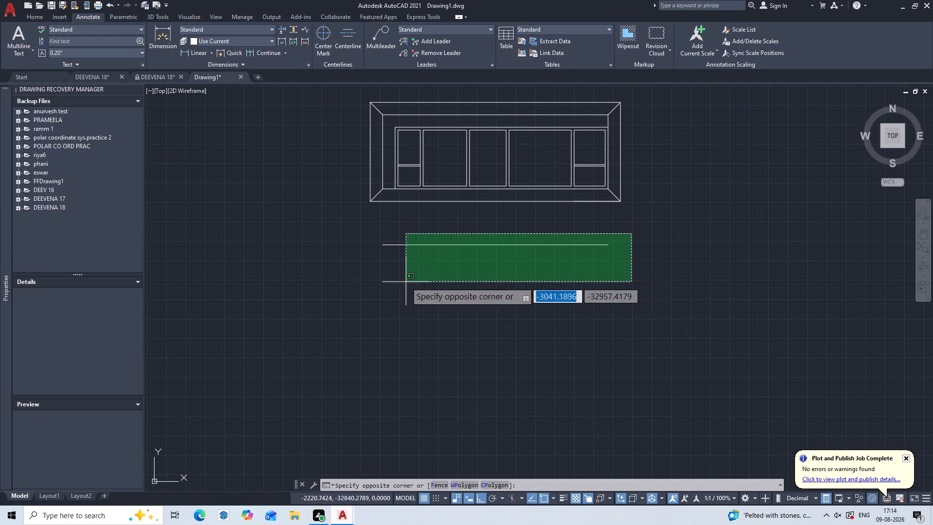
{"action": "left_click", "coordinate": [315, 276]}
{"action": "key", "text": "j"}
{"action": "key", "text": "Return"}
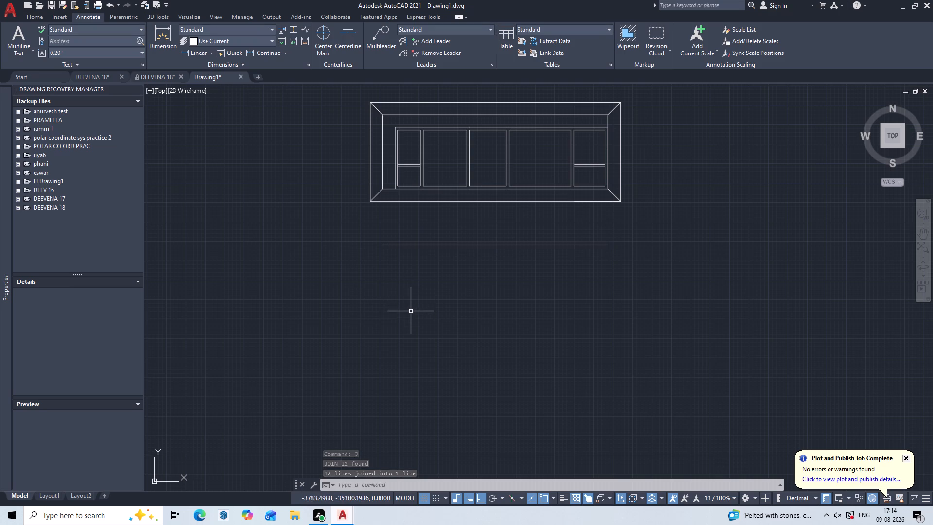
Offset the joined line south of the plan 230 mm further south.
{"action": "key", "text": "o"}
{"action": "key", "text": "Return"}
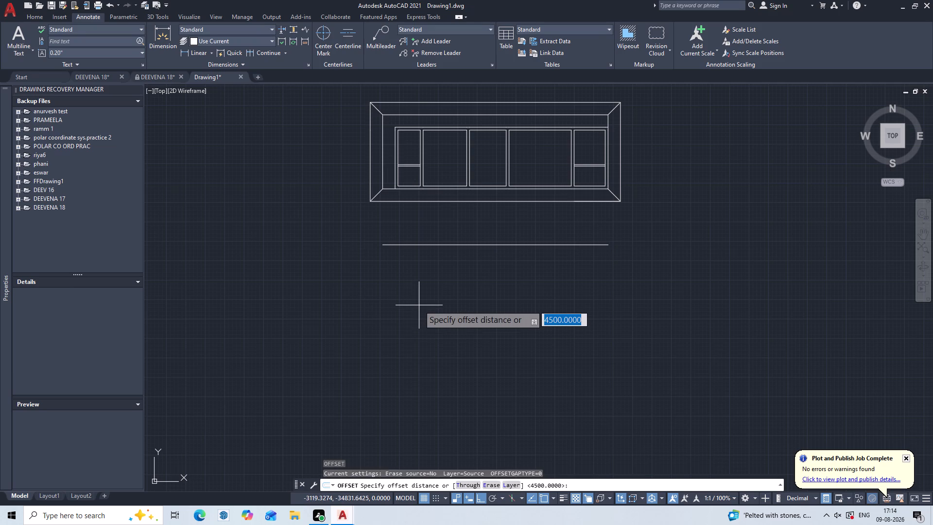
{"action": "key", "text": "2"}
{"action": "type", "text": "30"}
{"action": "key", "text": "Return"}
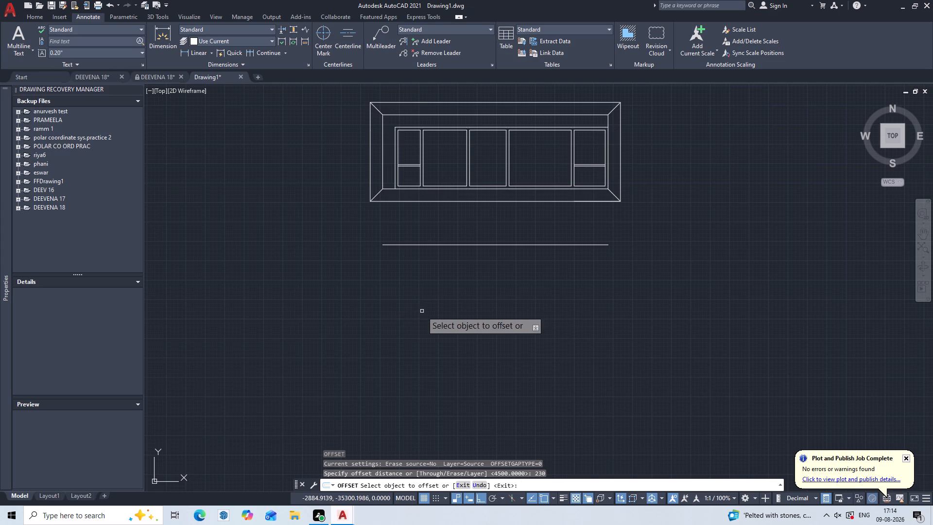
{"action": "left_click", "coordinate": [461, 245]}
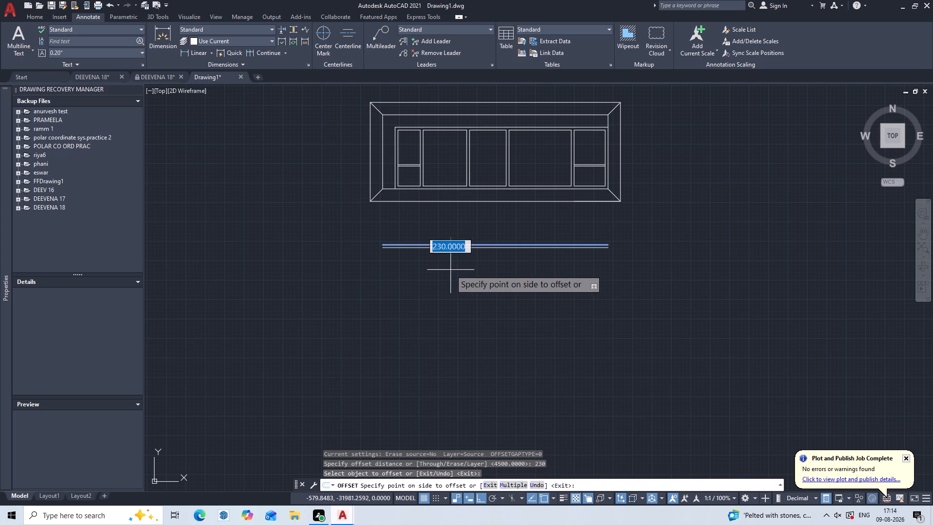
{"action": "left_click", "coordinate": [450, 270]}
{"action": "key", "text": "Escape"}
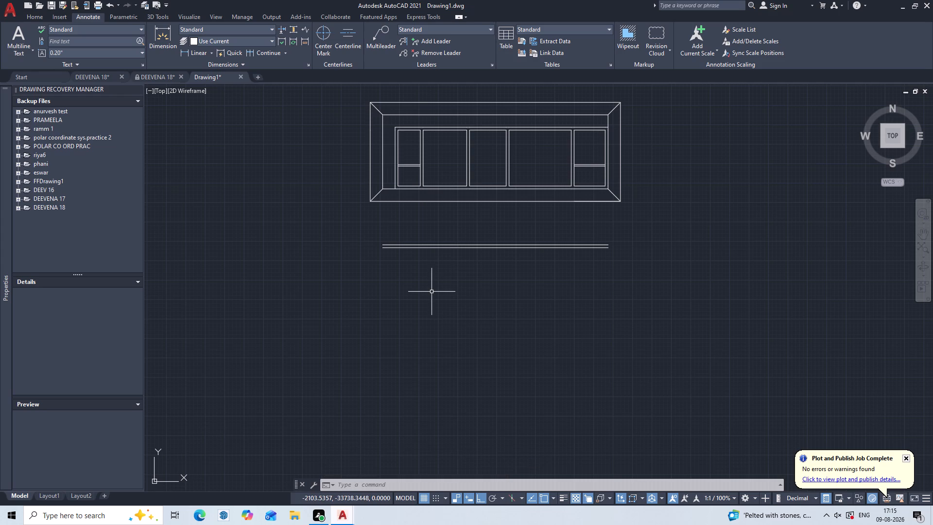
Offset the lower line of the pair south of the plan 1650 mm further south.
{"action": "key", "text": "o"}
{"action": "key", "text": "Return"}
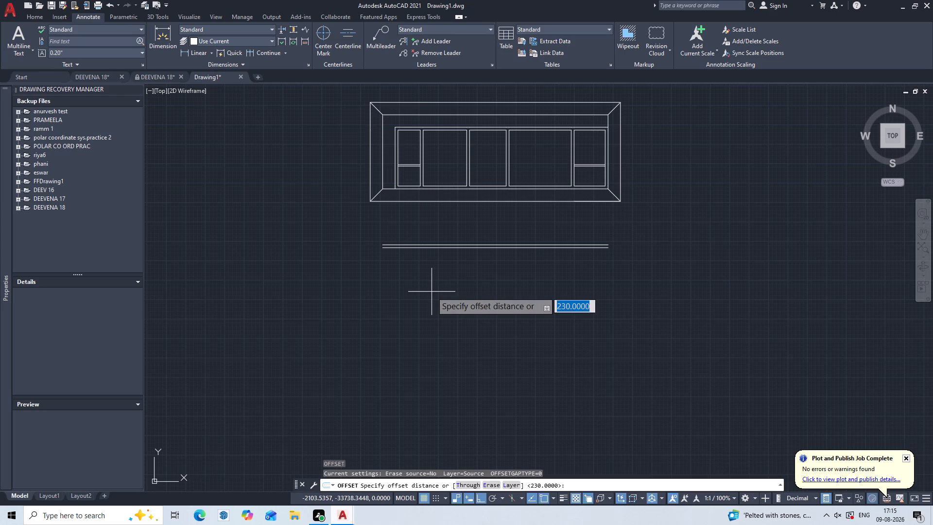
{"action": "key", "text": "1"}
{"action": "key", "text": "6"}
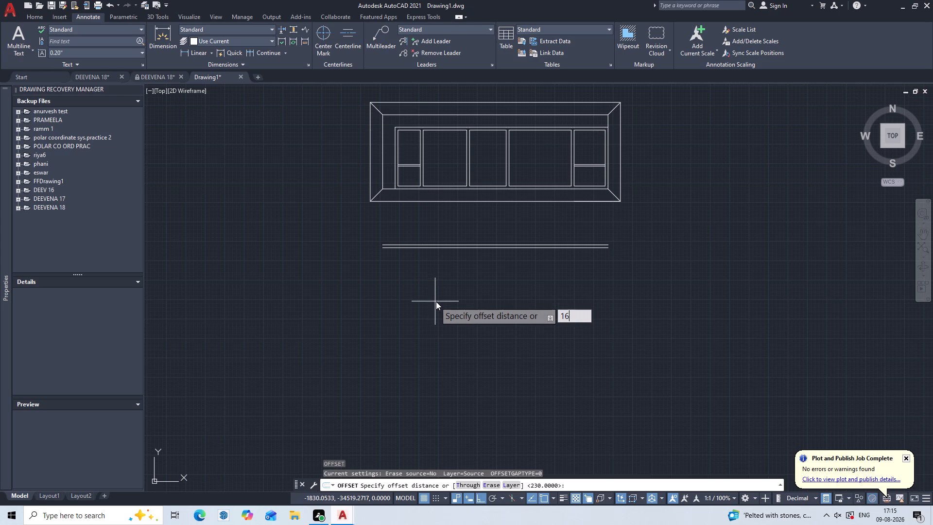
{"action": "key", "text": "5"}
{"action": "key", "text": "0"}
{"action": "key", "text": "Return"}
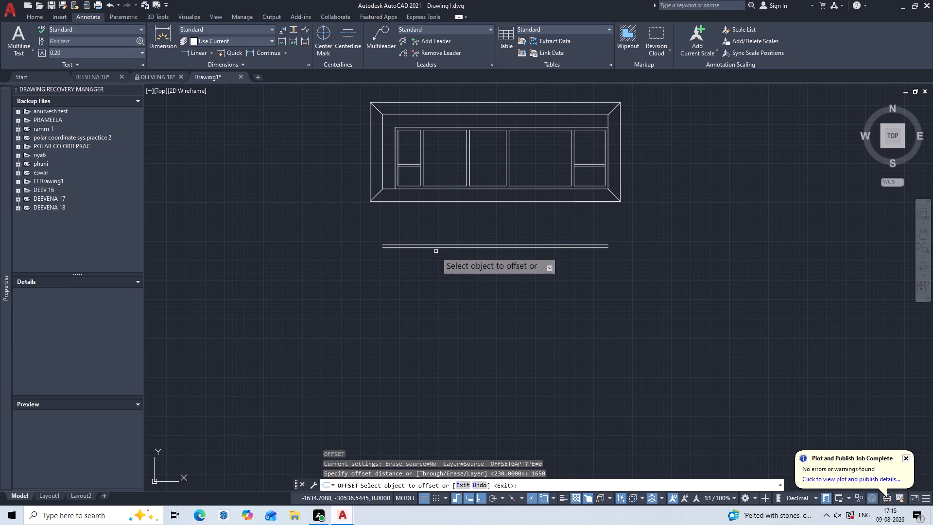
{"action": "left_click", "coordinate": [435, 248]}
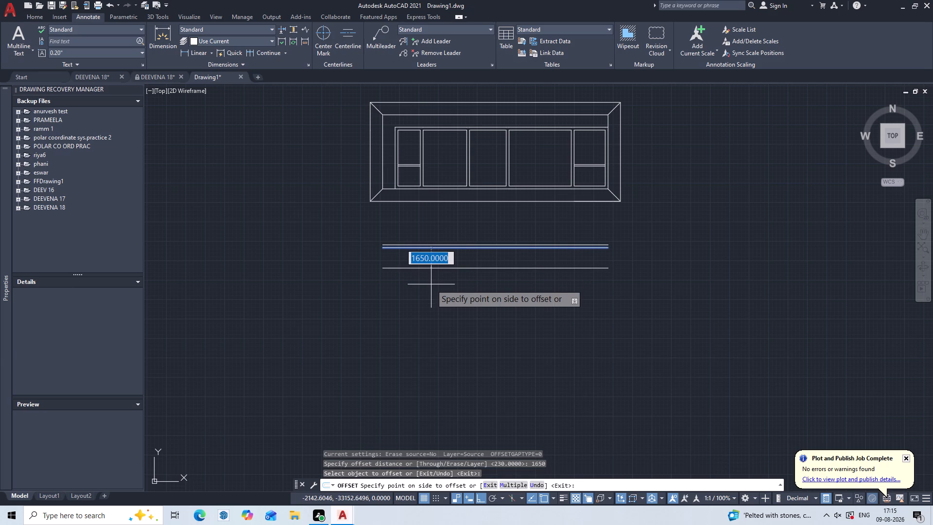
{"action": "left_click", "coordinate": [431, 284]}
{"action": "key", "text": "Escape"}
{"action": "key", "text": "Escape"}
{"action": "key", "text": "Escape"}
{"action": "key", "text": "Escape"}
{"action": "key", "text": "Escape"}
{"action": "key", "text": "Escape"}
{"action": "key", "text": "Escape"}
{"action": "key", "text": "Escape"}
{"action": "key", "text": "Escape"}
{"action": "key", "text": "Escape"}
{"action": "key", "text": "Escape"}
{"action": "key", "text": "Escape"}
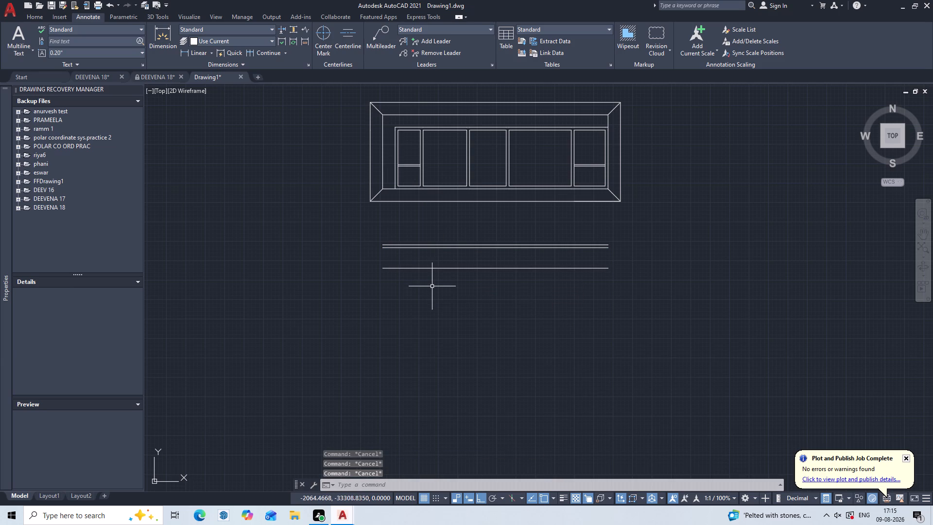
Offset the southernmost line 230 mm south to form a second wall pair.
{"action": "key", "text": "o"}
{"action": "key", "text": "Return"}
{"action": "type", "text": "230"}
{"action": "key", "text": "Return"}
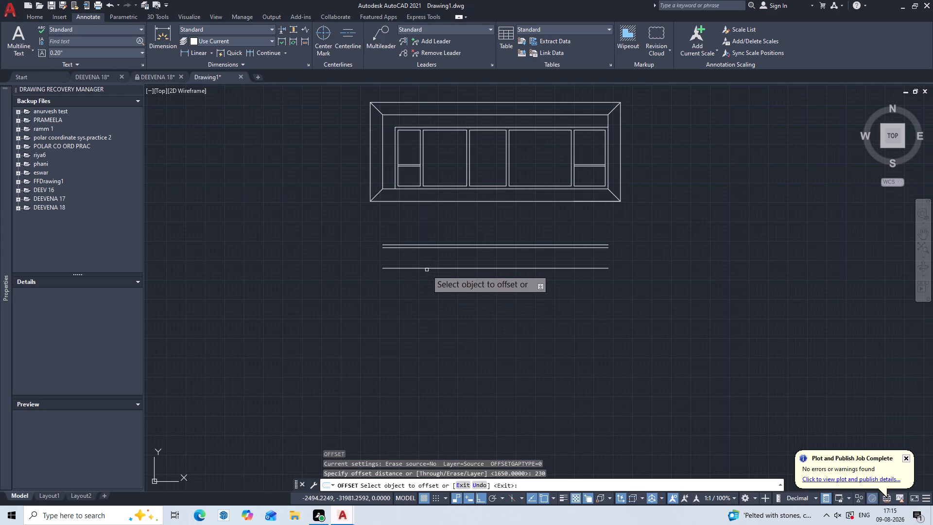
{"action": "left_click", "coordinate": [427, 270]}
{"action": "left_click", "coordinate": [425, 268]}
{"action": "left_click", "coordinate": [426, 284]}
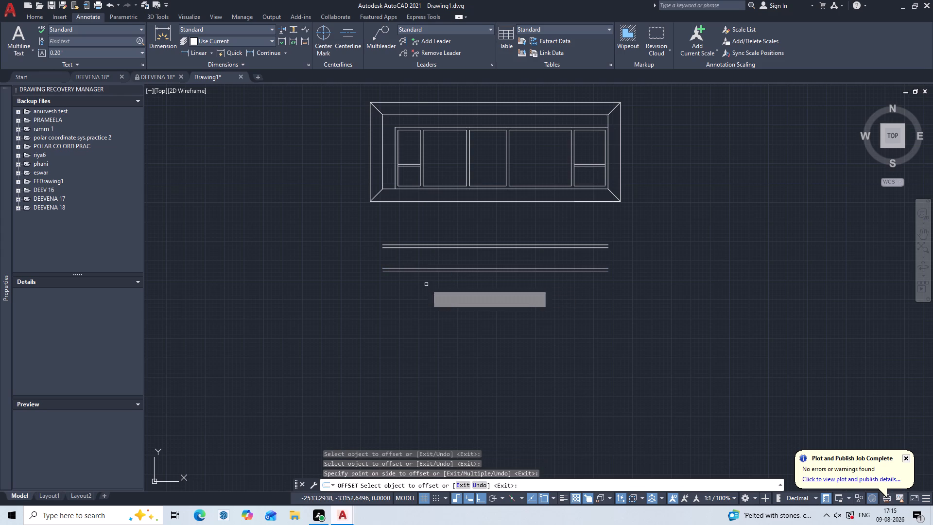
{"action": "key", "text": "Escape"}
{"action": "key", "text": "Escape"}
{"action": "key", "text": "Escape"}
{"action": "key", "text": "Escape"}
{"action": "key", "text": "Escape"}
{"action": "key", "text": "Escape"}
{"action": "key", "text": "Escape"}
{"action": "key", "text": "Escape"}
{"action": "key", "text": "Escape"}
{"action": "key", "text": "Escape"}
{"action": "key", "text": "Escape"}
{"action": "key", "text": "Escape"}
{"action": "key", "text": "Escape"}
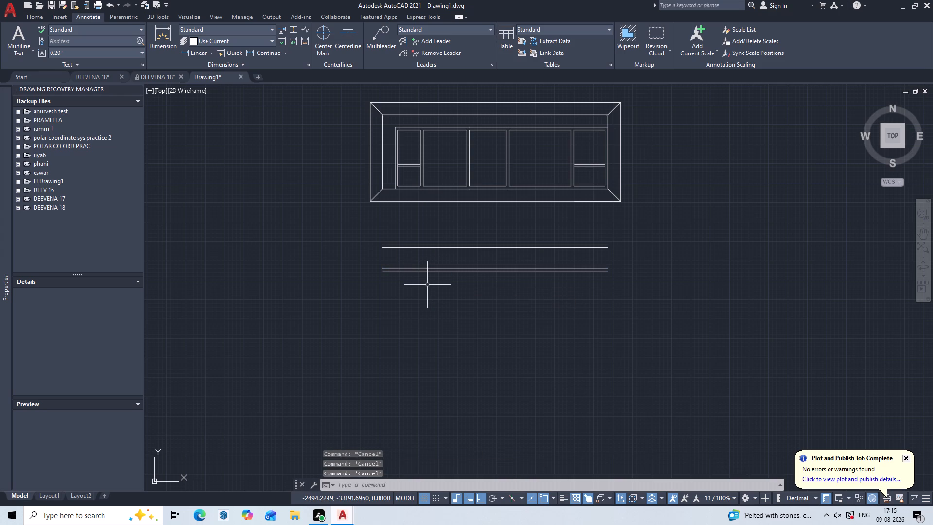
Offset the lower line of the second wall pair 3500 mm south.
{"action": "key", "text": "o"}
{"action": "key", "text": "Return"}
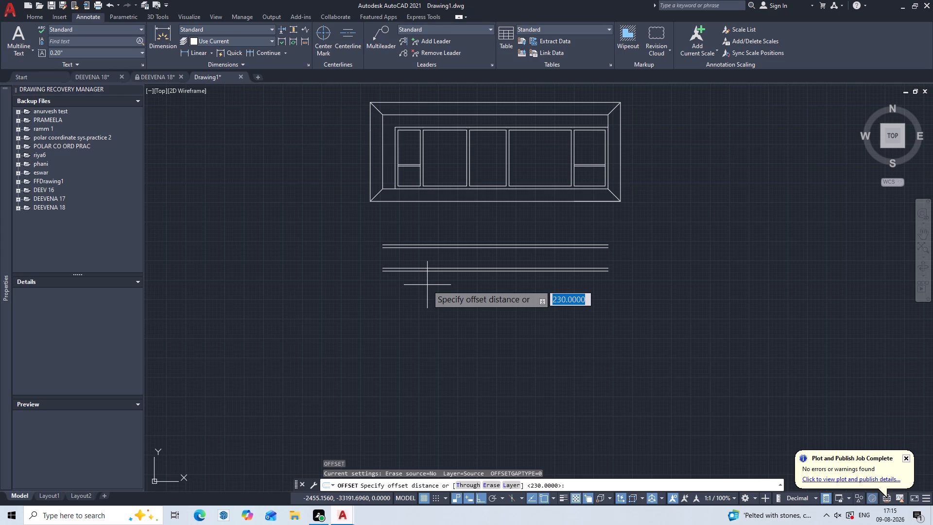
{"action": "key", "text": "3"}
{"action": "key", "text": "5"}
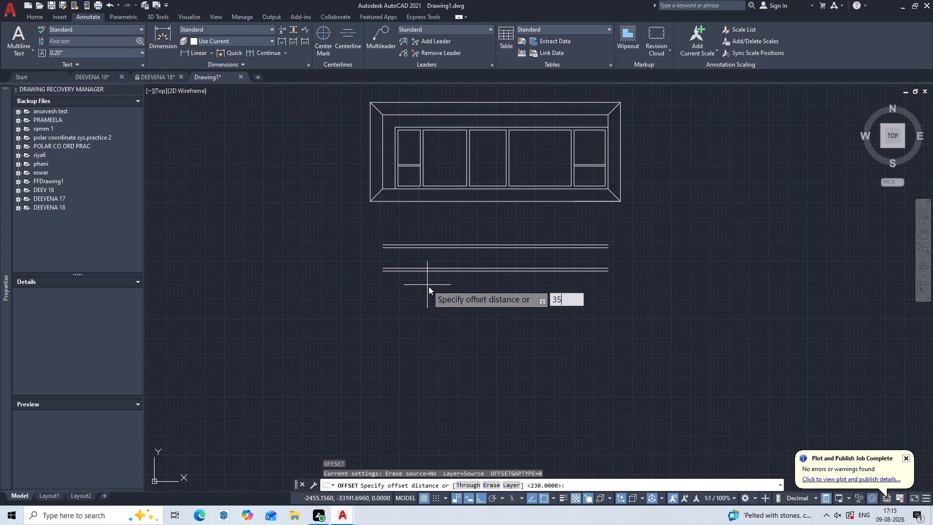
{"action": "key", "text": "0"}
{"action": "key", "text": "0"}
{"action": "key", "text": "Return"}
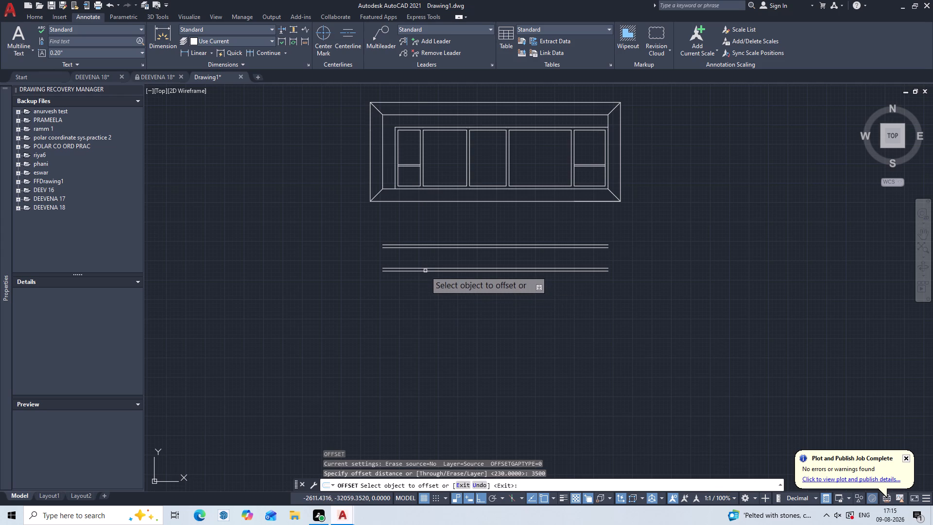
{"action": "left_click", "coordinate": [425, 271]}
{"action": "left_click", "coordinate": [409, 309]}
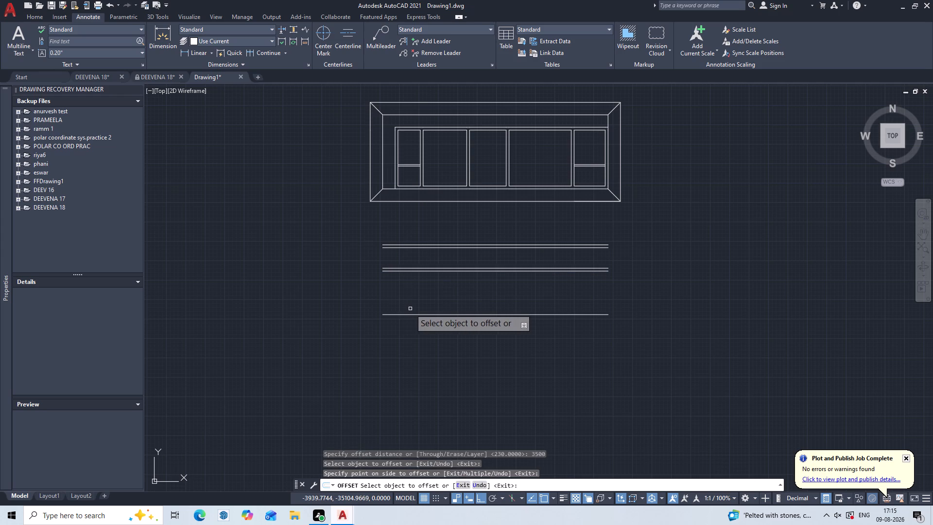
{"action": "key", "text": "Escape"}
{"action": "key", "text": "Escape"}
{"action": "key", "text": "Escape"}
{"action": "key", "text": "Escape"}
{"action": "key", "text": "Escape"}
{"action": "key", "text": "Escape"}
{"action": "key", "text": "Escape"}
{"action": "key", "text": "Escape"}
{"action": "key", "text": "Escape"}
{"action": "key", "text": "Escape"}
{"action": "key", "text": "Escape"}
{"action": "key", "text": "Escape"}
{"action": "key", "text": "Escape"}
{"action": "key", "text": "Escape"}
{"action": "key", "text": "Escape"}
{"action": "key", "text": "Escape"}
{"action": "key", "text": "Escape"}
{"action": "key", "text": "Escape"}
{"action": "key", "text": "Escape"}
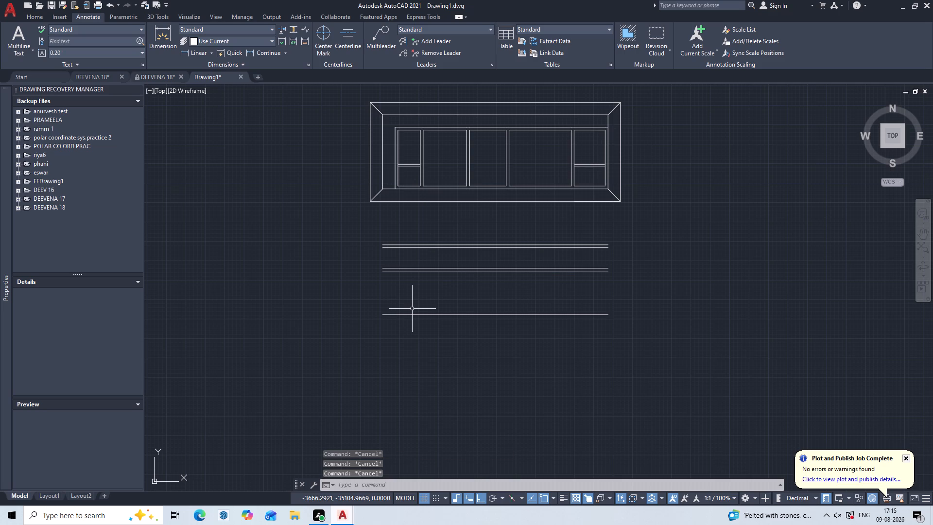
Offset the southernmost line 230 mm south to form a third wall pair.
{"action": "key", "text": "o"}
{"action": "key", "text": "Return"}
{"action": "key", "text": "2"}
{"action": "key", "text": "3"}
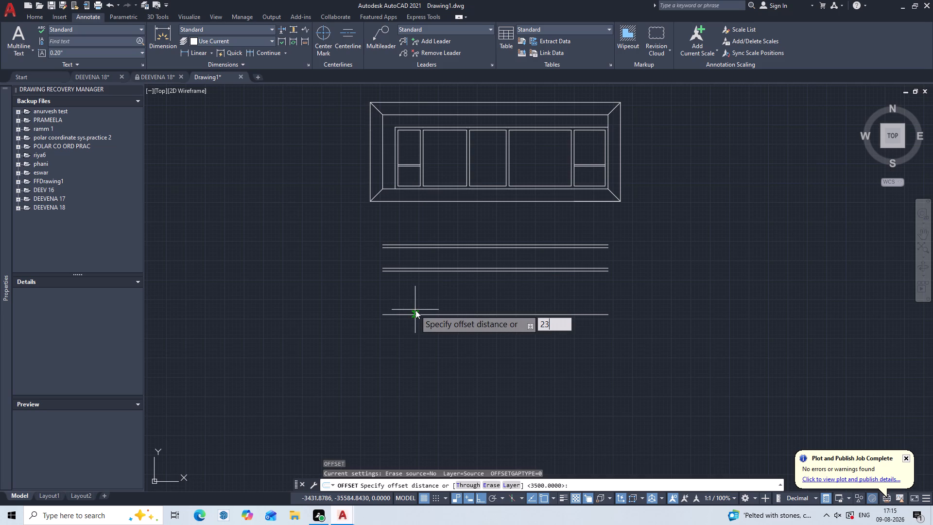
{"action": "key", "text": "0"}
{"action": "key", "text": "Return"}
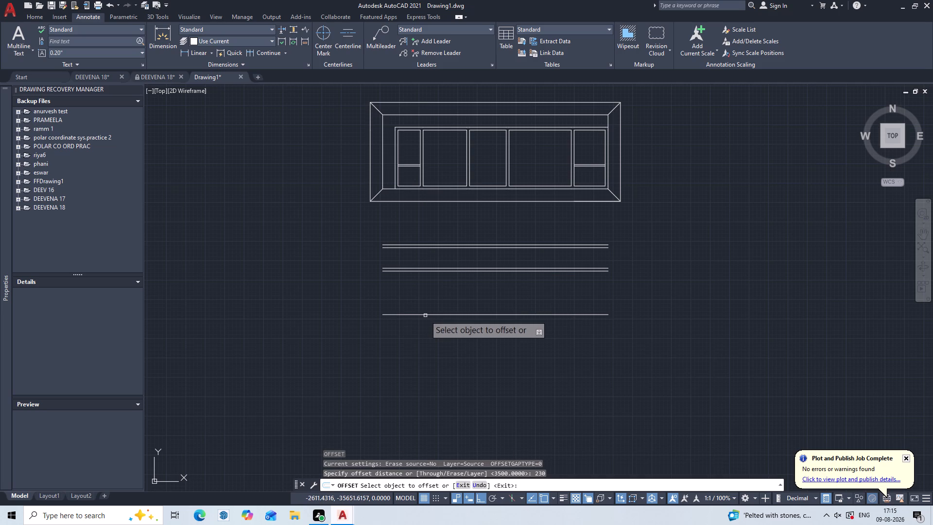
{"action": "left_click", "coordinate": [425, 315]}
{"action": "double_click", "coordinate": [420, 323]}
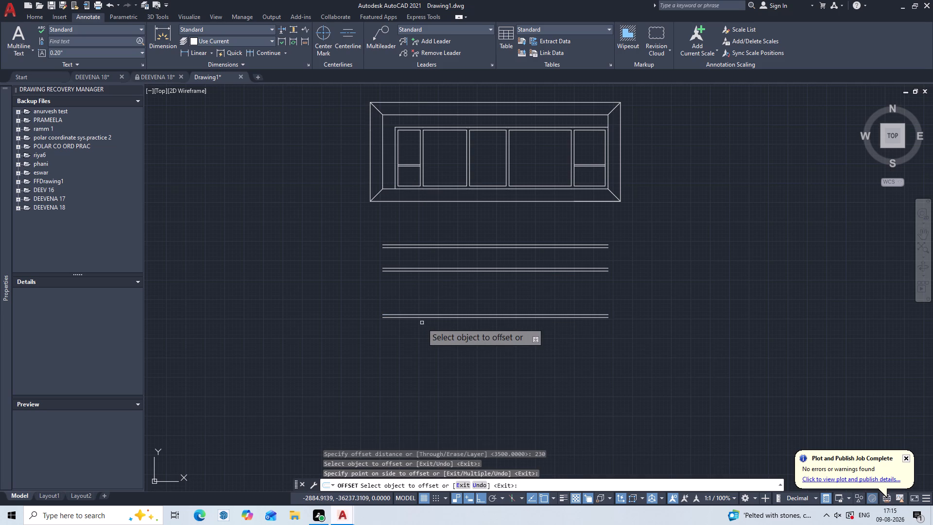
{"action": "key", "text": "Escape"}
{"action": "key", "text": "Escape"}
{"action": "key", "text": "Escape"}
{"action": "key", "text": "Escape"}
{"action": "key", "text": "Escape"}
{"action": "key", "text": "Escape"}
{"action": "key", "text": "Escape"}
{"action": "key", "text": "Escape"}
{"action": "key", "text": "Escape"}
{"action": "key", "text": "Escape"}
{"action": "key", "text": "Escape"}
{"action": "key", "text": "Escape"}
{"action": "key", "text": "Escape"}
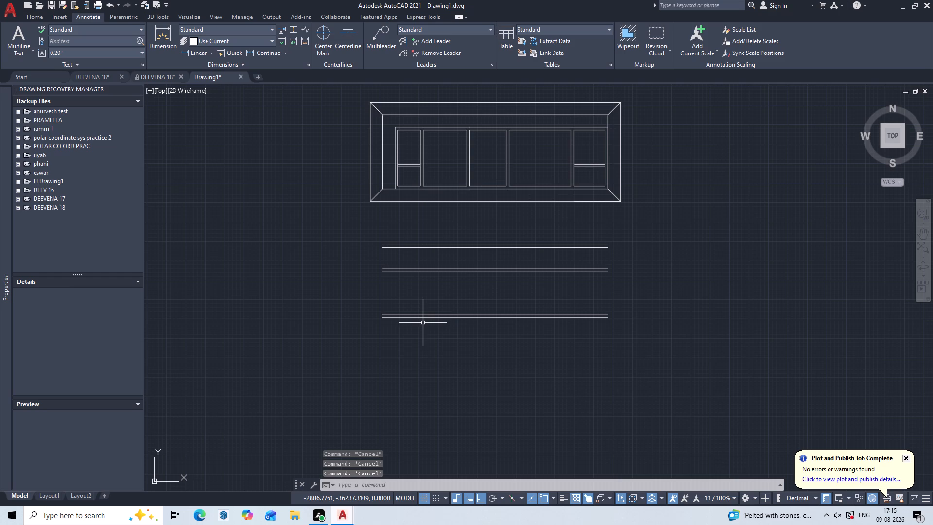
Offset the lower line of the third wall pair 1000 mm south.
{"action": "middle_click_drag", "start_coordinate": [423, 323], "coordinate": [463, 272]}
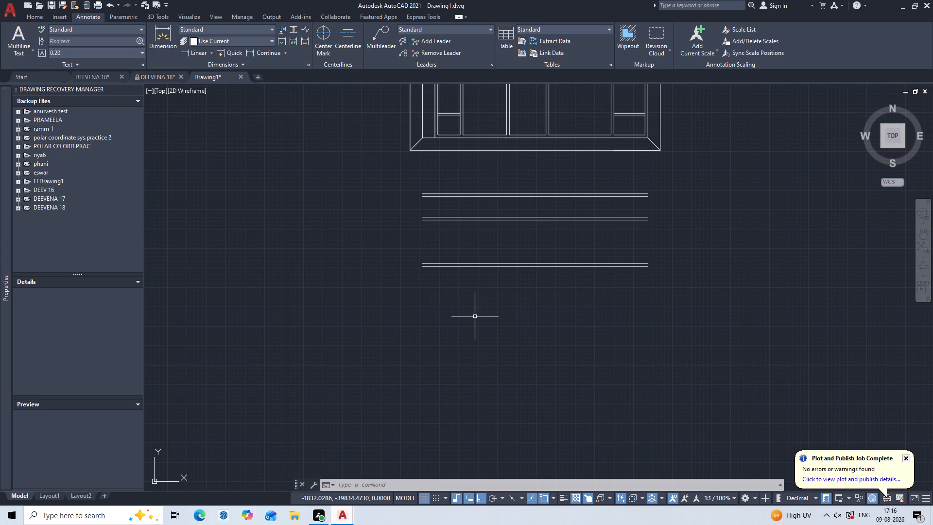
{"action": "key", "text": "o"}
{"action": "key", "text": "Return"}
{"action": "type", "text": "100"}
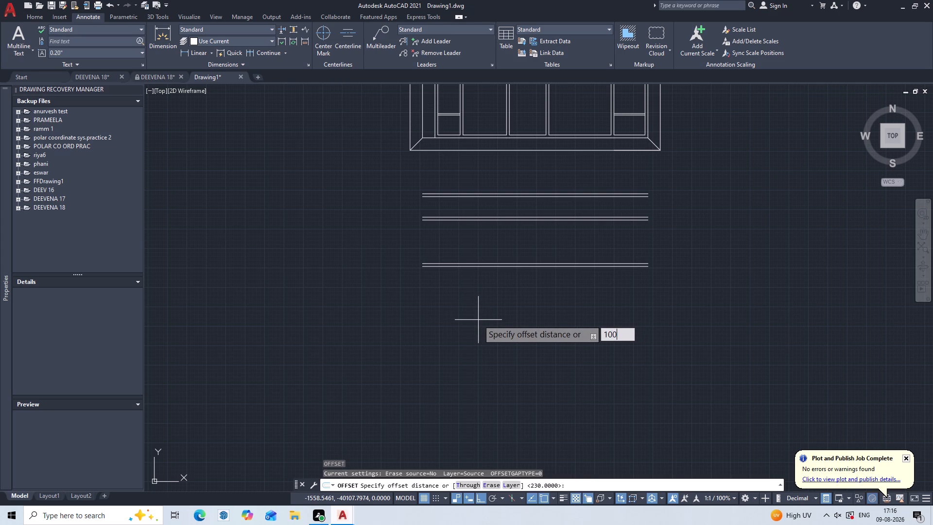
{"action": "key", "text": "0"}
{"action": "key", "text": "Return"}
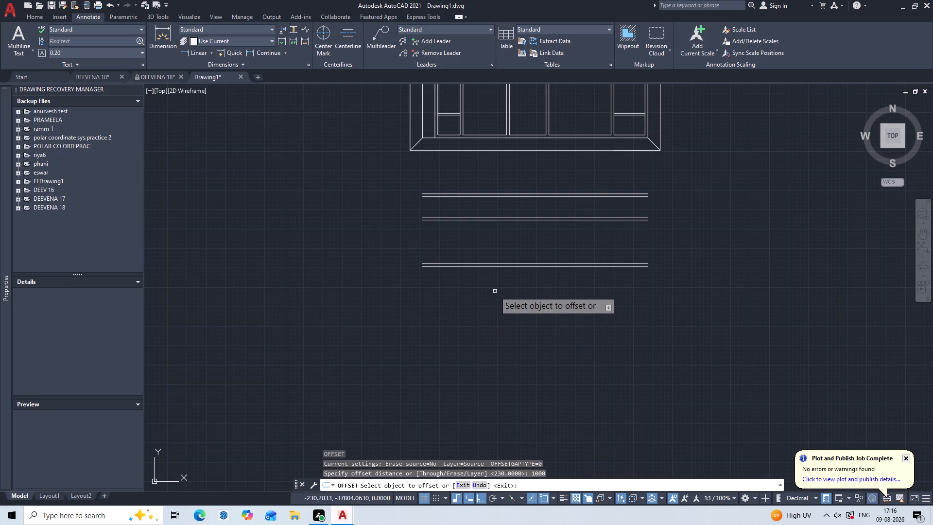
{"action": "left_click", "coordinate": [497, 266]}
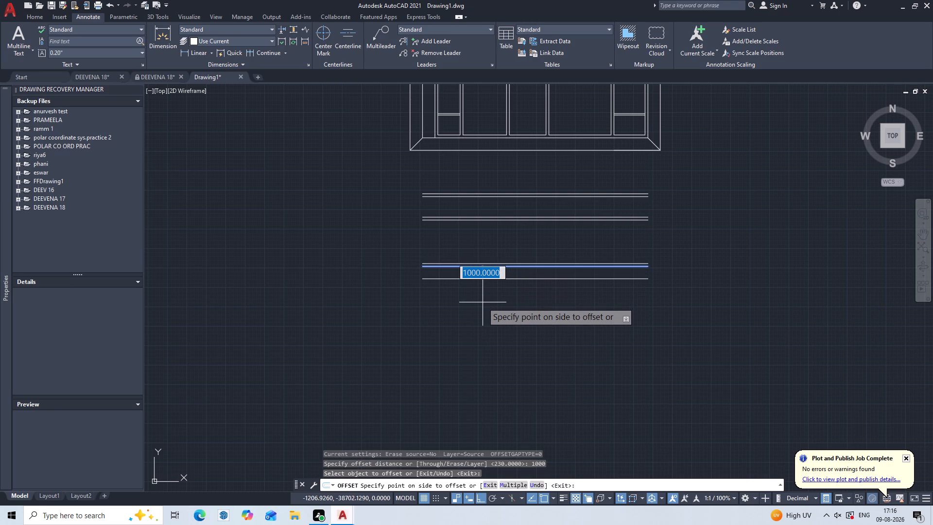
{"action": "left_click", "coordinate": [483, 302]}
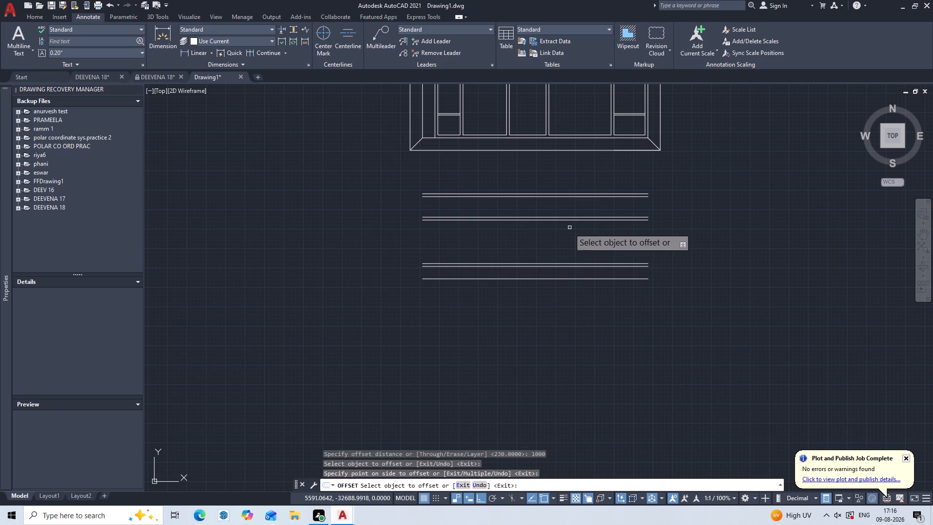
{"action": "key", "text": "Escape"}
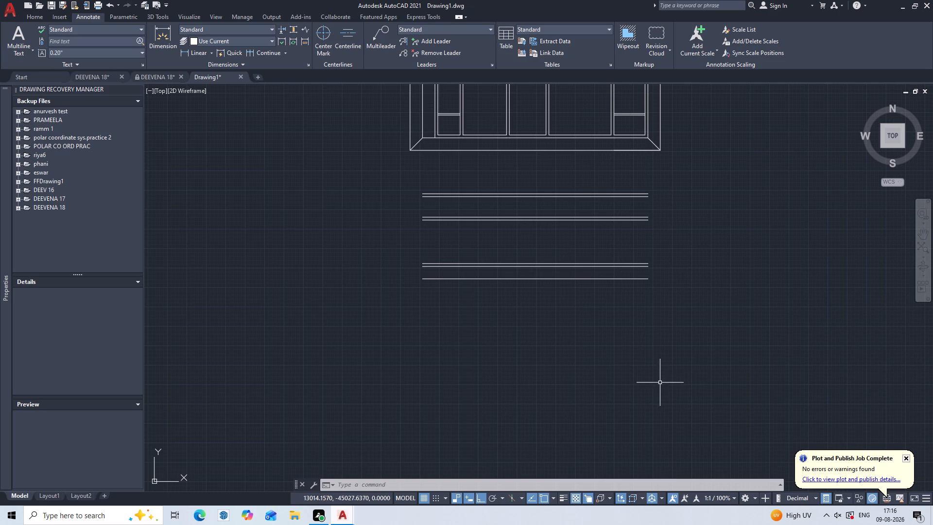
Draw a vertical construction line through the inner south-east corner of the second room from the west.
{"action": "key", "text": "x"}
{"action": "key", "text": "l"}
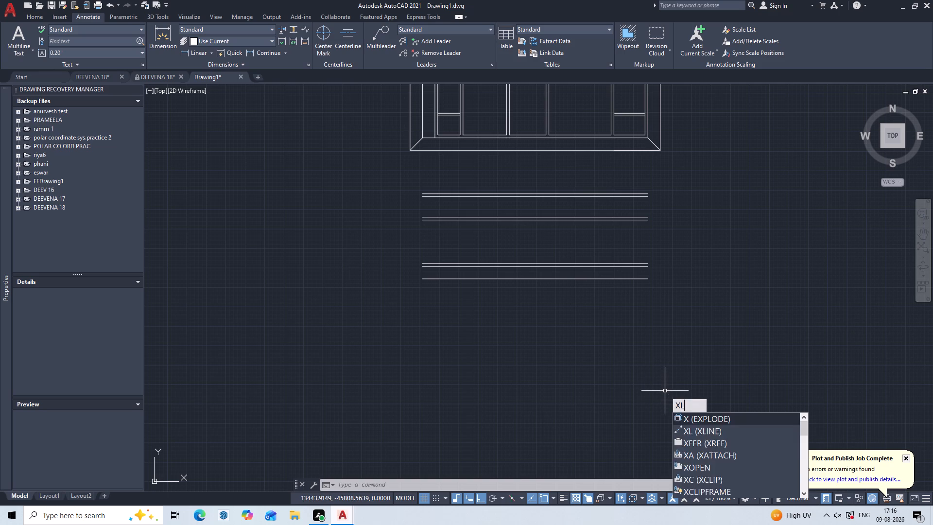
{"action": "key", "text": "Return"}
{"action": "key", "text": "v"}
{"action": "key", "text": "Return"}
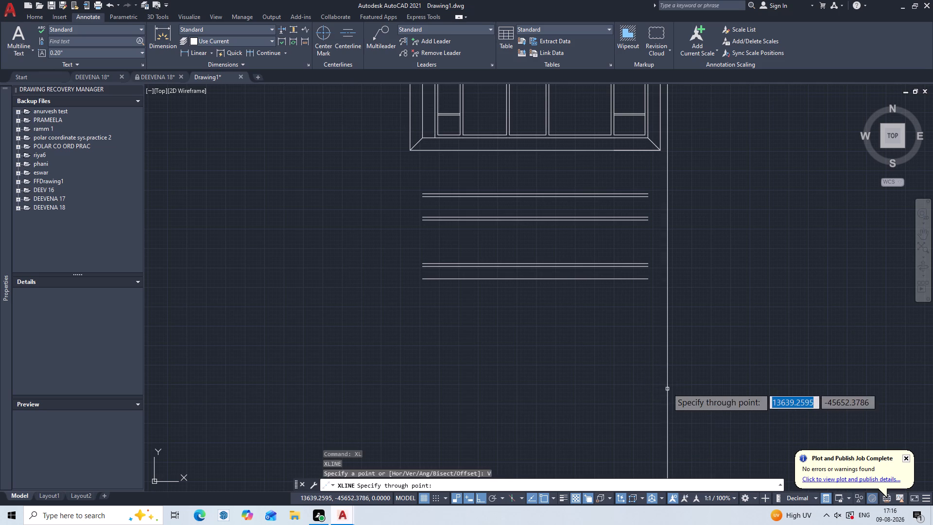
{"action": "middle_click_drag", "start_coordinate": [532, 304], "coordinate": [556, 406]}
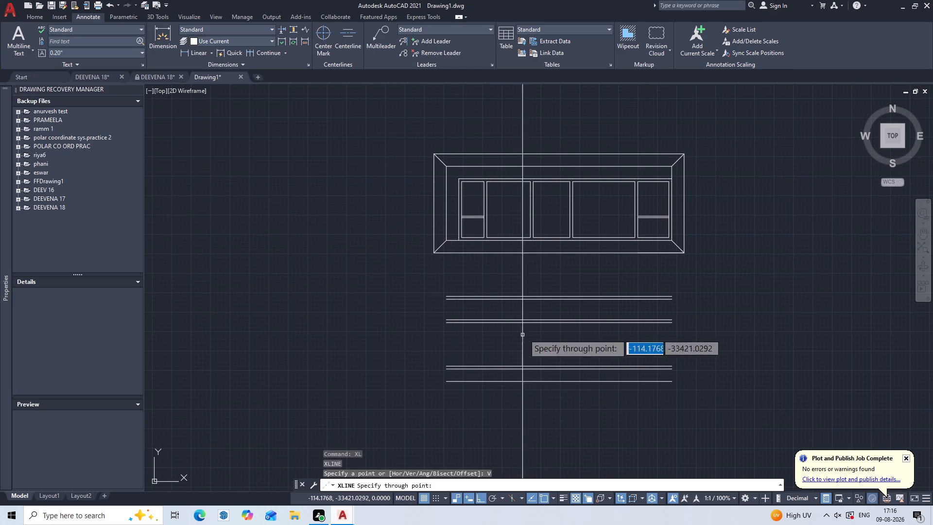
{"action": "scroll", "coordinate": [524, 248], "scroll_direction": "up", "scroll_amount": 3}
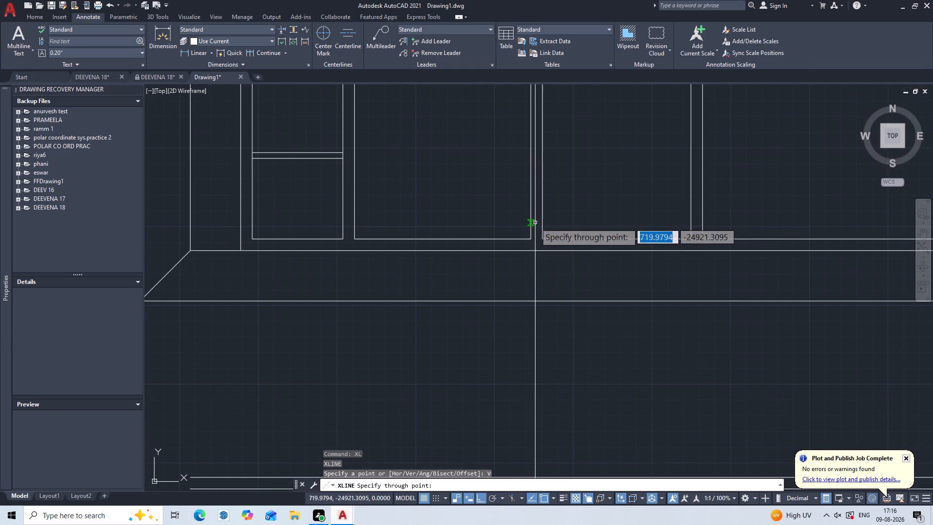
{"action": "left_click", "coordinate": [531, 237]}
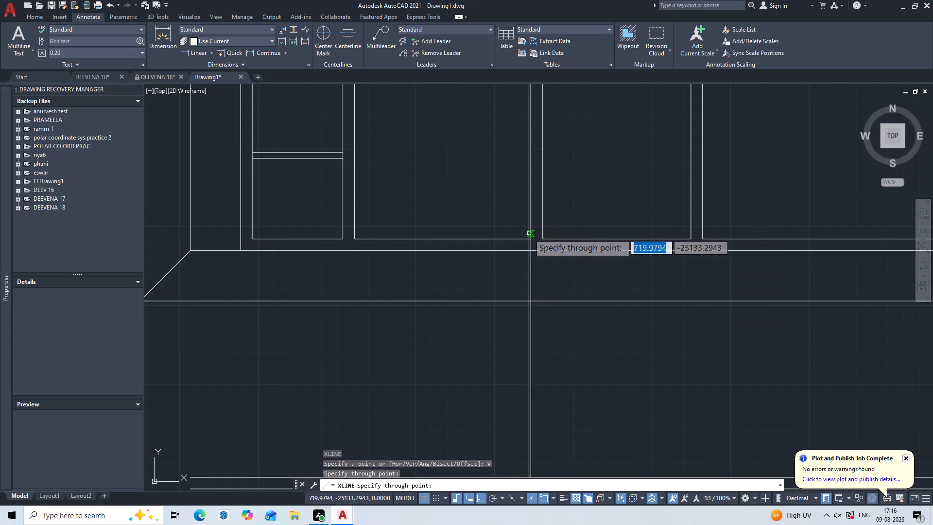
{"action": "key", "text": "Escape"}
{"action": "scroll", "coordinate": [583, 317], "scroll_direction": "down", "scroll_amount": 2}
{"action": "middle_click_drag", "start_coordinate": [582, 315], "coordinate": [572, 302]}
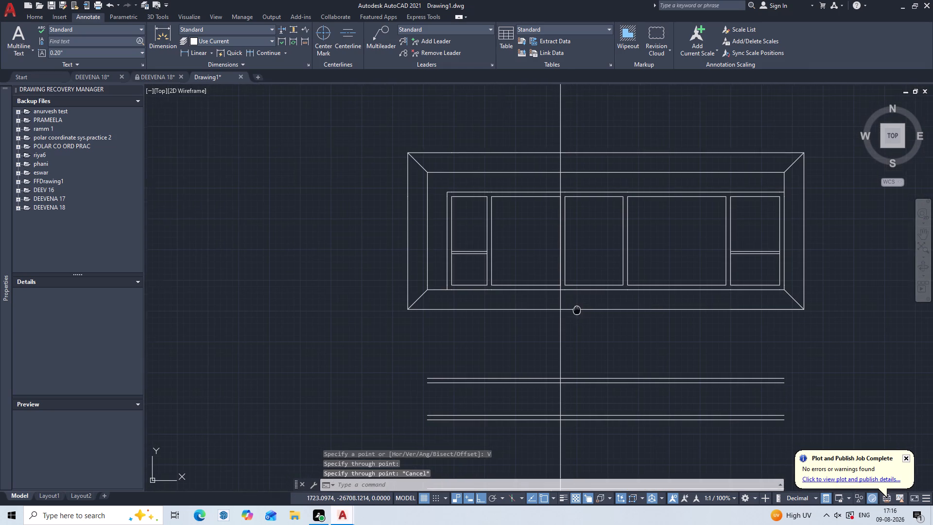
{"action": "middle_click_drag", "start_coordinate": [572, 302], "coordinate": [551, 219]}
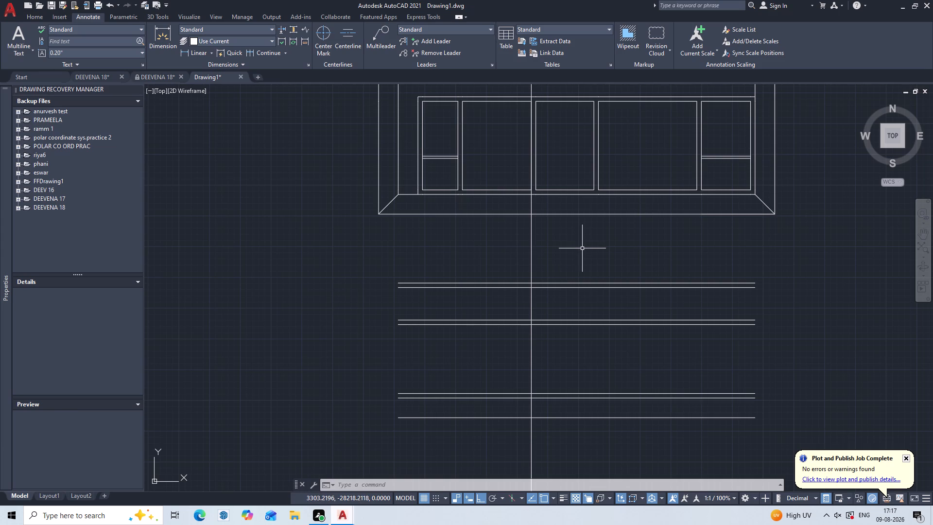
Offset the vertical construction line 230 mm east.
{"action": "middle_click_drag", "start_coordinate": [582, 247], "coordinate": [582, 247]}
{"action": "middle_click_drag", "start_coordinate": [582, 247], "coordinate": [575, 213]}
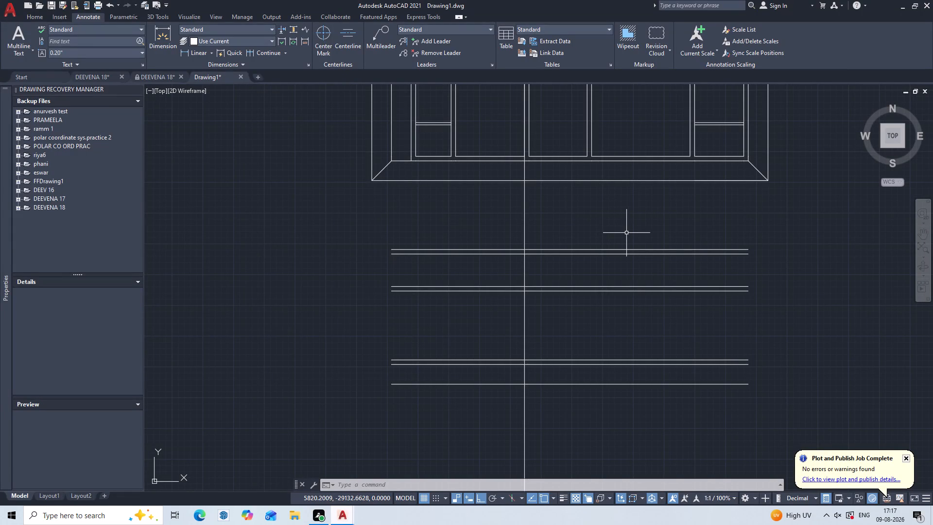
{"action": "key", "text": "o"}
{"action": "key", "text": "Return"}
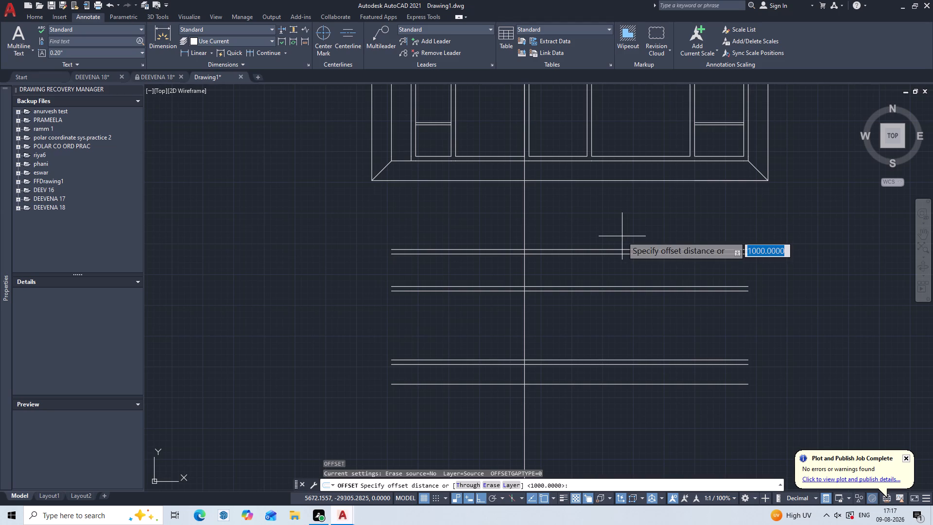
{"action": "key", "text": "2"}
{"action": "key", "text": "3"}
{"action": "key", "text": "0"}
{"action": "key", "text": "Return"}
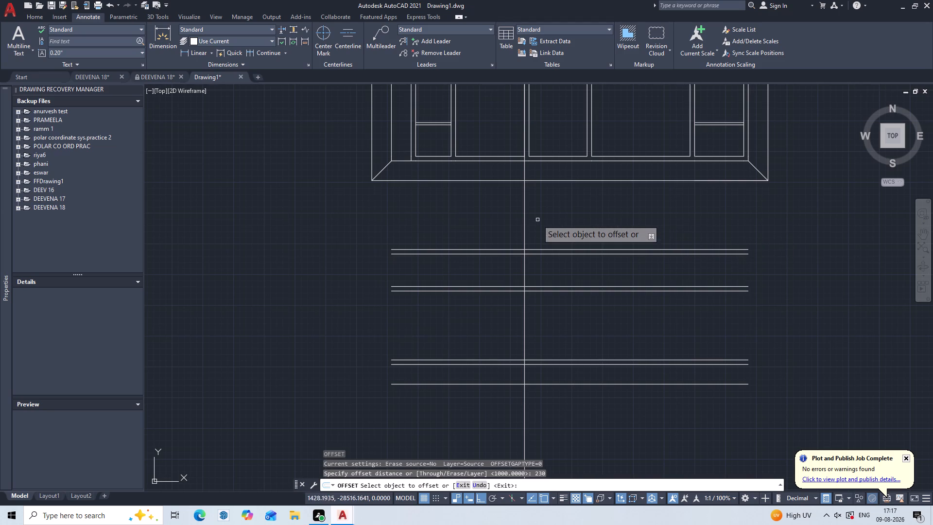
{"action": "left_click", "coordinate": [525, 218]}
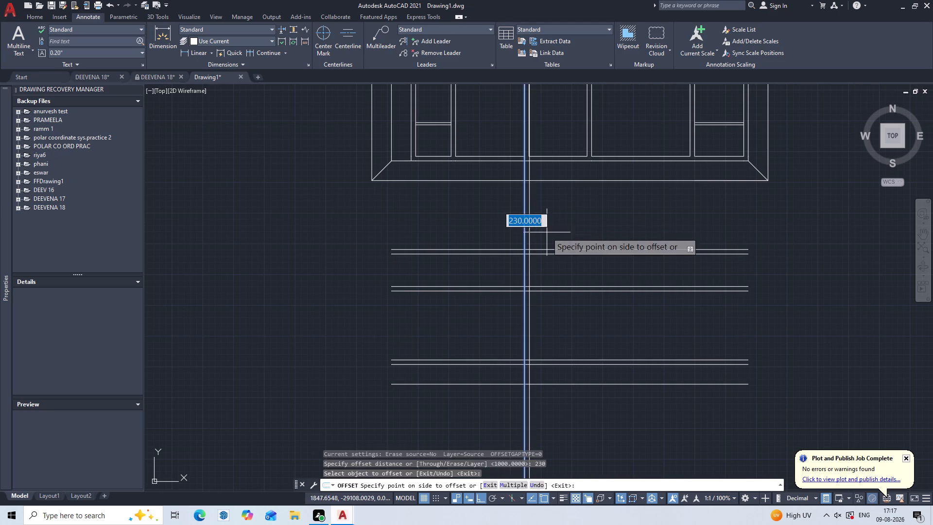
{"action": "left_click", "coordinate": [547, 232]}
{"action": "key", "text": "Escape"}
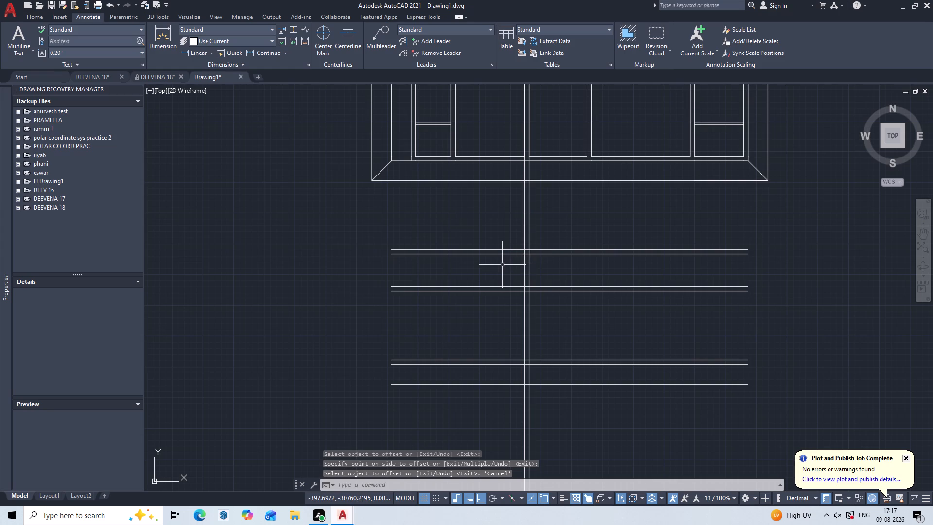
Trim the eastern vertical line above the northernmost wall line and both vertical lines below the southernmost line.
{"action": "scroll", "coordinate": [523, 253], "scroll_direction": "up", "scroll_amount": 1}
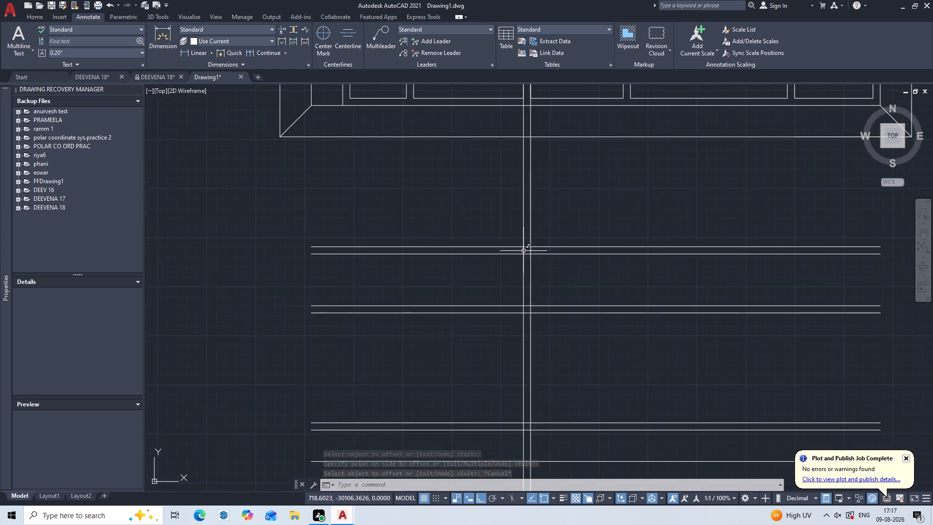
{"action": "scroll", "coordinate": [523, 251], "scroll_direction": "up", "scroll_amount": 1}
{"action": "type", "text": "TR"}
{"action": "key", "text": "Return"}
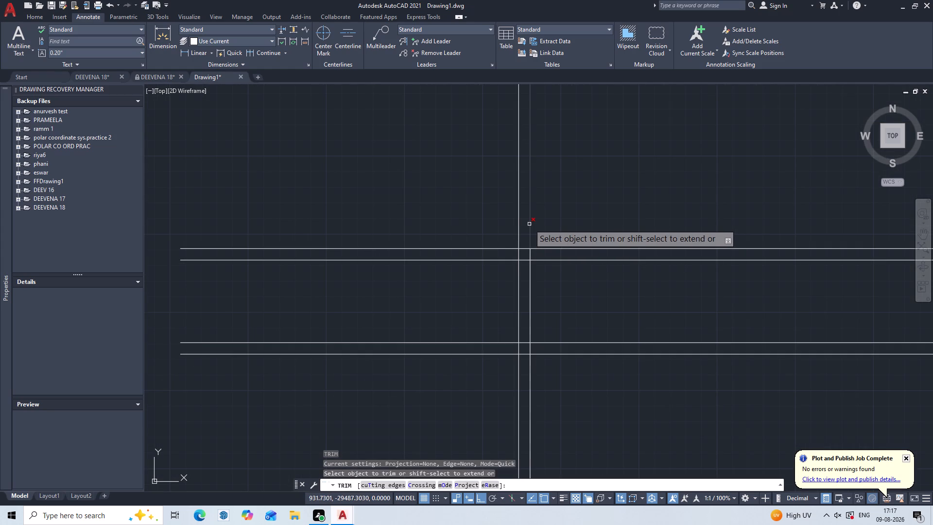
{"action": "left_click", "coordinate": [529, 224]}
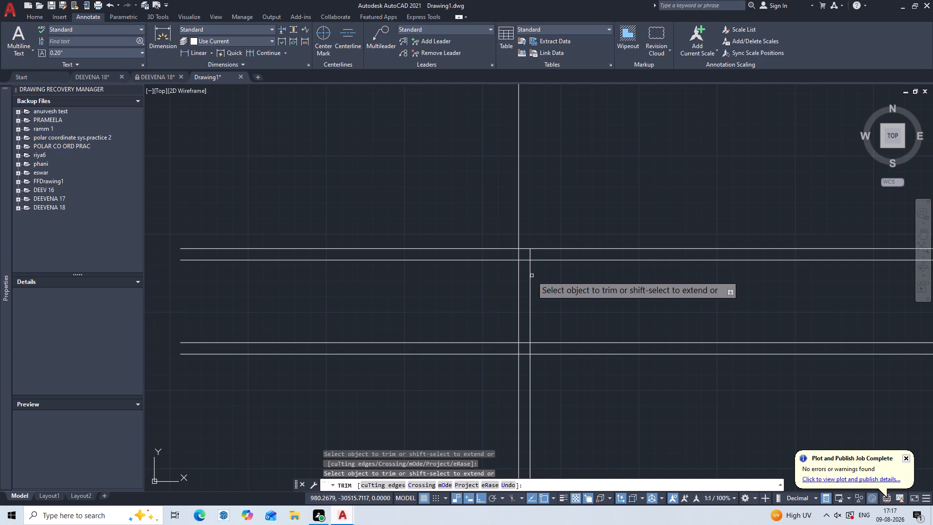
{"action": "scroll", "coordinate": [558, 287], "scroll_direction": "down", "scroll_amount": 2}
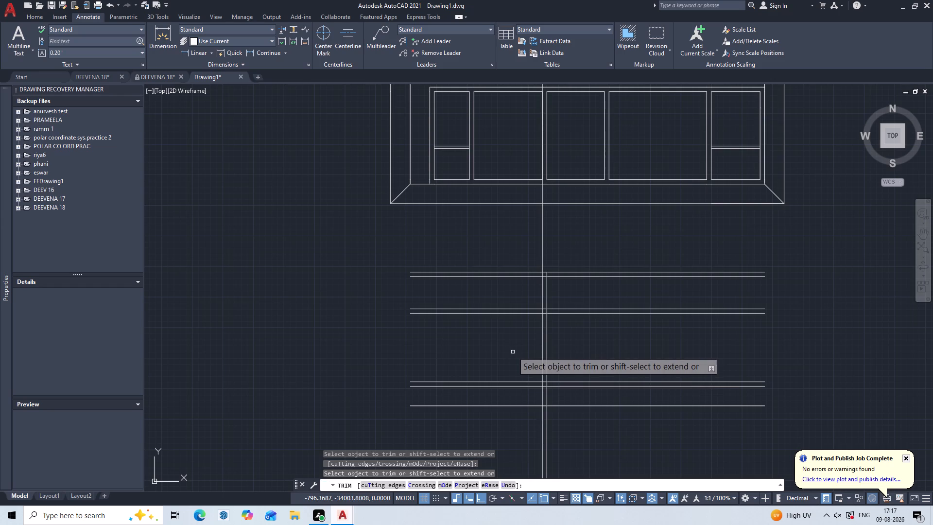
{"action": "left_click", "coordinate": [515, 420]}
{"action": "left_click", "coordinate": [582, 431]}
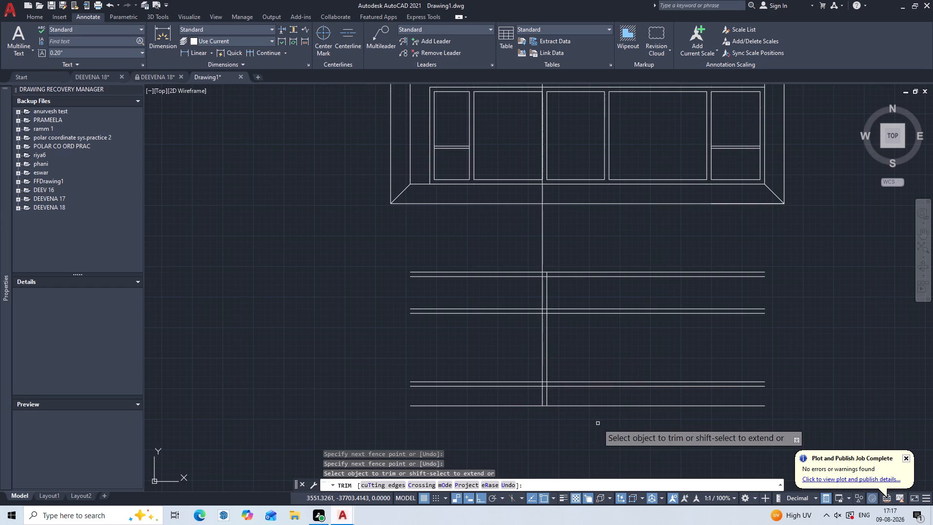
{"action": "key", "text": "Escape"}
{"action": "key", "text": "Escape"}
{"action": "key", "text": "Escape"}
{"action": "key", "text": "Escape"}
{"action": "key", "text": "Escape"}
{"action": "key", "text": "Escape"}
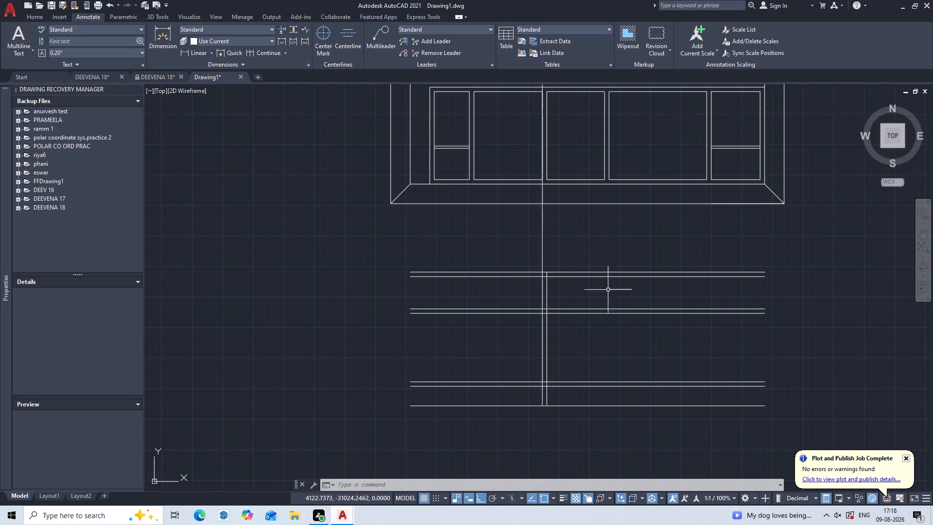
Delete the western vertical ray that runs up through the floor plan.
{"action": "left_click", "coordinate": [563, 220]}
{"action": "left_click", "coordinate": [529, 237]}
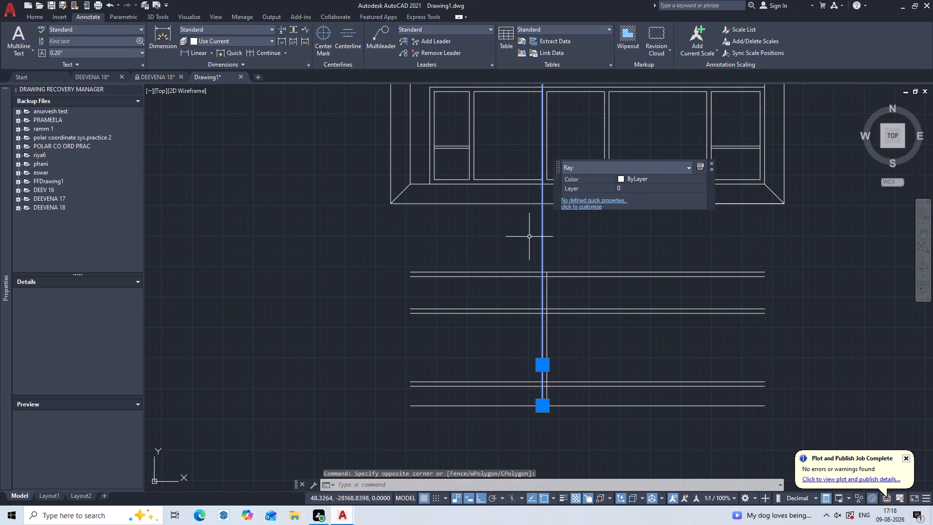
{"action": "key", "text": "Delete"}
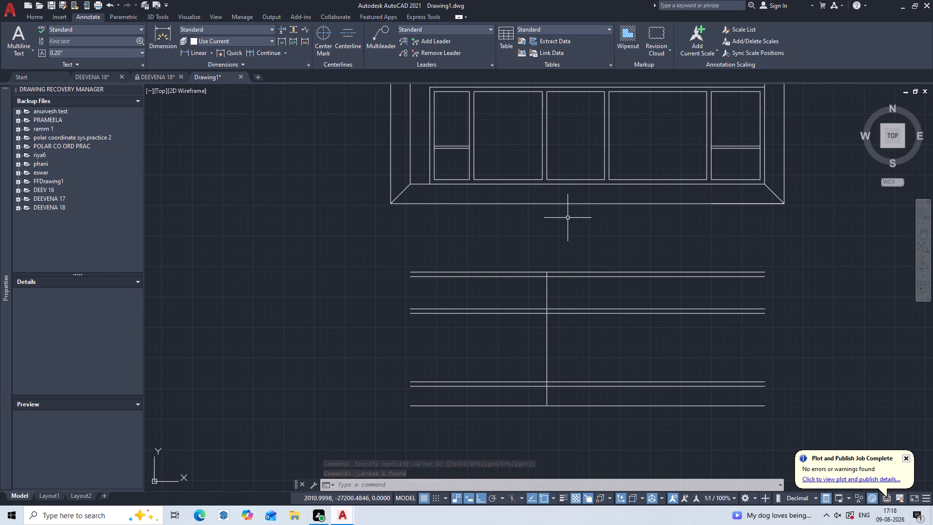
Offset the remaining vertical line between the southern wall lines 230 mm west to form a vertical wall pair.
{"action": "key", "text": "o"}
{"action": "key", "text": "Return"}
{"action": "type", "text": "23"}
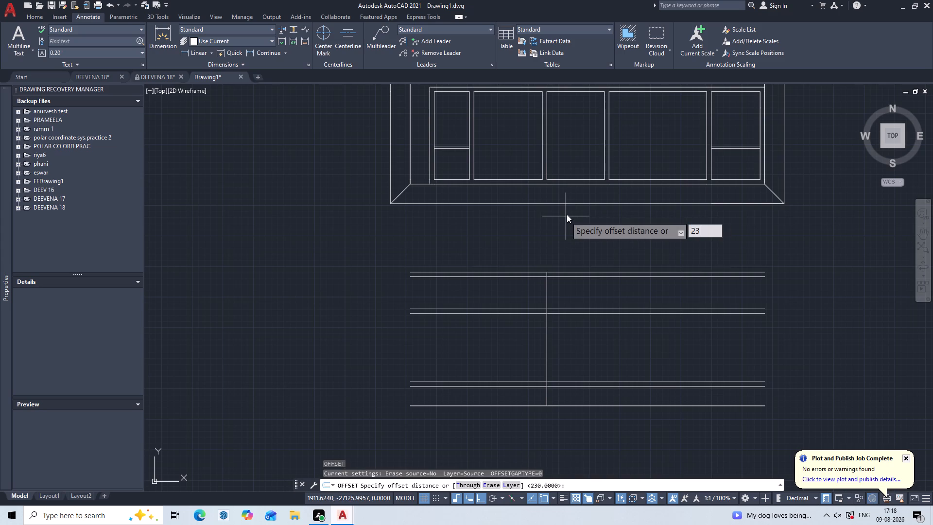
{"action": "key", "text": "0"}
{"action": "key", "text": "Return"}
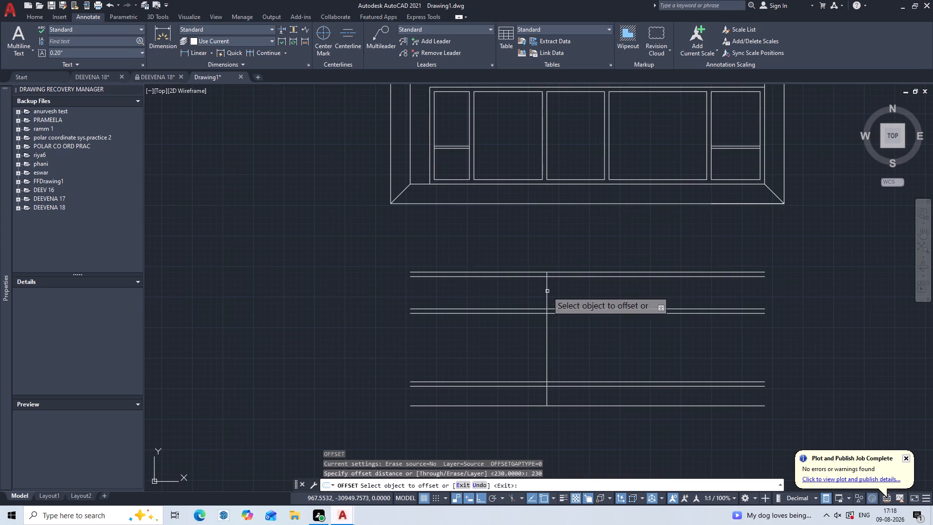
{"action": "left_click", "coordinate": [547, 291]}
{"action": "left_click", "coordinate": [535, 292]}
{"action": "key", "text": "Escape"}
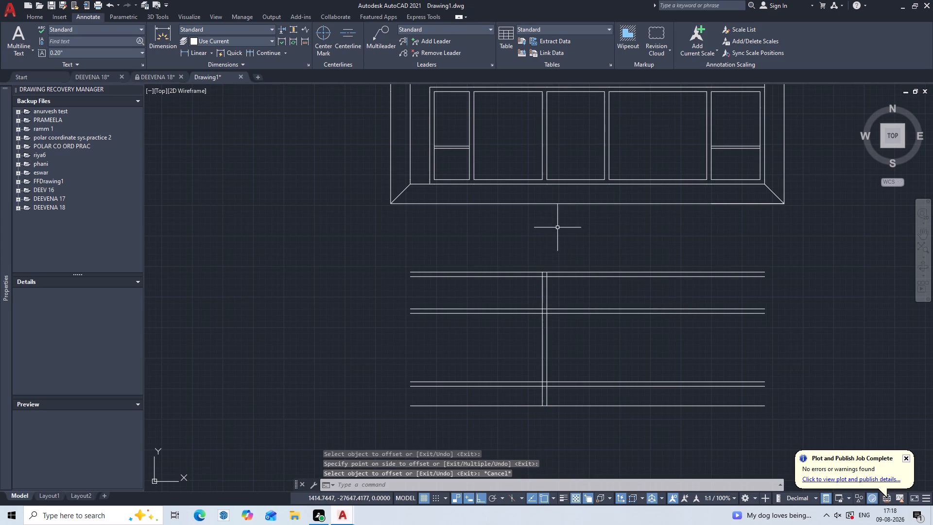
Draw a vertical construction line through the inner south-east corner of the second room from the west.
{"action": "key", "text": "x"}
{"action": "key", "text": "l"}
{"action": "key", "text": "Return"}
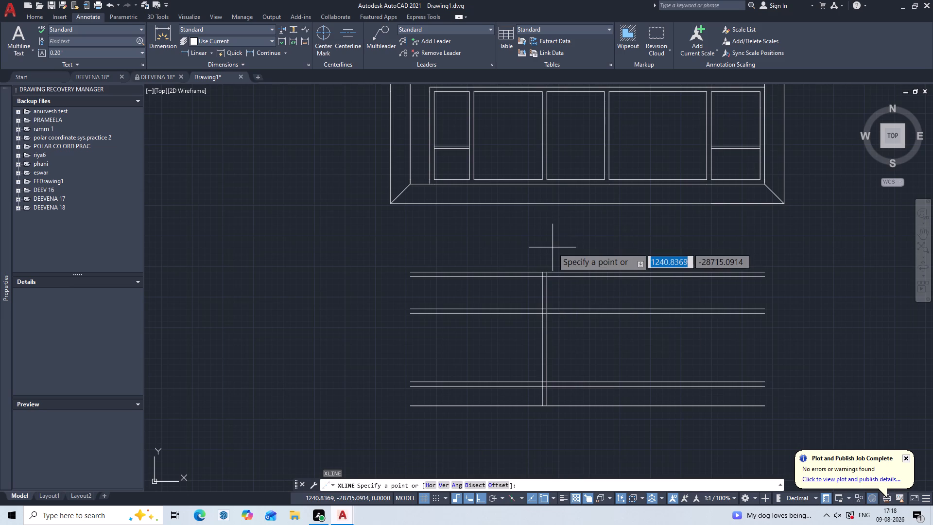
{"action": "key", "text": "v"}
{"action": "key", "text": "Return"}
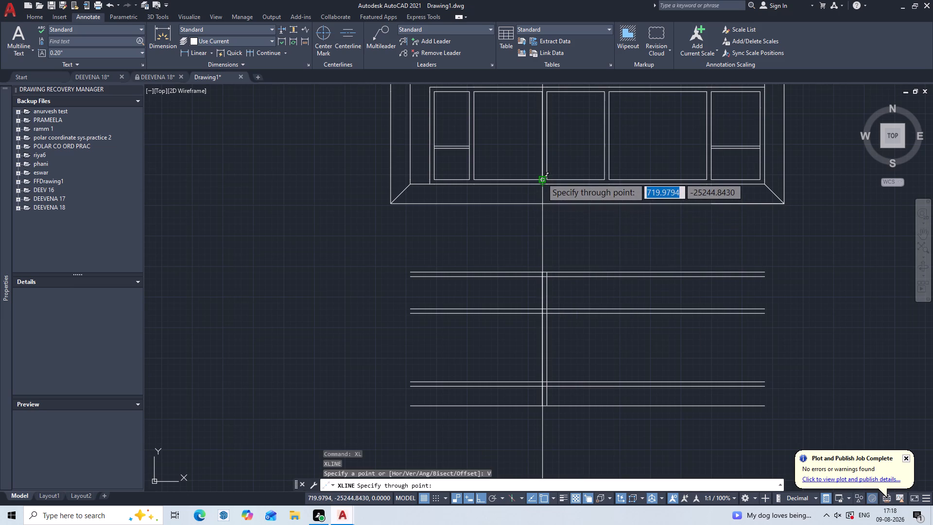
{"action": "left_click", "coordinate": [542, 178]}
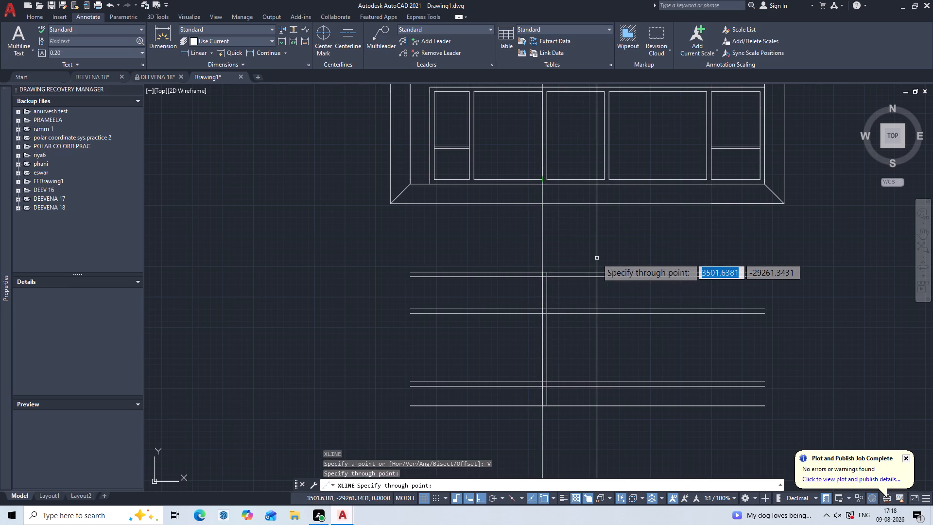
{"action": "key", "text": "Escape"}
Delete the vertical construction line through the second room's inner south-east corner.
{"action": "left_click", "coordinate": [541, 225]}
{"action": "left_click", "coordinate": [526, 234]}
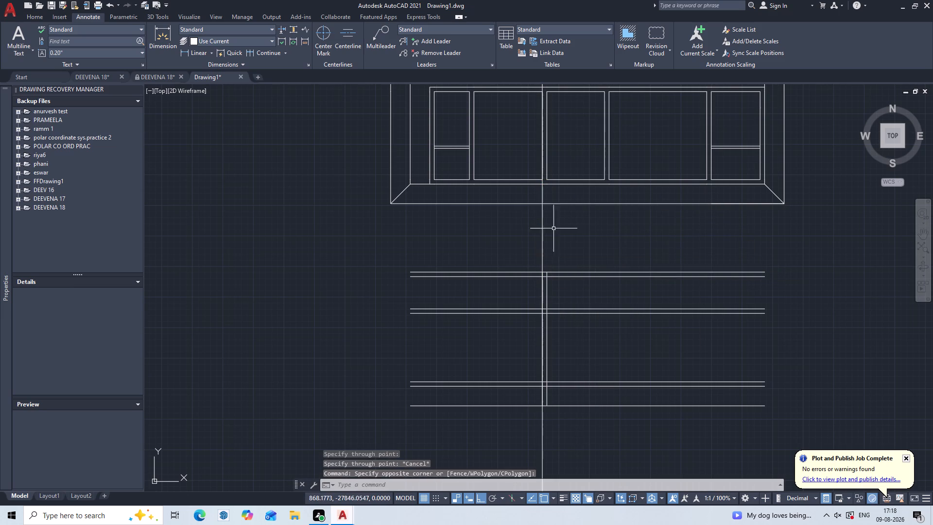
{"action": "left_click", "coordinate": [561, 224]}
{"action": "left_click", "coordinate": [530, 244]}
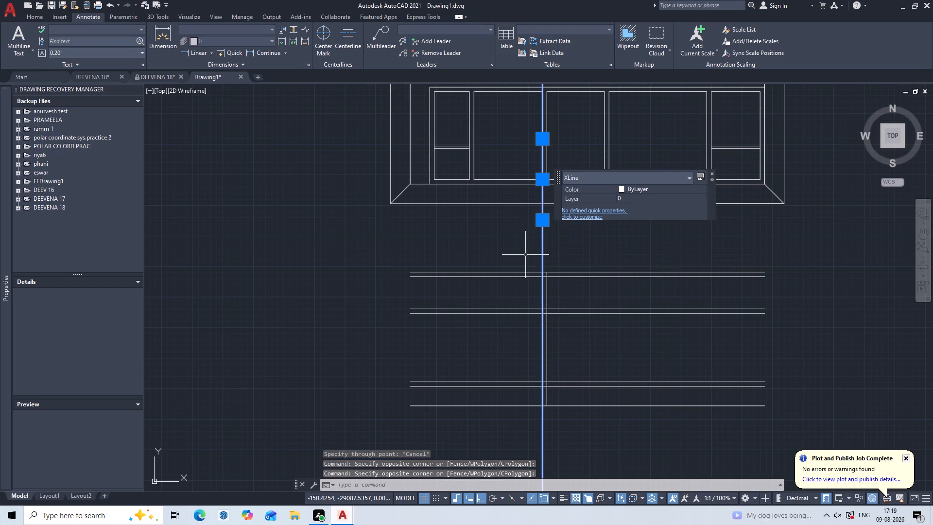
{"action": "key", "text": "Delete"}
Offset the eastern line of the vertical wall pair 4800 mm east.
{"action": "middle_click_drag", "start_coordinate": [540, 261], "coordinate": [473, 190]}
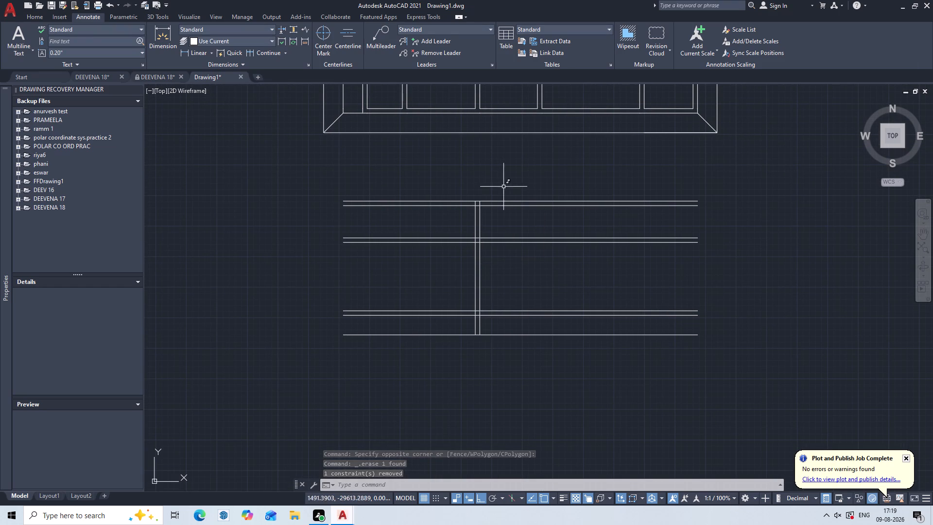
{"action": "key", "text": "o"}
{"action": "key", "text": "Return"}
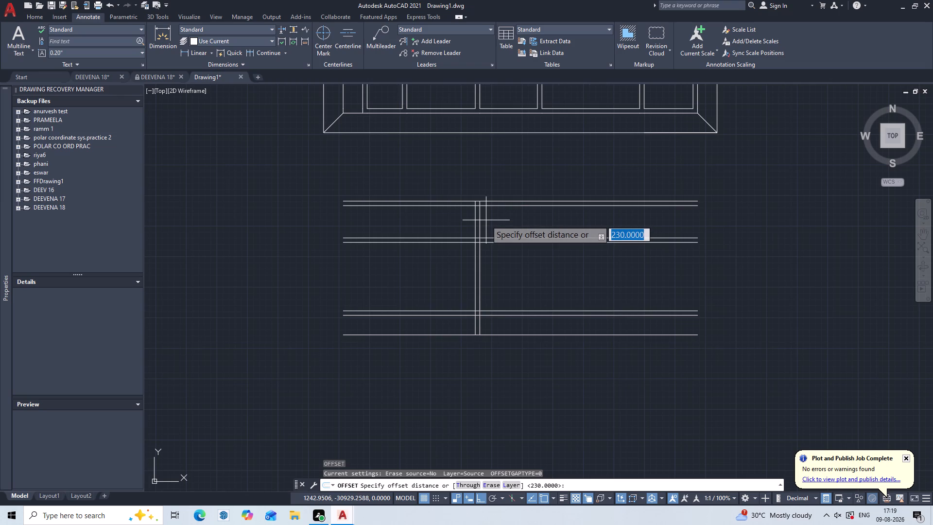
{"action": "type", "text": "48"}
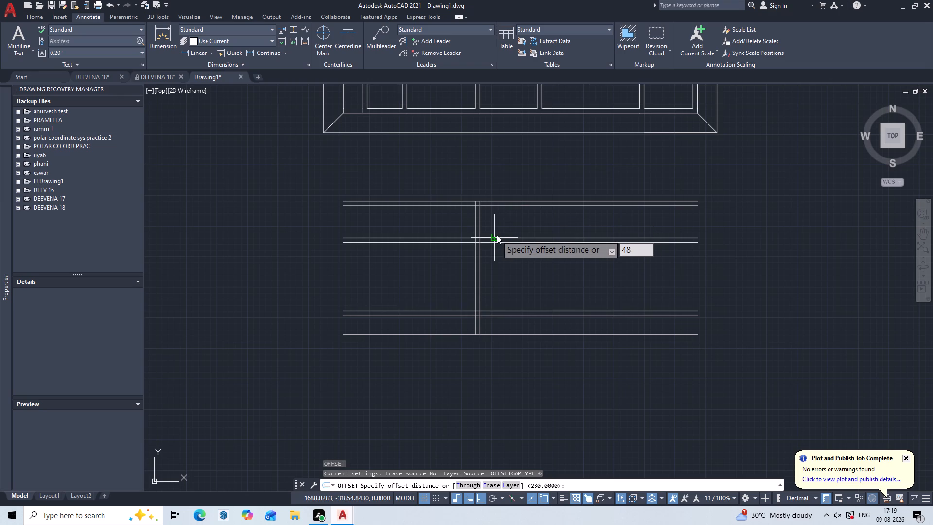
{"action": "type", "text": "00"}
{"action": "key", "text": "Return"}
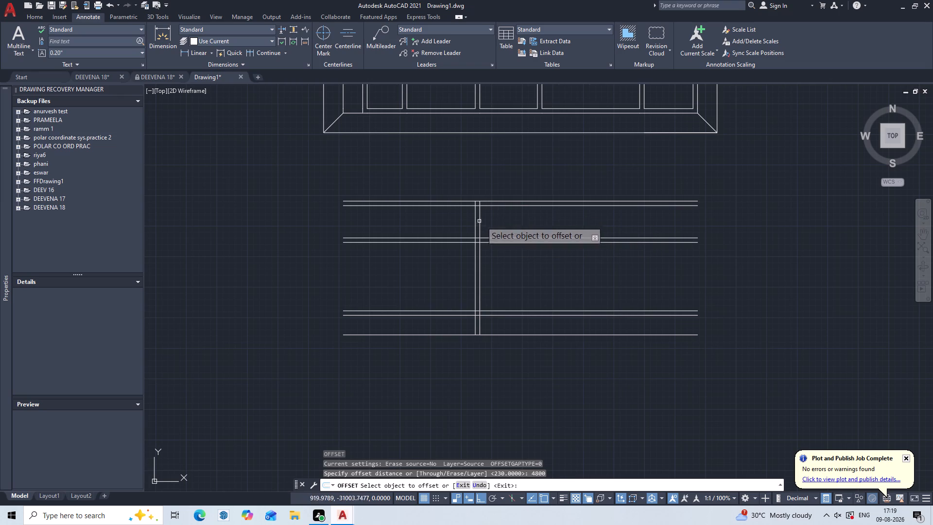
{"action": "left_click", "coordinate": [480, 223]}
{"action": "left_click", "coordinate": [508, 227]}
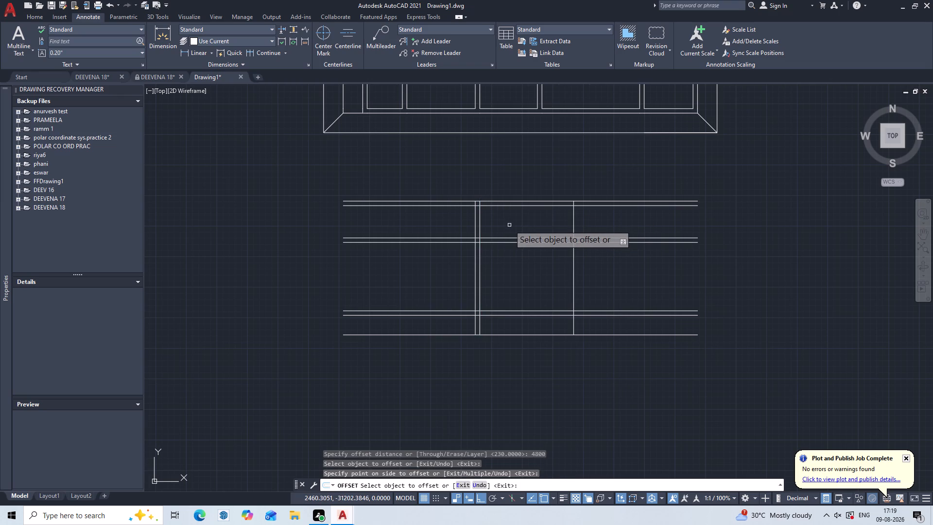
{"action": "key", "text": "Escape"}
{"action": "key", "text": "Escape"}
{"action": "key", "text": "Escape"}
{"action": "key", "text": "Escape"}
{"action": "key", "text": "Escape"}
{"action": "key", "text": "Escape"}
{"action": "key", "text": "Escape"}
{"action": "key", "text": "Escape"}
{"action": "key", "text": "Escape"}
{"action": "key", "text": "Escape"}
{"action": "key", "text": "Escape"}
{"action": "key", "text": "Escape"}
Offset the easternmost vertical line 230 mm east to form a second vertical wall pair.
{"action": "key", "text": "o"}
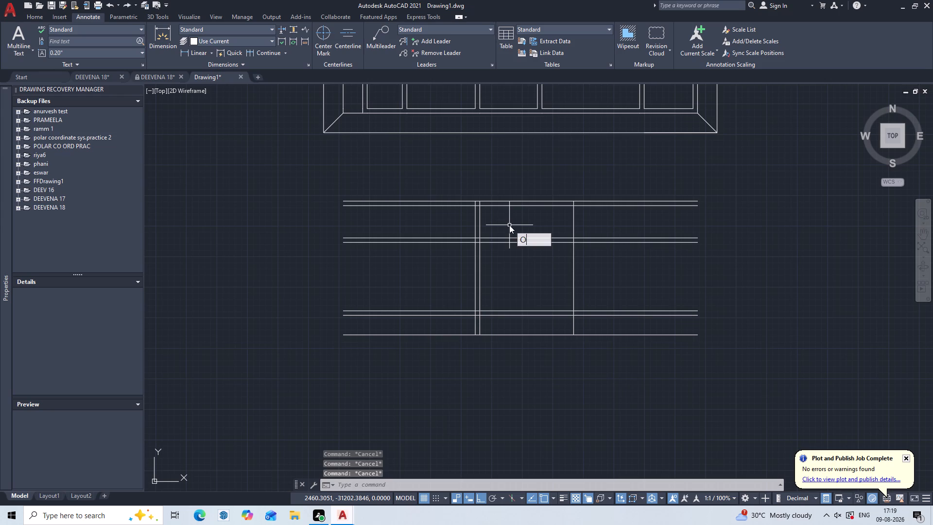
{"action": "key", "text": "Return"}
{"action": "type", "text": "230"}
{"action": "key", "text": "Return"}
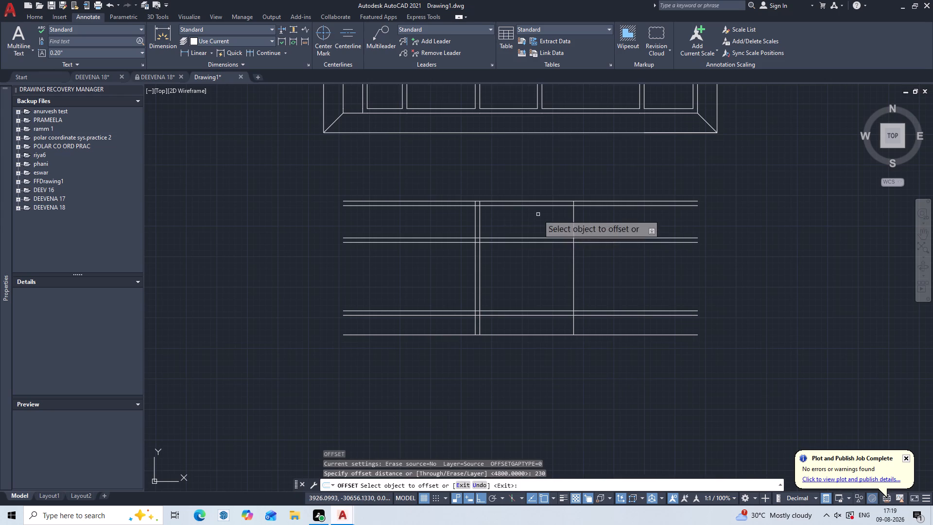
{"action": "left_click", "coordinate": [574, 217]}
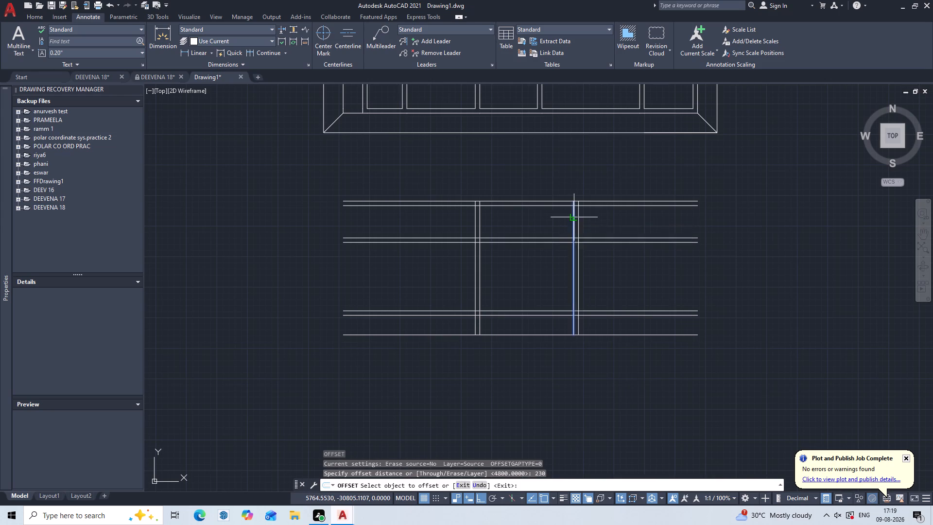
{"action": "left_click", "coordinate": [591, 221]}
{"action": "key", "text": "Escape"}
{"action": "key", "text": "Escape"}
{"action": "key", "text": "Escape"}
{"action": "key", "text": "Escape"}
{"action": "key", "text": "Escape"}
{"action": "key", "text": "Escape"}
{"action": "key", "text": "Escape"}
{"action": "key", "text": "Escape"}
{"action": "key", "text": "Escape"}
{"action": "key", "text": "Escape"}
{"action": "key", "text": "Escape"}
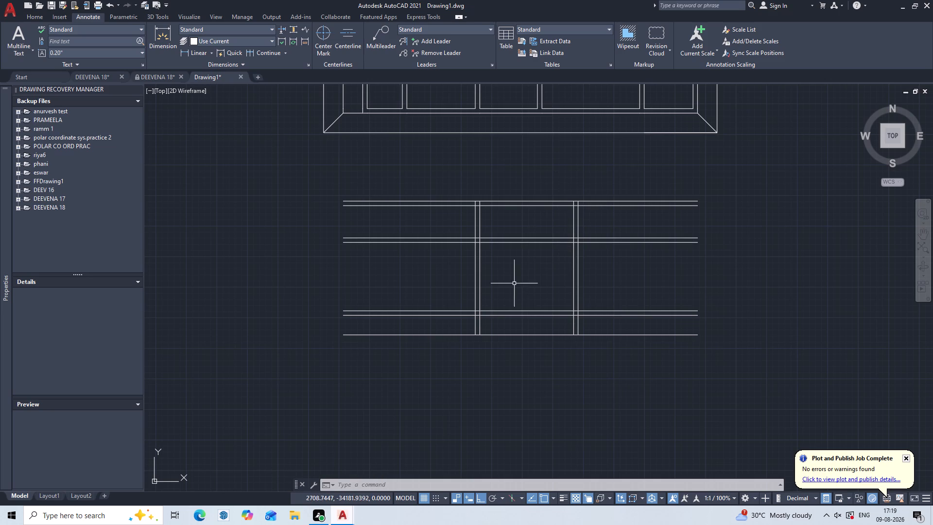
Offset the easternmost vertical line of the southern layout 4200 mm east.
{"action": "middle_click_drag", "start_coordinate": [540, 251], "coordinate": [484, 258]}
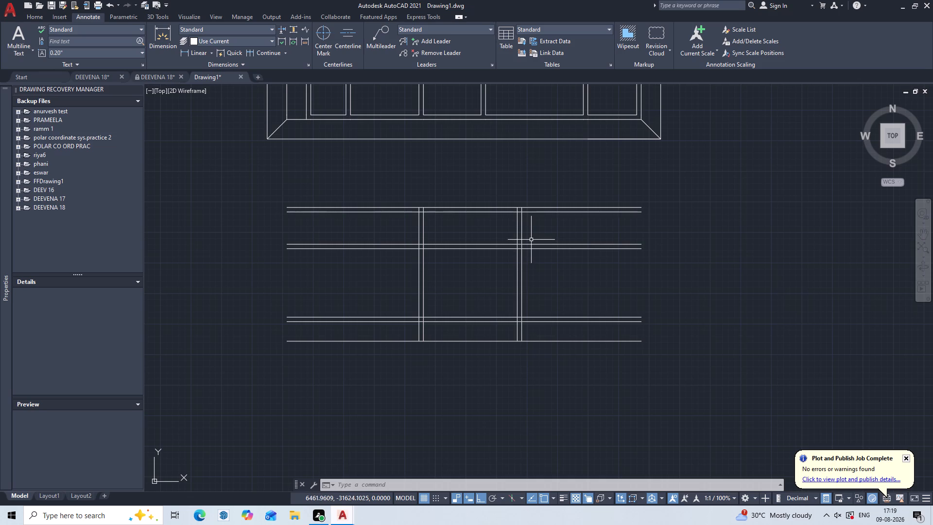
{"action": "key", "text": "o"}
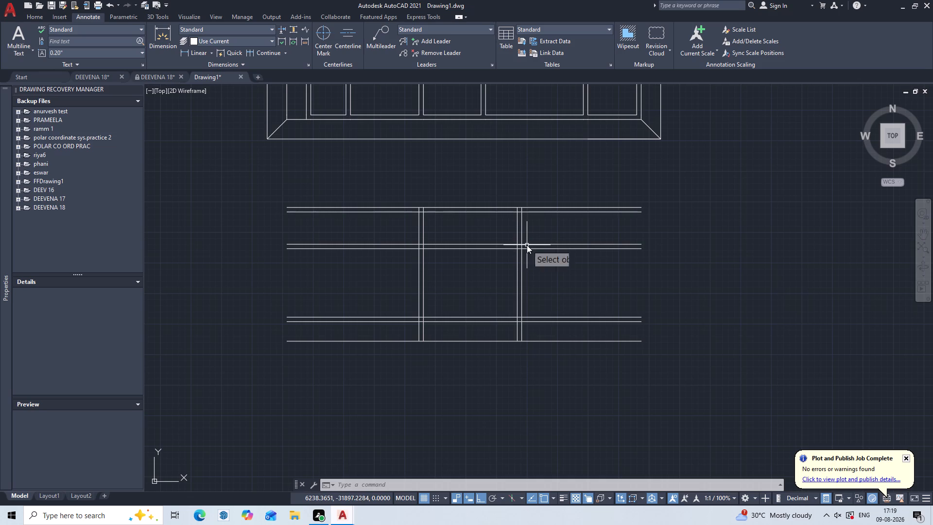
{"action": "key", "text": "Return"}
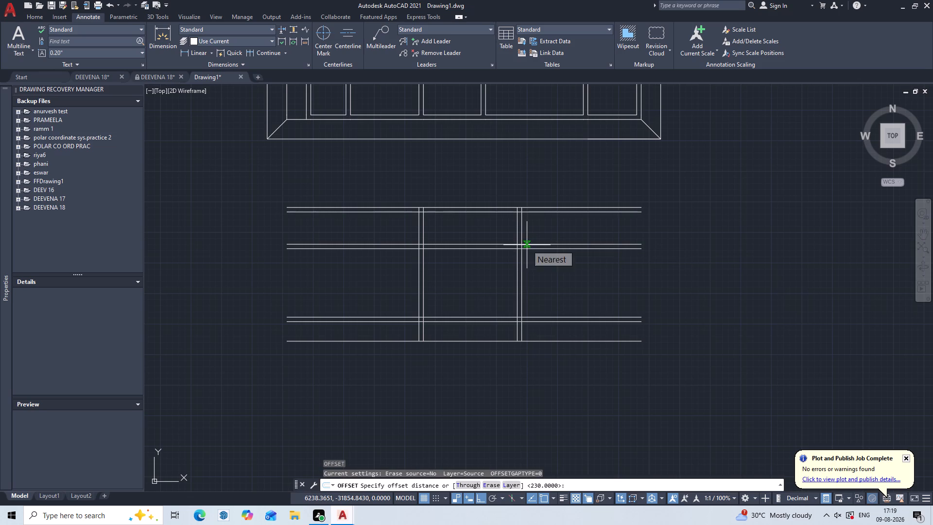
{"action": "type", "text": "4200"}
{"action": "key", "text": "Return"}
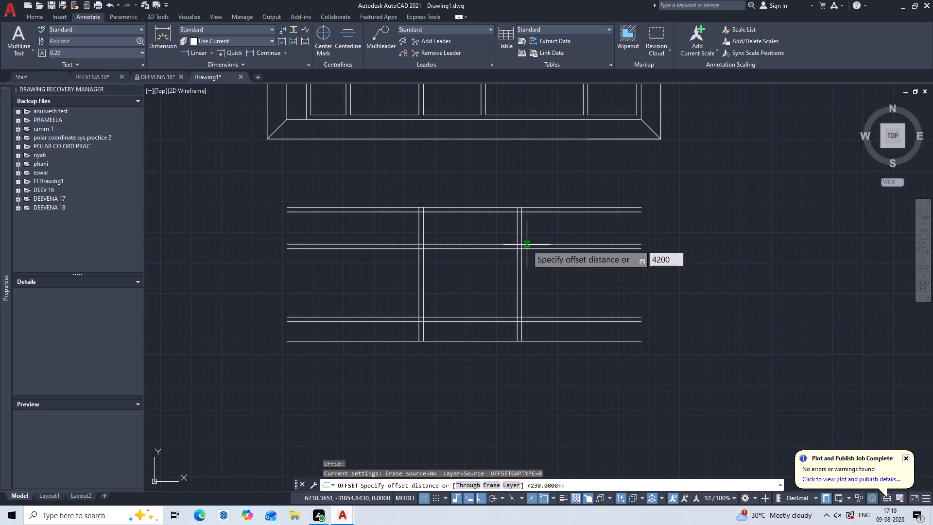
{"action": "double_click", "coordinate": [521, 291]}
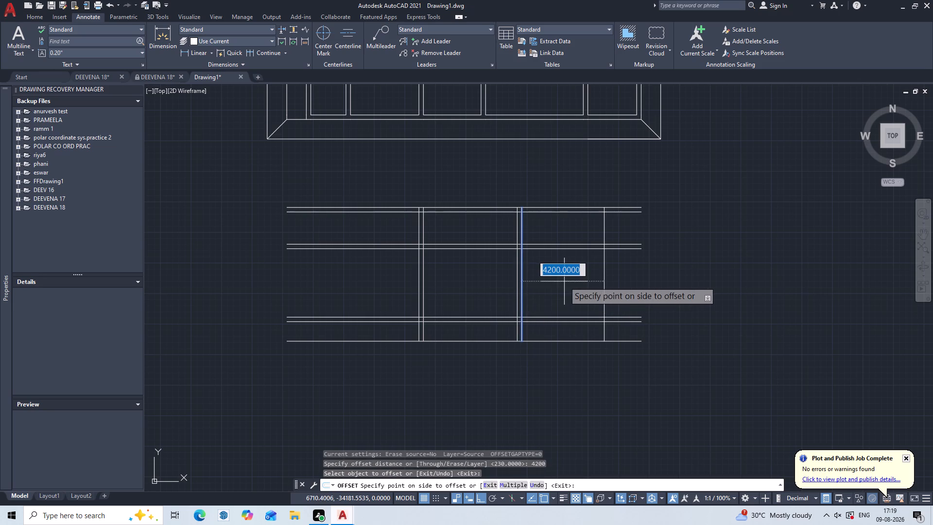
{"action": "left_click", "coordinate": [568, 280]}
{"action": "key", "text": "Escape"}
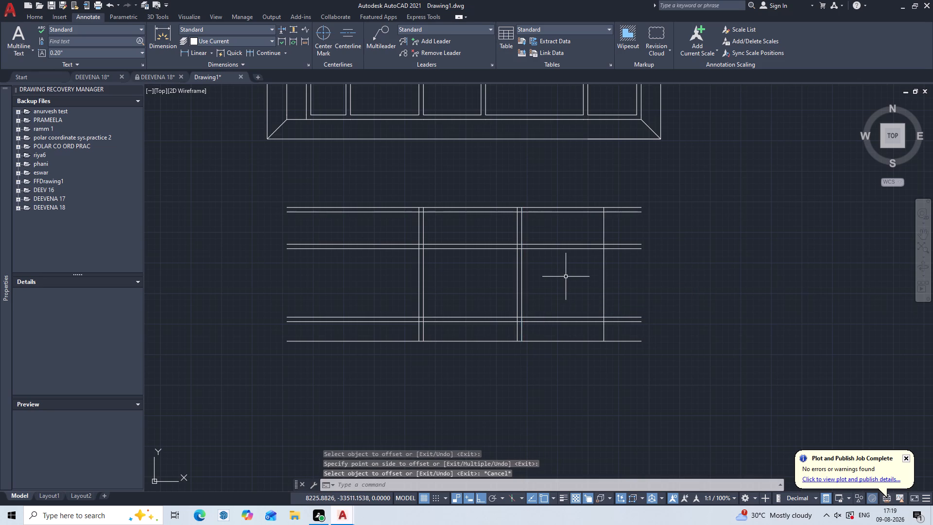
{"action": "key", "text": "Escape"}
{"action": "key", "text": "Escape"}
{"action": "key", "text": "Escape"}
{"action": "key", "text": "Escape"}
{"action": "key", "text": "Escape"}
{"action": "key", "text": "Escape"}
{"action": "key", "text": "Escape"}
{"action": "key", "text": "Escape"}
{"action": "key", "text": "Escape"}
{"action": "key", "text": "Escape"}
{"action": "key", "text": "Escape"}
Offset the new easternmost vertical line 230 mm east to form a third vertical wall pair.
{"action": "key", "text": "o"}
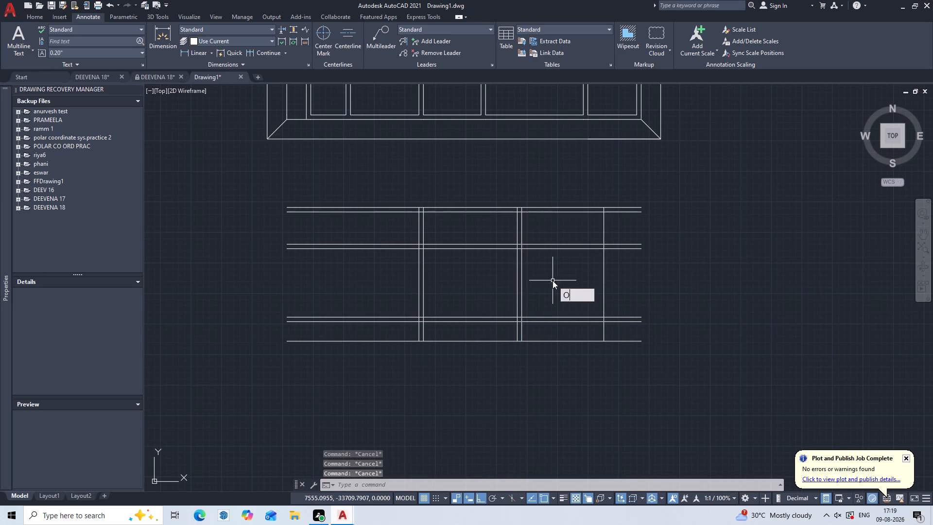
{"action": "key", "text": "Return"}
{"action": "type", "text": "230"}
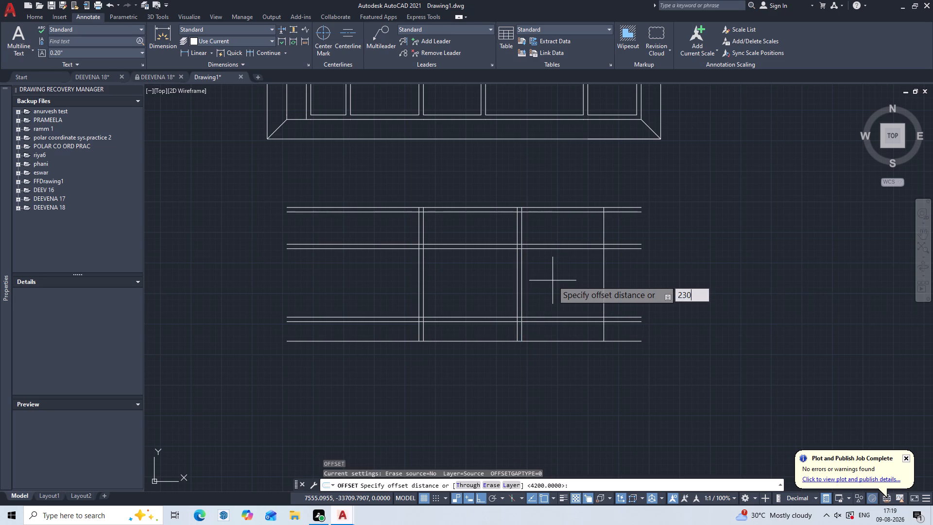
{"action": "key", "text": "Return"}
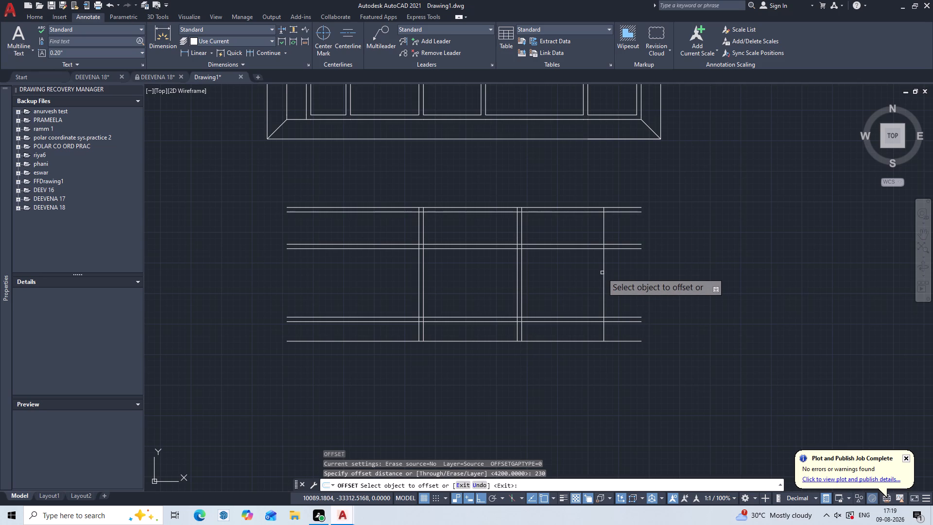
{"action": "left_click", "coordinate": [604, 273]}
{"action": "left_click", "coordinate": [608, 281]}
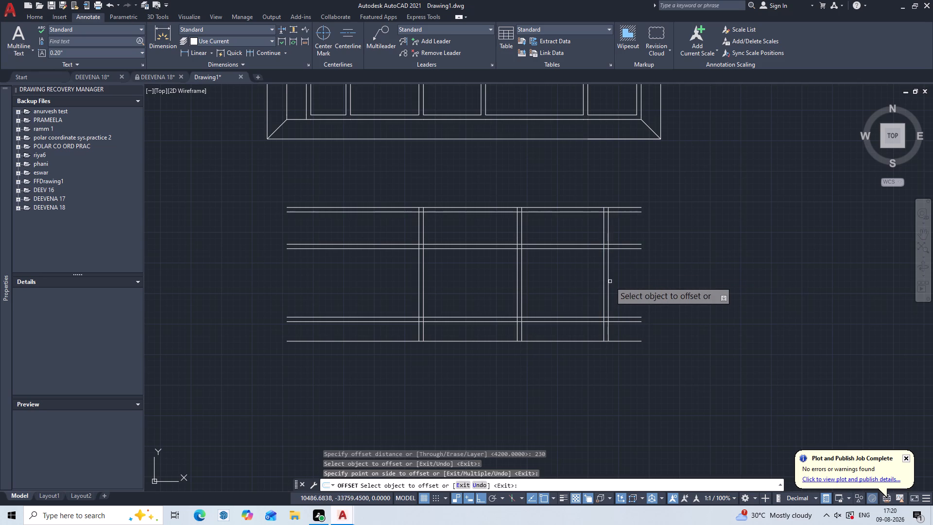
{"action": "key", "text": "Escape"}
{"action": "key", "text": "Escape"}
{"action": "key", "text": "Escape"}
{"action": "key", "text": "Escape"}
{"action": "key", "text": "Escape"}
{"action": "key", "text": "Escape"}
{"action": "key", "text": "Escape"}
{"action": "key", "text": "Escape"}
{"action": "key", "text": "Escape"}
{"action": "key", "text": "Escape"}
{"action": "key", "text": "Escape"}
{"action": "key", "text": "Escape"}
{"action": "key", "text": "Escape"}
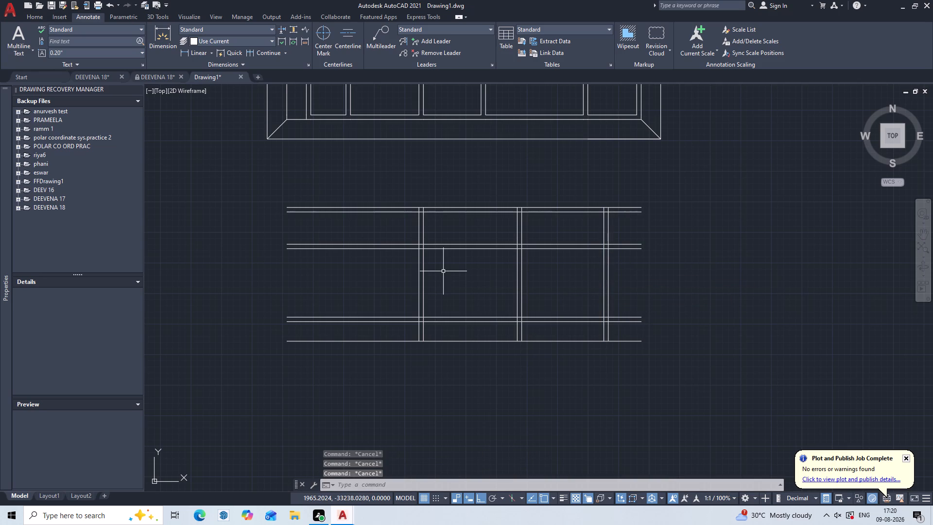
Offset the westernmost vertical line of the southern layout 4200 mm west.
{"action": "middle_click_drag", "start_coordinate": [443, 271], "coordinate": [495, 260]}
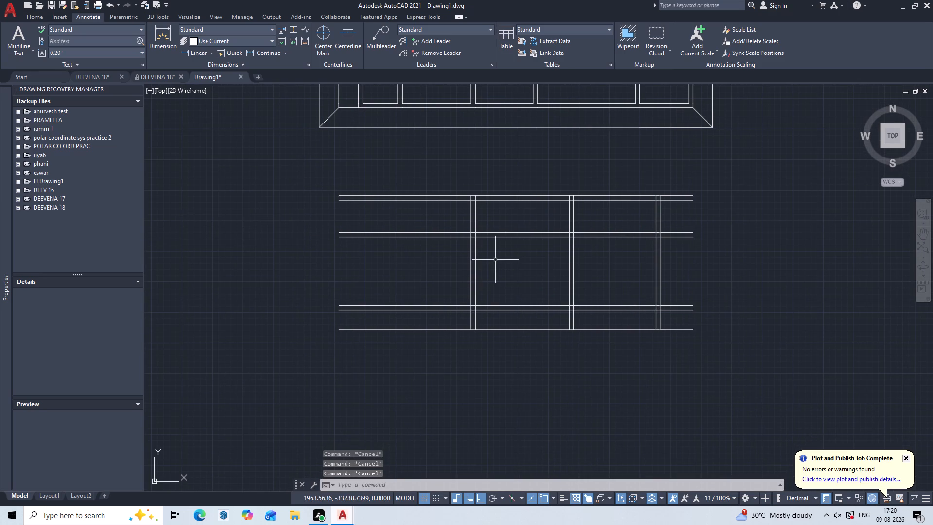
{"action": "key", "text": "o"}
{"action": "key", "text": "Return"}
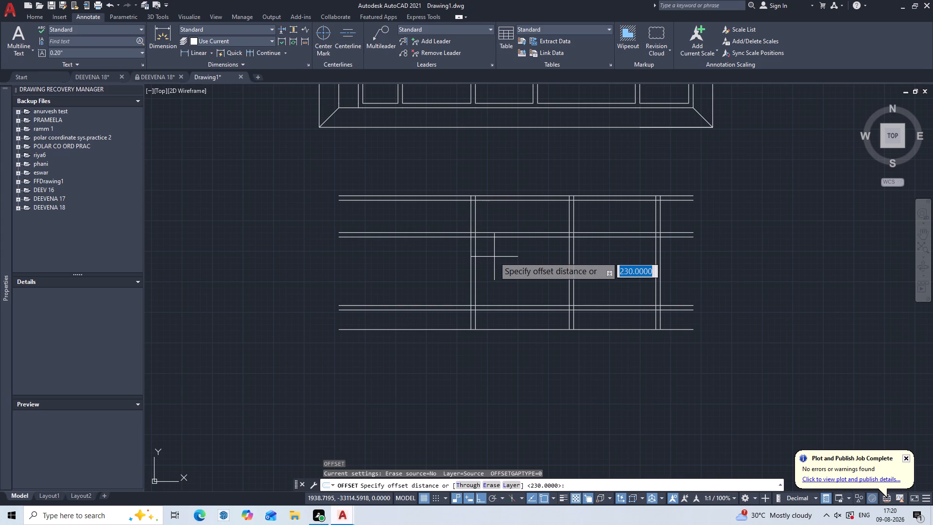
{"action": "type", "text": "4200"}
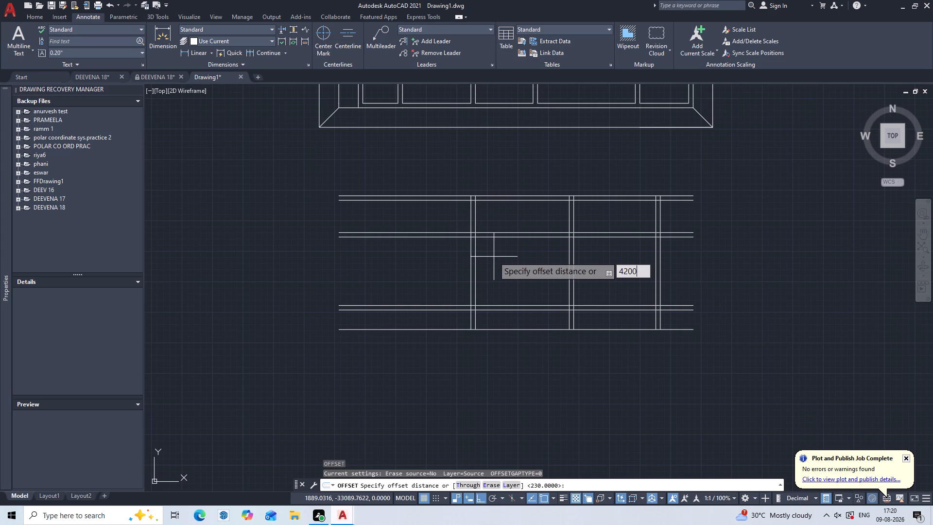
{"action": "key", "text": "Return"}
{"action": "left_click", "coordinate": [470, 263]}
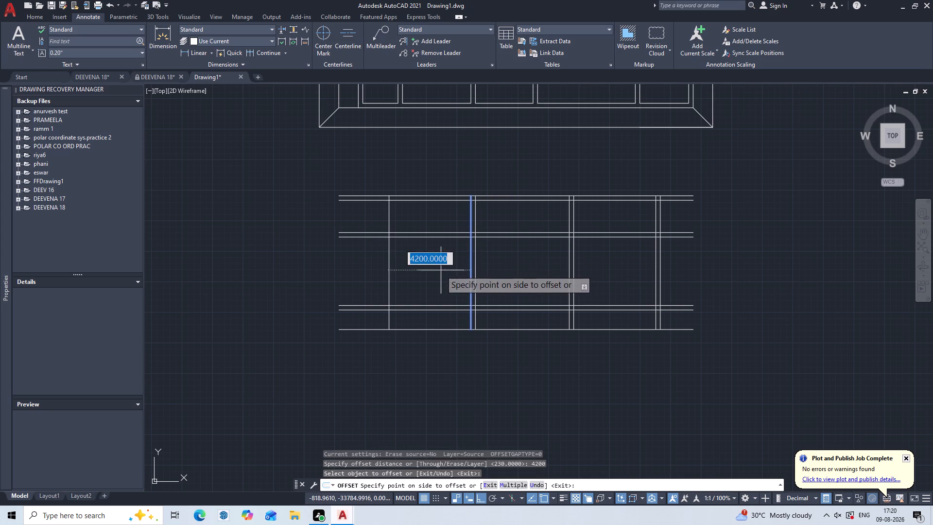
{"action": "left_click", "coordinate": [441, 270]}
{"action": "key", "text": "Escape"}
{"action": "key", "text": "Escape"}
{"action": "key", "text": "Escape"}
{"action": "key", "text": "Escape"}
{"action": "key", "text": "Escape"}
{"action": "key", "text": "Escape"}
{"action": "key", "text": "Escape"}
{"action": "key", "text": "Escape"}
{"action": "key", "text": "Escape"}
{"action": "key", "text": "Escape"}
{"action": "key", "text": "Escape"}
{"action": "key", "text": "Escape"}
{"action": "key", "text": "Escape"}
{"action": "key", "text": "Escape"}
{"action": "key", "text": "Escape"}
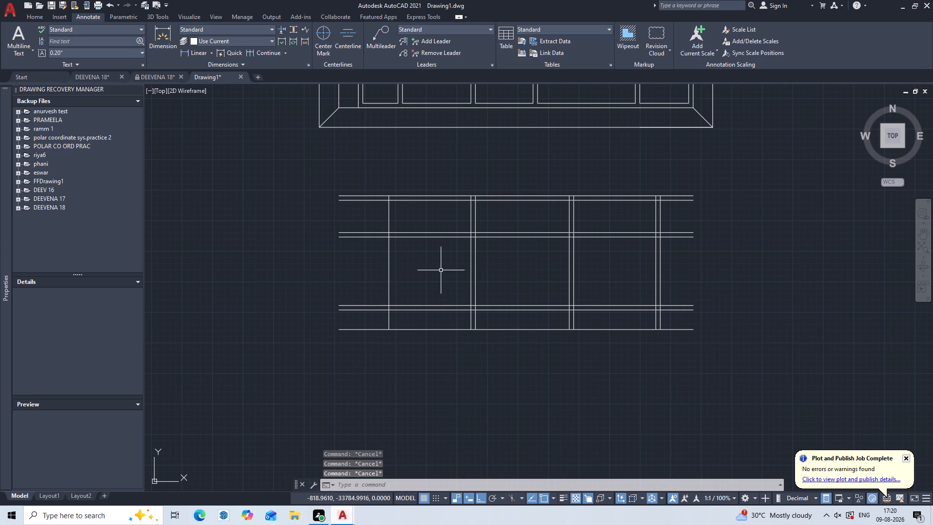
Offset the new westernmost vertical line 230 mm west to form the western outer wall pair.
{"action": "key", "text": "o"}
{"action": "key", "text": "Return"}
{"action": "type", "text": "230"}
{"action": "key", "text": "Return"}
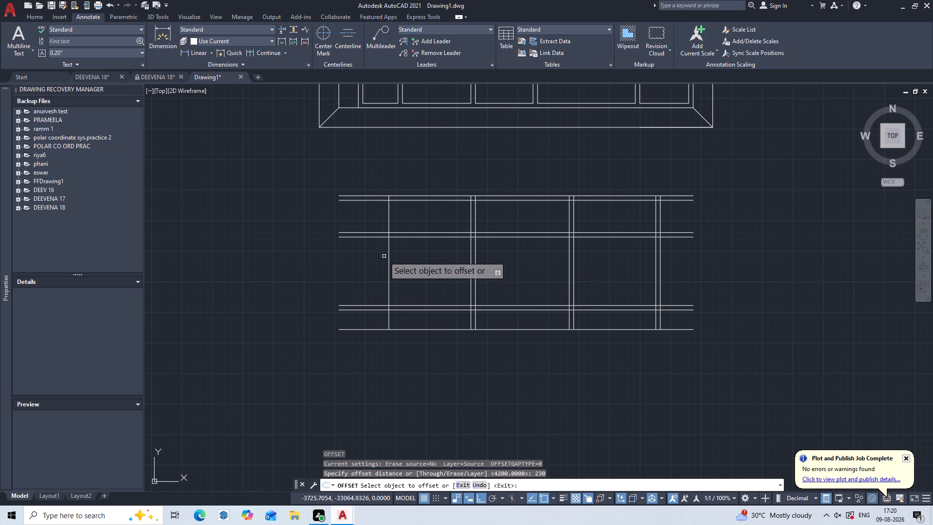
{"action": "left_click", "coordinate": [389, 252]}
{"action": "left_click", "coordinate": [369, 265]}
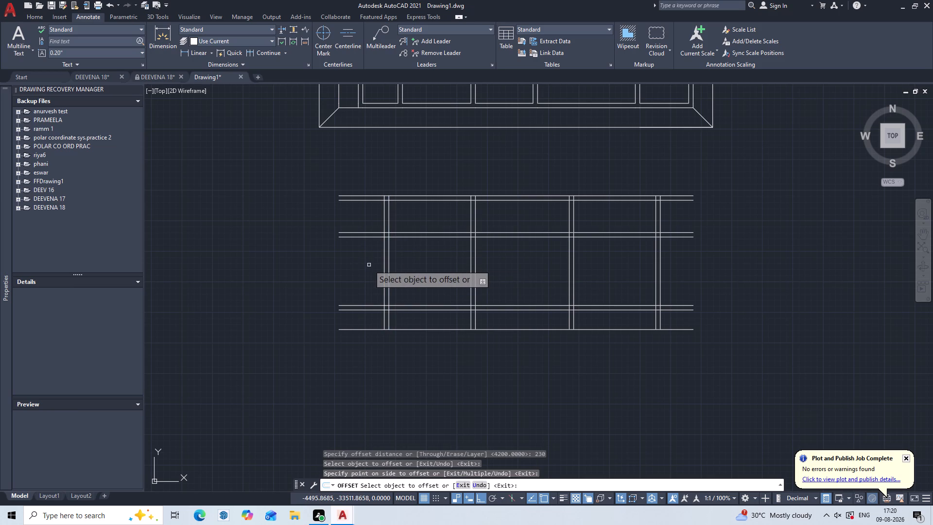
{"action": "key", "text": "Escape"}
{"action": "key", "text": "Escape"}
{"action": "key", "text": "Escape"}
Trim the horizontal lines' ends that project west of the southern layout's western outer wall.
{"action": "scroll", "coordinate": [374, 239], "scroll_direction": "up", "scroll_amount": 2}
{"action": "scroll", "coordinate": [375, 237], "scroll_direction": "down", "scroll_amount": 1}
{"action": "type", "text": "TR"}
{"action": "key", "text": "Return"}
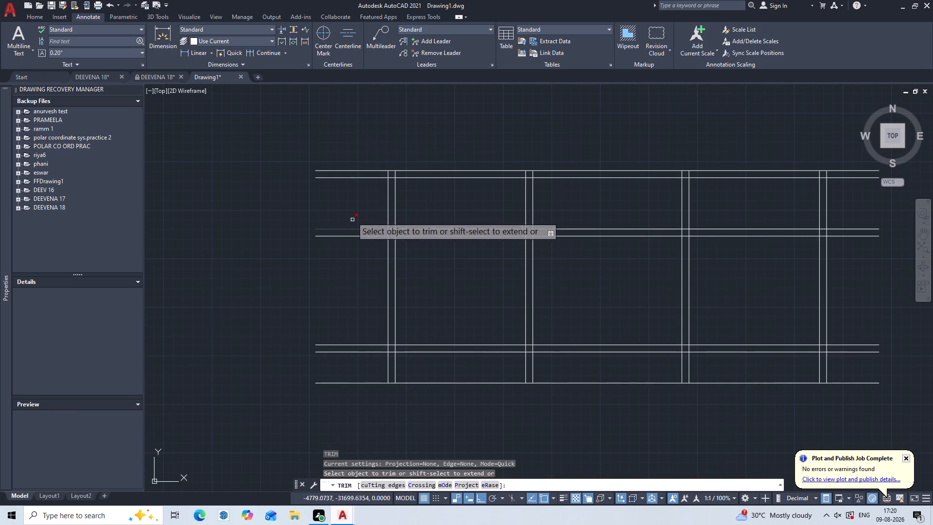
{"action": "left_click", "coordinate": [357, 147]}
{"action": "left_click", "coordinate": [356, 395]}
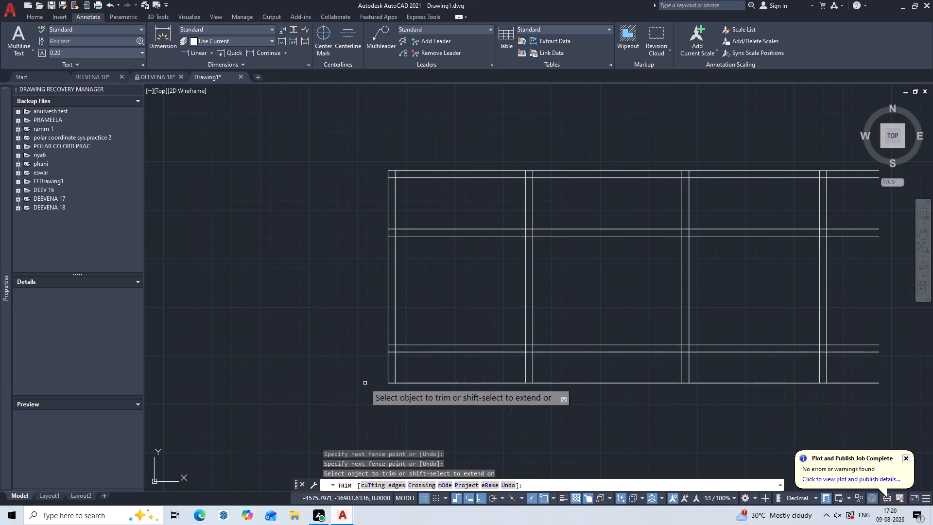
Trim the horizontal lines' ends that project east of the southern layout's eastern outer wall.
{"action": "scroll", "coordinate": [364, 349], "scroll_direction": "down", "scroll_amount": 2}
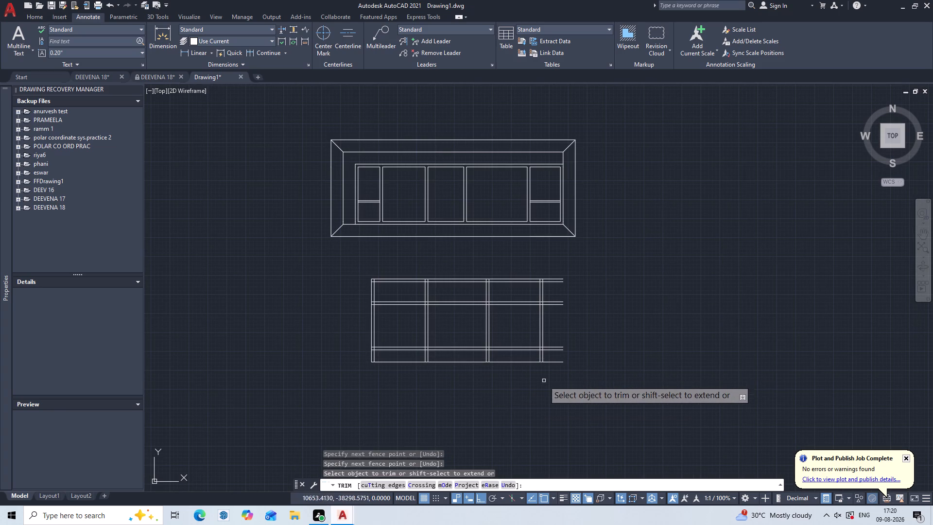
{"action": "scroll", "coordinate": [541, 379], "scroll_direction": "up", "scroll_amount": 2}
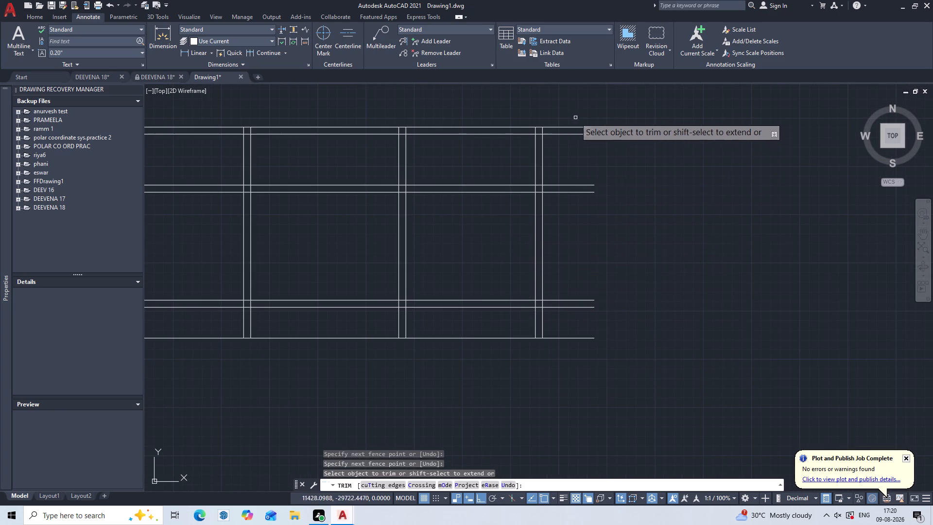
{"action": "left_click", "coordinate": [581, 113]}
{"action": "left_click", "coordinate": [583, 389]}
{"action": "key", "text": "Escape"}
{"action": "key", "text": "Escape"}
{"action": "key", "text": "Escape"}
{"action": "key", "text": "Escape"}
{"action": "key", "text": "Escape"}
{"action": "key", "text": "Escape"}
{"action": "key", "text": "Escape"}
{"action": "key", "text": "Escape"}
{"action": "key", "text": "Escape"}
{"action": "key", "text": "Escape"}
{"action": "key", "text": "Escape"}
{"action": "key", "text": "Escape"}
{"action": "key", "text": "Escape"}
{"action": "key", "text": "Escape"}
{"action": "key", "text": "Escape"}
{"action": "key", "text": "Escape"}
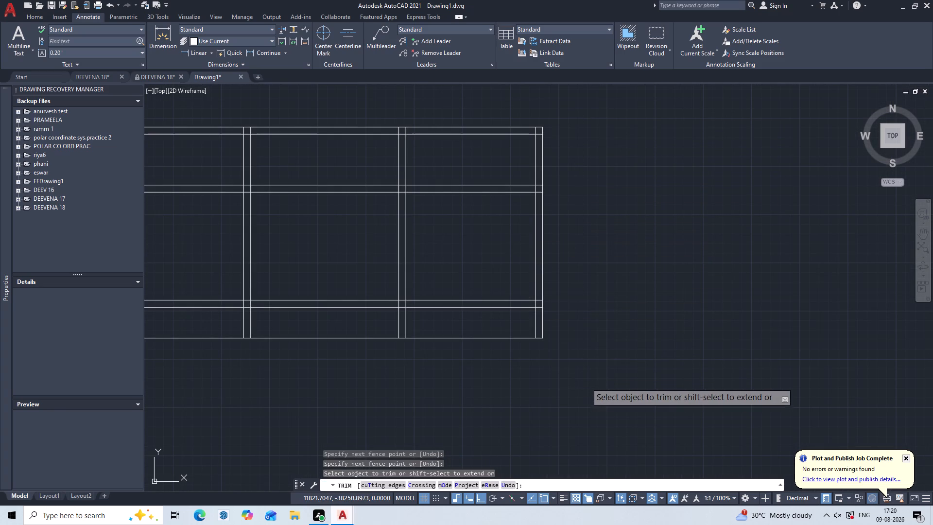
Offset the southern layout's outermost east and west wall lines 1000 mm outward.
{"action": "scroll", "coordinate": [588, 373], "scroll_direction": "down", "scroll_amount": 1}
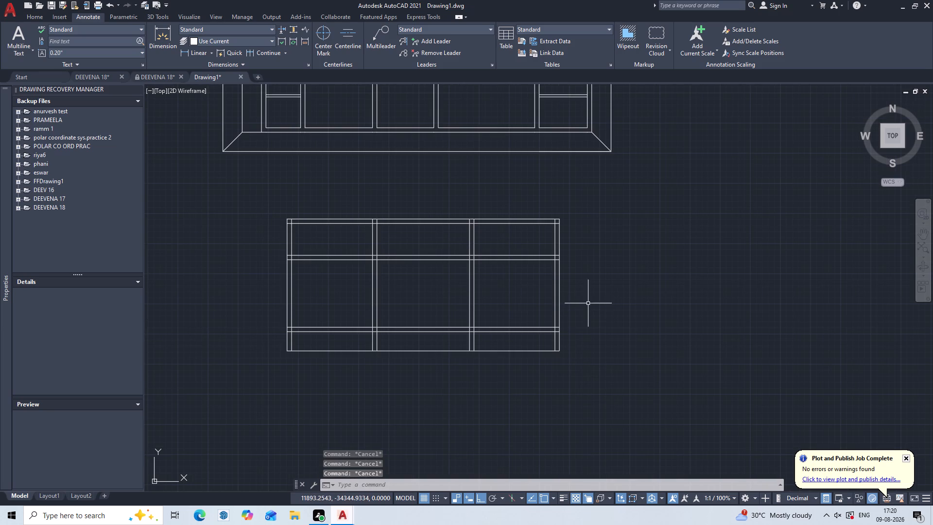
{"action": "middle_click_drag", "start_coordinate": [588, 303], "coordinate": [622, 322]}
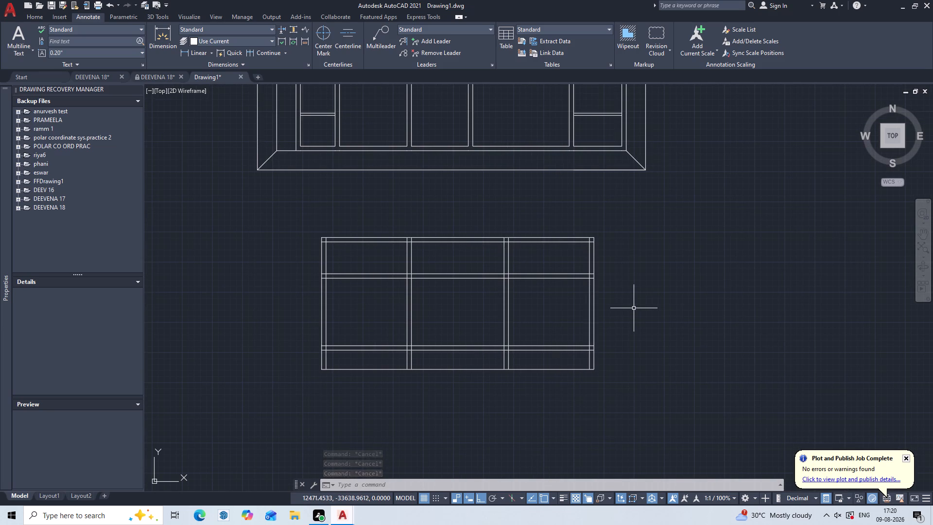
{"action": "key", "text": "o"}
{"action": "key", "text": "Return"}
{"action": "type", "text": "1000"}
{"action": "key", "text": "Return"}
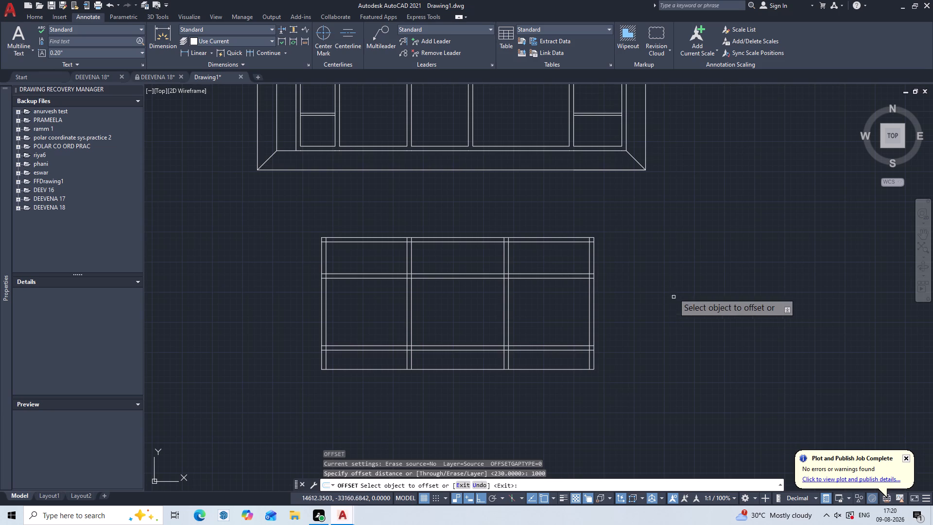
{"action": "left_click", "coordinate": [595, 331]}
{"action": "left_click", "coordinate": [636, 303]}
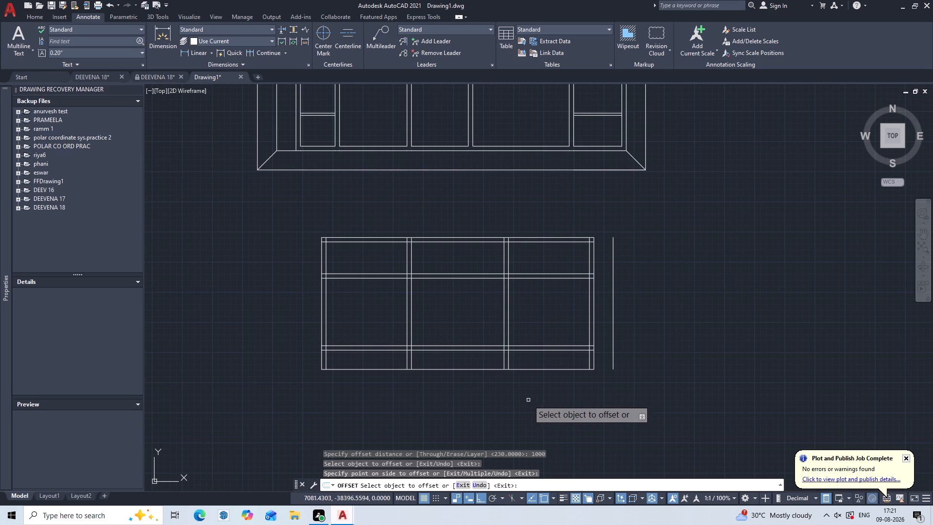
{"action": "left_click", "coordinate": [321, 302]}
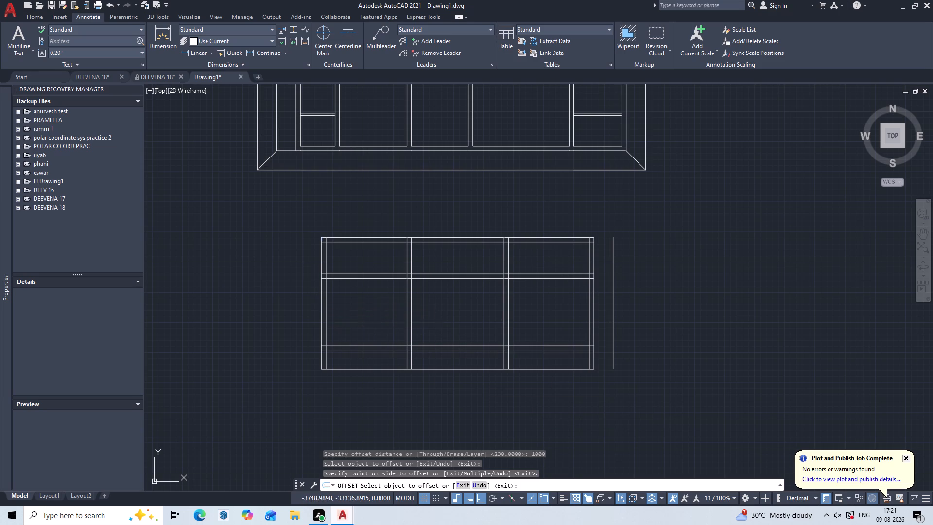
{"action": "left_click", "coordinate": [290, 317]}
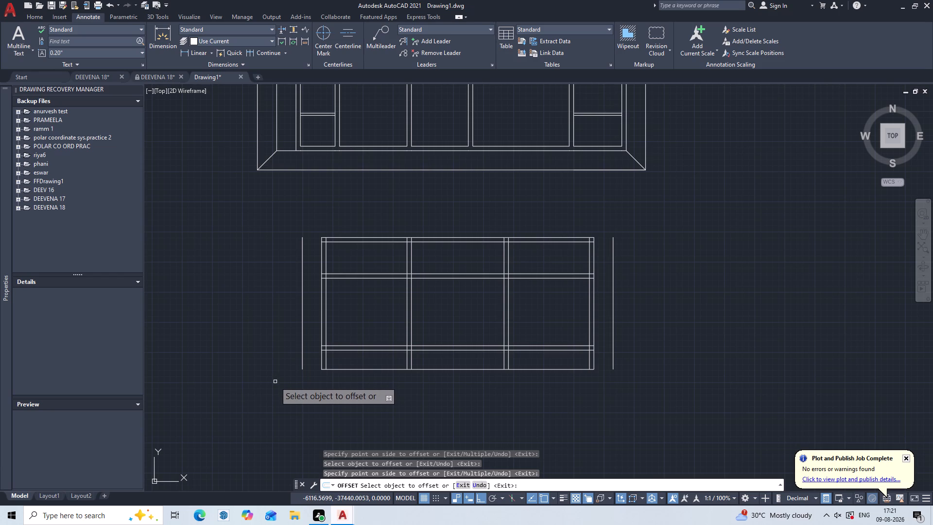
{"action": "key", "text": "Escape"}
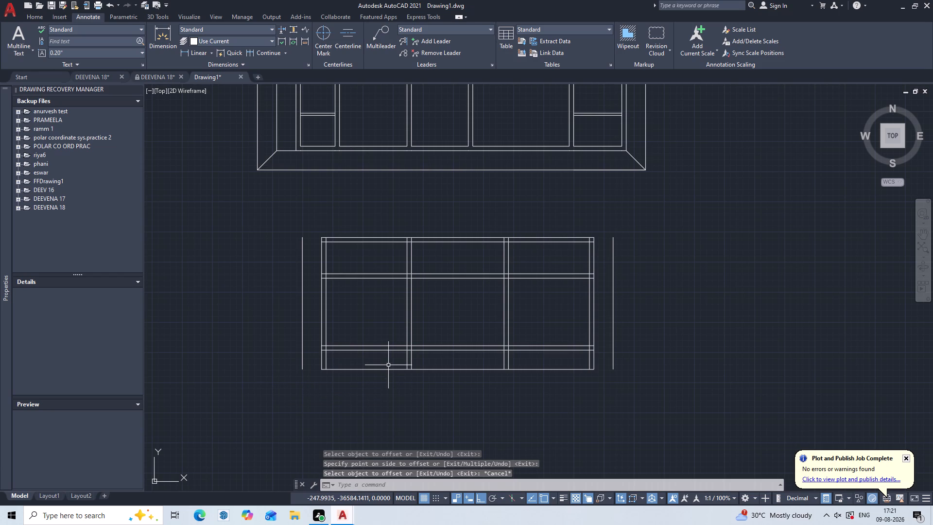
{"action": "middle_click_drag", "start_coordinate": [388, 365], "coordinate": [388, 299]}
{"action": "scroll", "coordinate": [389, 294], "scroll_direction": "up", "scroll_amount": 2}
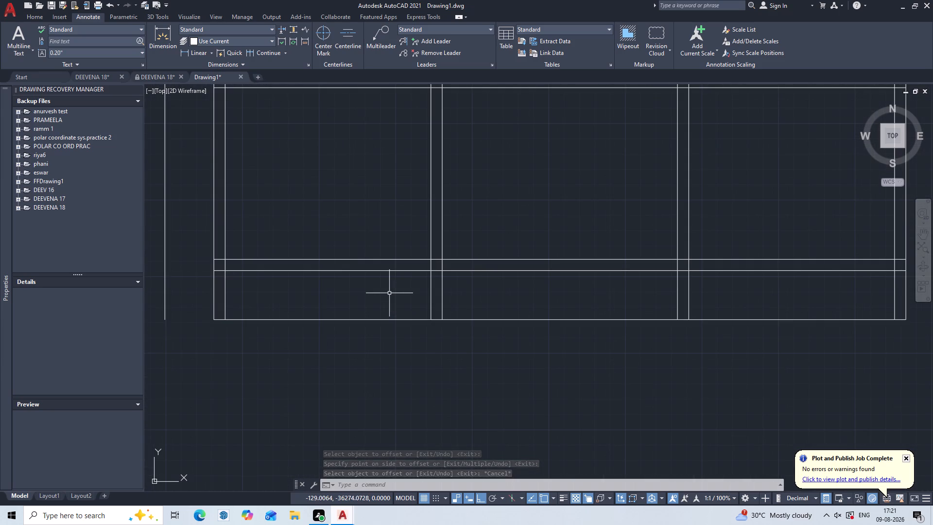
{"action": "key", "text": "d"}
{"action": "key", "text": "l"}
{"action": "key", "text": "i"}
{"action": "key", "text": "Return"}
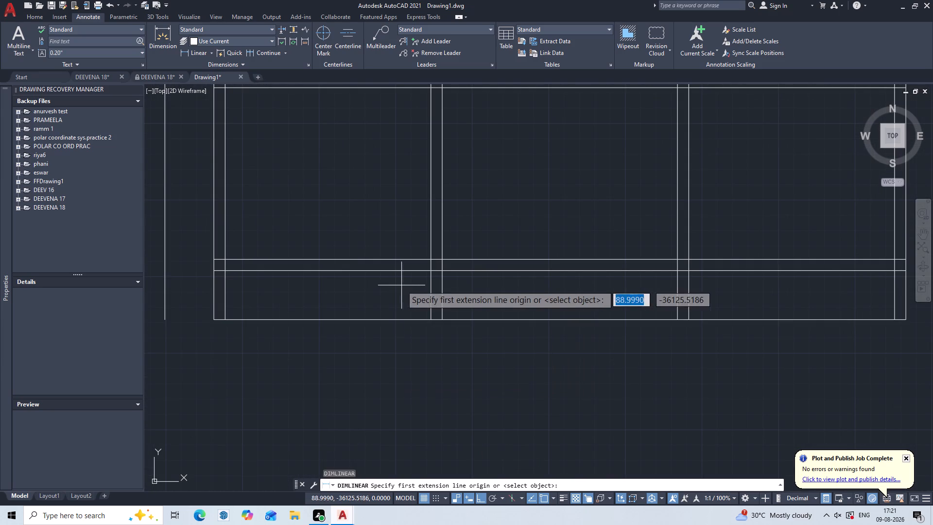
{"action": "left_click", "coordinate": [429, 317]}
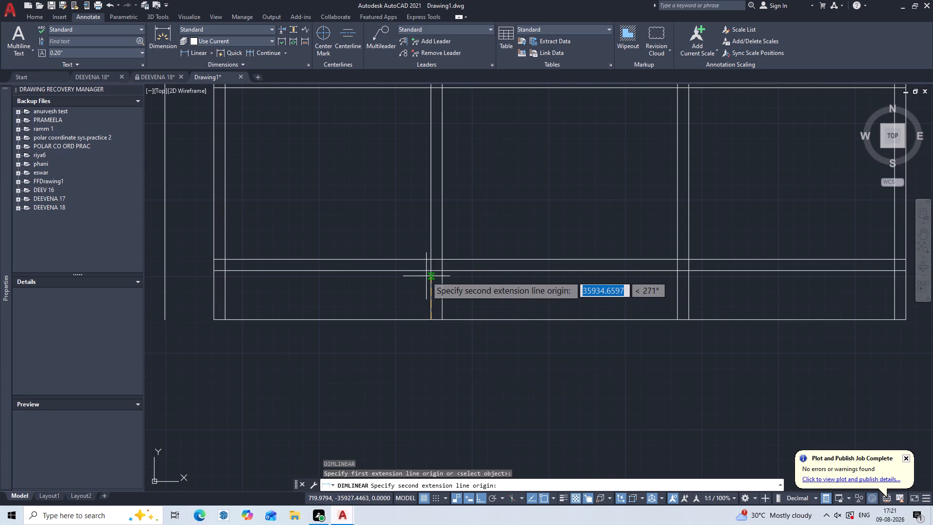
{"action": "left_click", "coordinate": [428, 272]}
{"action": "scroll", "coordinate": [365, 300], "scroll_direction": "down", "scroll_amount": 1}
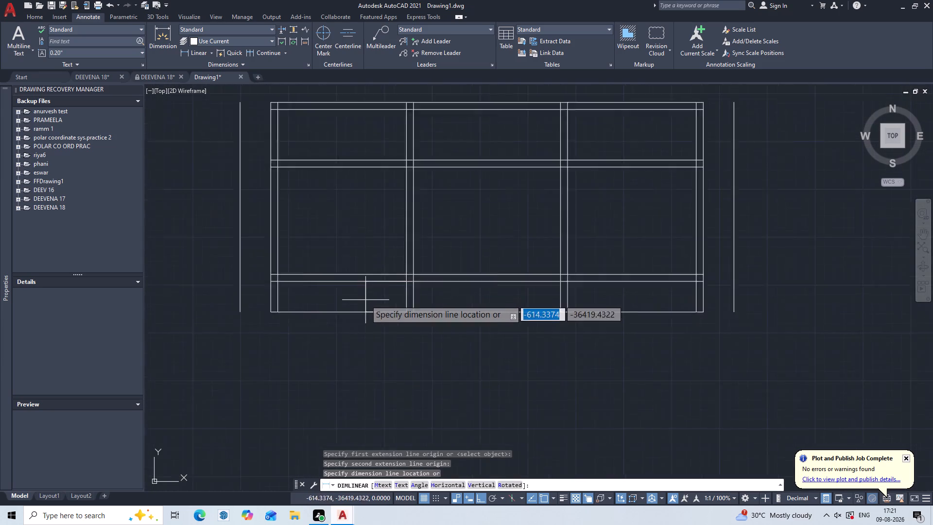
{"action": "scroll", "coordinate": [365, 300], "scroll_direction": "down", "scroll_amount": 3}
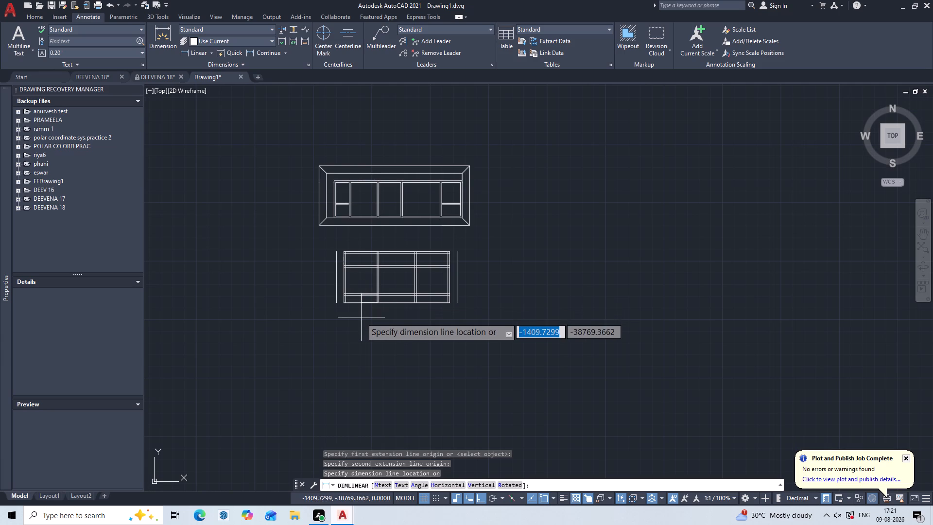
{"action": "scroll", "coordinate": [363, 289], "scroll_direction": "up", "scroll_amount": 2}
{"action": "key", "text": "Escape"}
Measure the gap between the southern layout's lower wall pair and its southernmost line using a trial linear dimension.
{"action": "scroll", "coordinate": [391, 323], "scroll_direction": "up", "scroll_amount": 1}
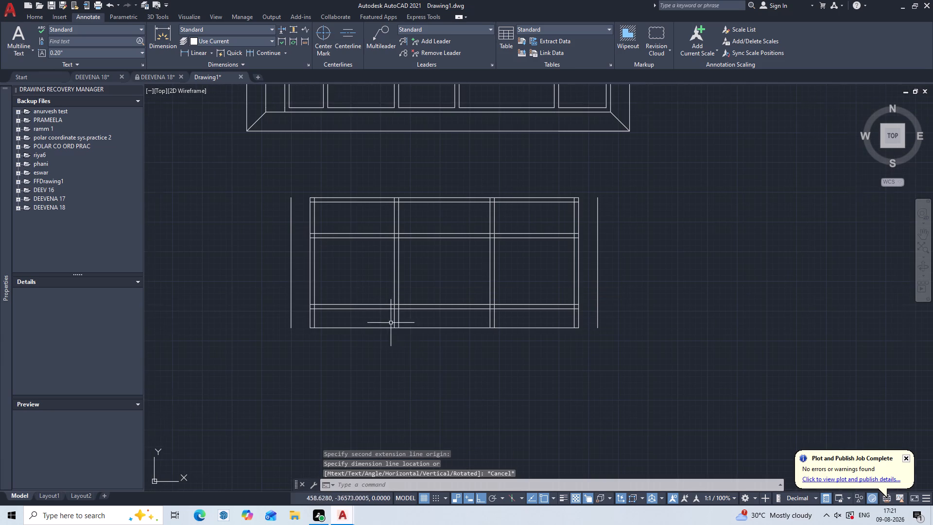
{"action": "scroll", "coordinate": [391, 323], "scroll_direction": "up", "scroll_amount": 5}
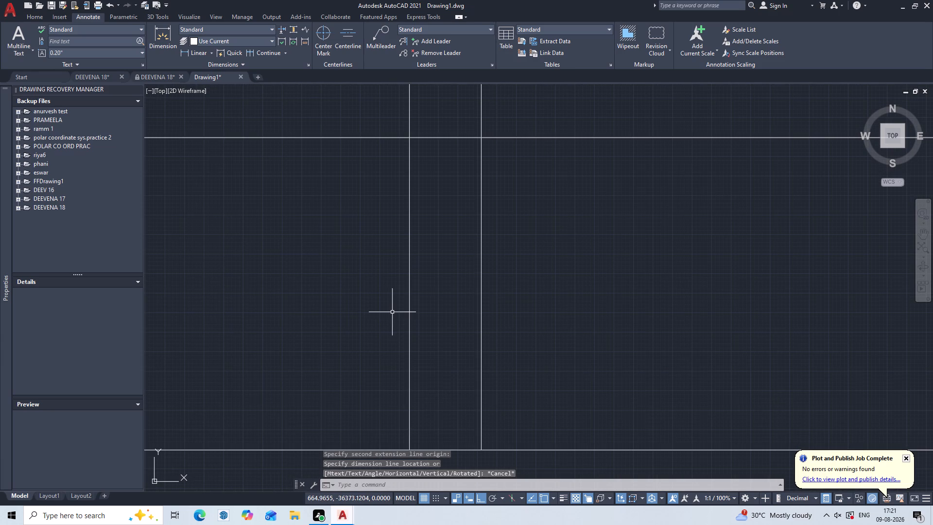
{"action": "middle_click_drag", "start_coordinate": [390, 320], "coordinate": [389, 276]}
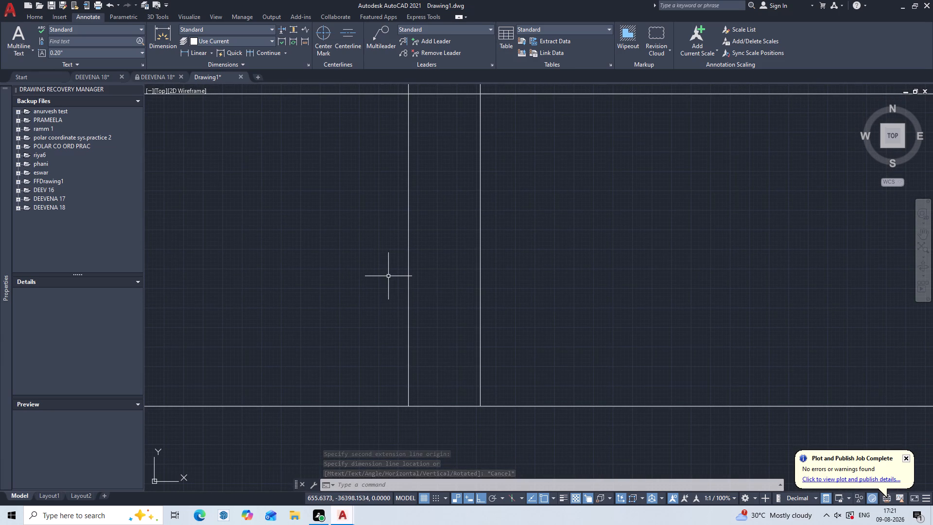
{"action": "key", "text": "d"}
{"action": "type", "text": "LI"}
{"action": "key", "text": "Return"}
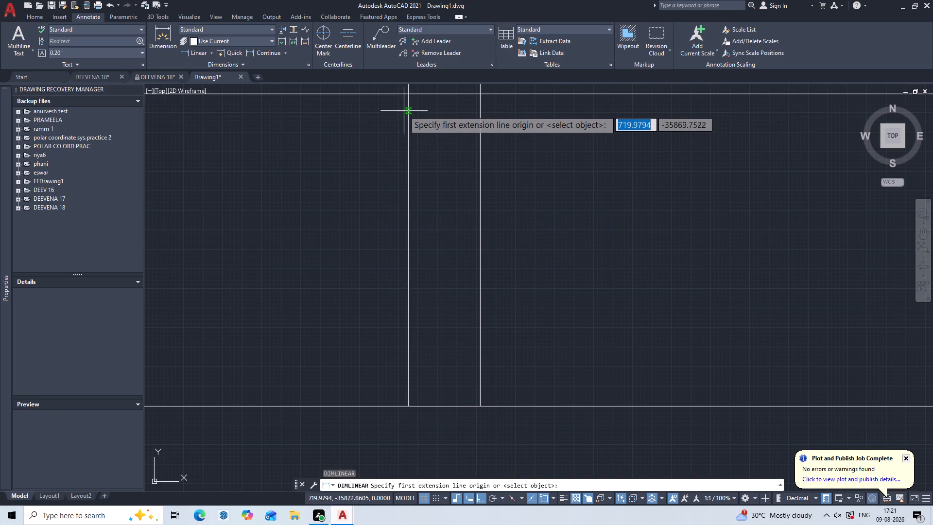
{"action": "left_click", "coordinate": [406, 94]}
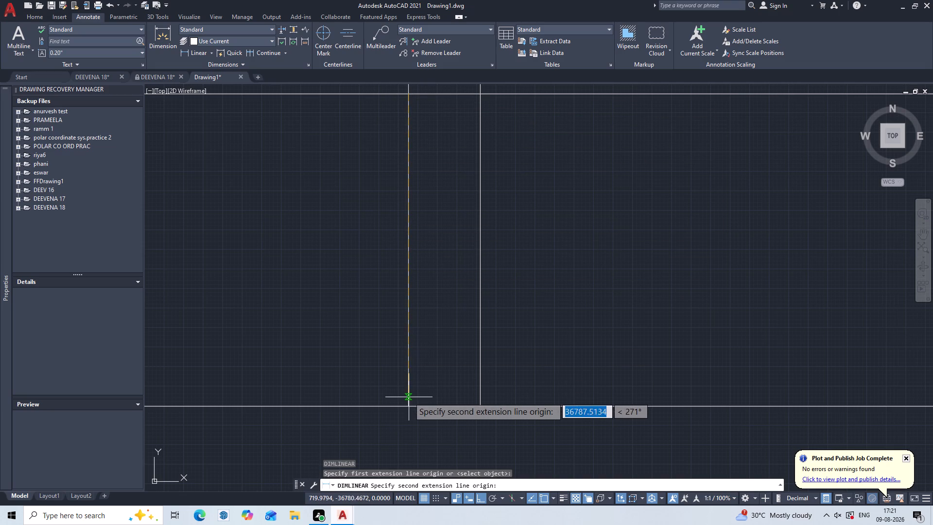
{"action": "left_click", "coordinate": [406, 407]}
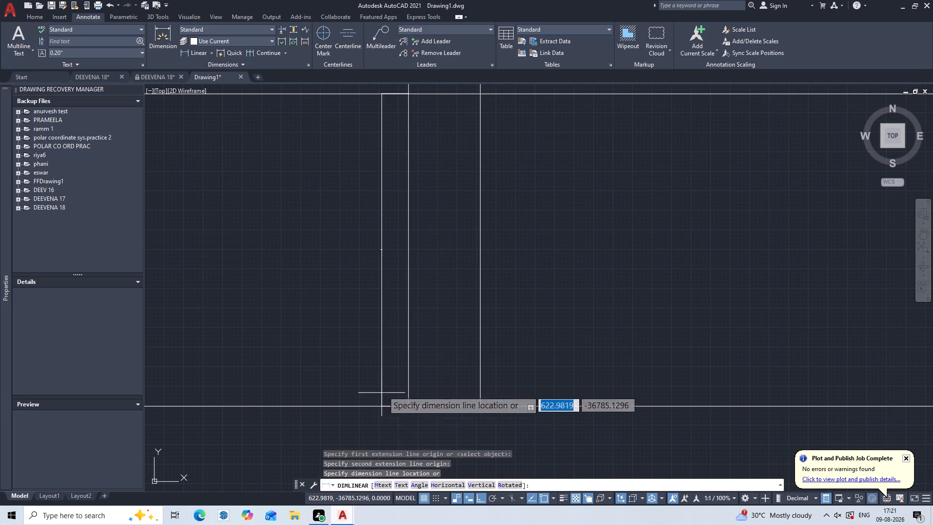
{"action": "scroll", "coordinate": [383, 385], "scroll_direction": "up", "scroll_amount": 4}
{"action": "middle_click_drag", "start_coordinate": [383, 386], "coordinate": [379, 512]}
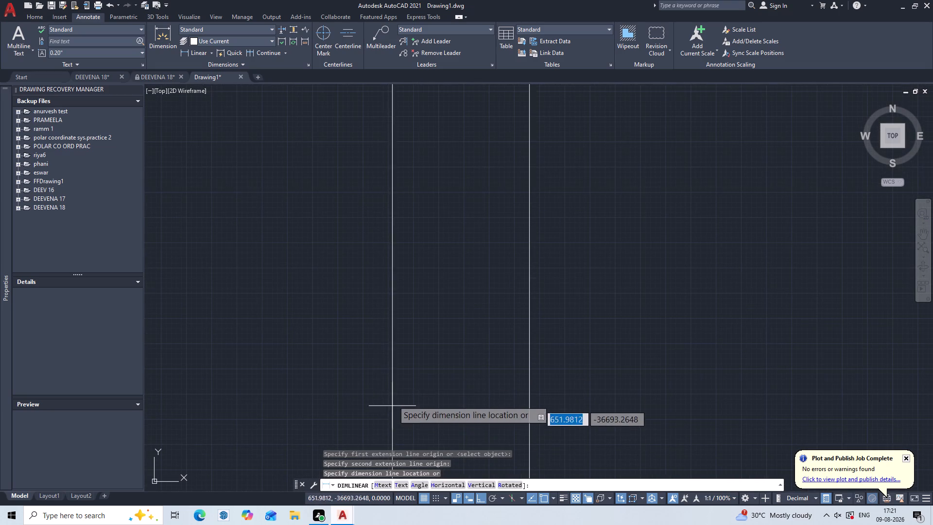
{"action": "scroll", "coordinate": [388, 363], "scroll_direction": "up", "scroll_amount": 2}
{"action": "middle_click_drag", "start_coordinate": [388, 363], "coordinate": [392, 475]}
{"action": "scroll", "coordinate": [402, 391], "scroll_direction": "down", "scroll_amount": 5}
{"action": "scroll", "coordinate": [390, 337], "scroll_direction": "down", "scroll_amount": 2}
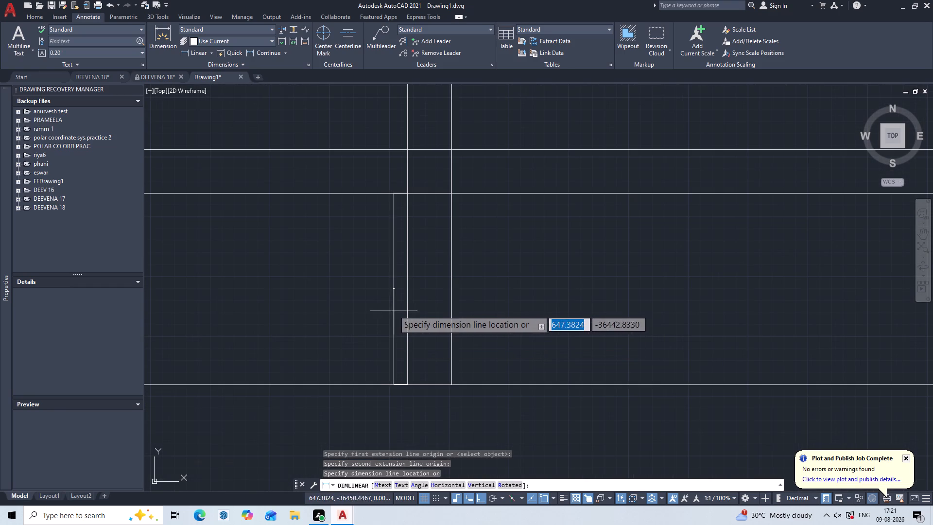
{"action": "scroll", "coordinate": [389, 288], "scroll_direction": "up", "scroll_amount": 4}
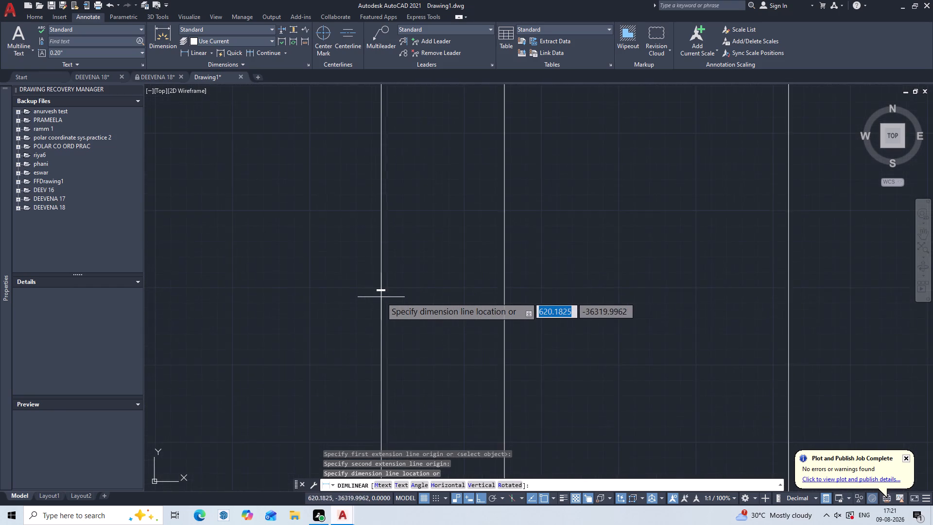
{"action": "scroll", "coordinate": [381, 297], "scroll_direction": "up", "scroll_amount": 6}
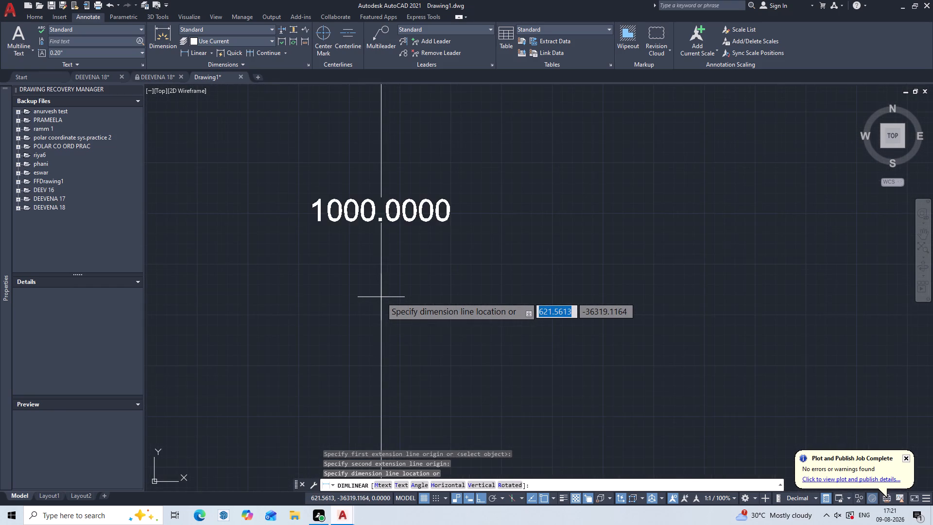
{"action": "scroll", "coordinate": [381, 297], "scroll_direction": "up", "scroll_amount": 1}
{"action": "key", "text": "Escape"}
Trim the western outer wall pair's vertical lines between the lower horizontal wall pair and the southernmost line.
{"action": "scroll", "coordinate": [380, 297], "scroll_direction": "down", "scroll_amount": 3}
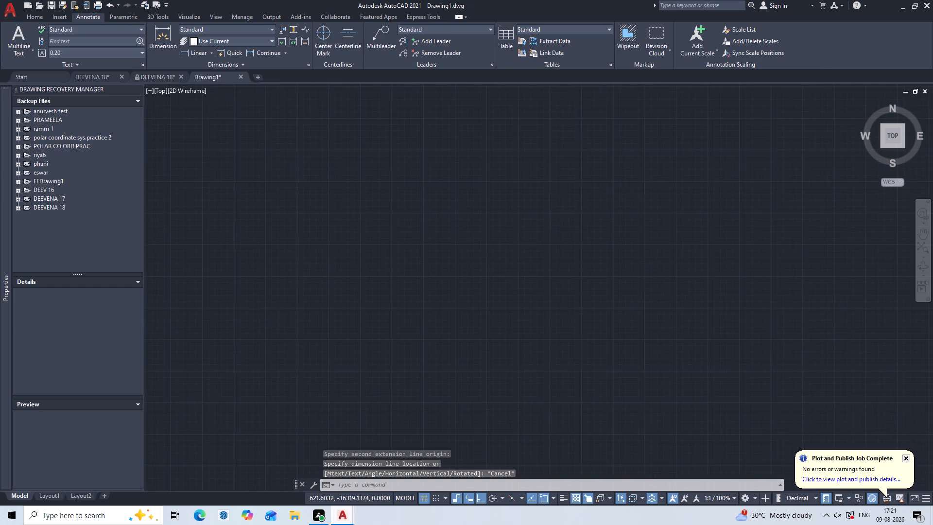
{"action": "scroll", "coordinate": [380, 297], "scroll_direction": "down", "scroll_amount": 11}
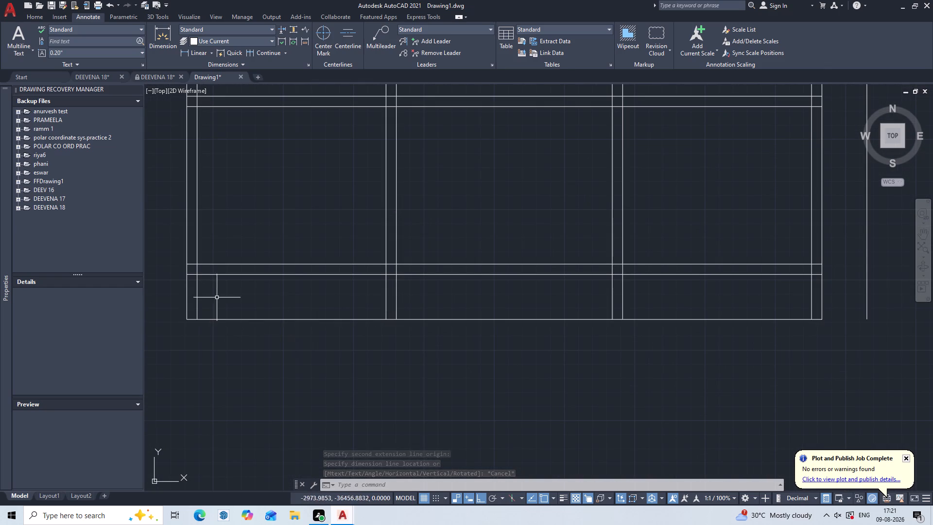
{"action": "scroll", "coordinate": [191, 291], "scroll_direction": "down", "scroll_amount": 2}
{"action": "middle_click_drag", "start_coordinate": [193, 291], "coordinate": [336, 298]}
{"action": "scroll", "coordinate": [336, 298], "scroll_direction": "up", "scroll_amount": 4}
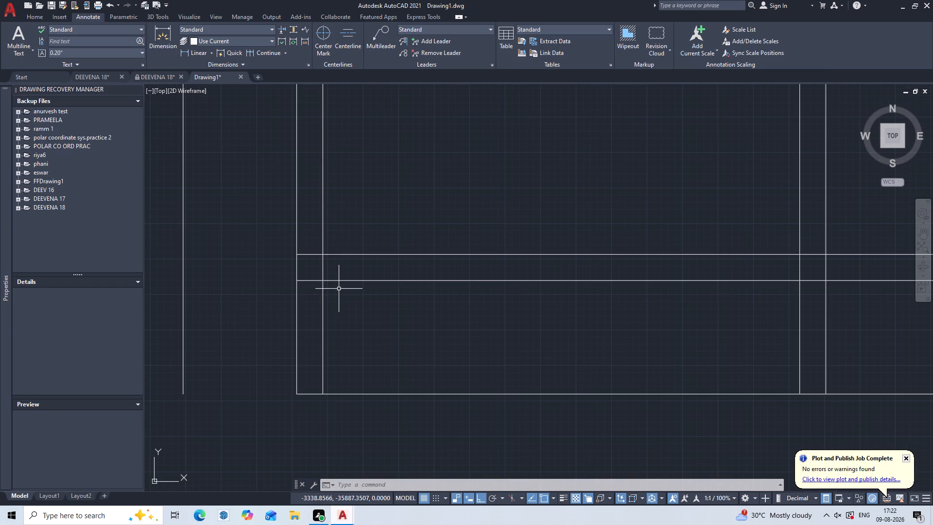
{"action": "type", "text": "TR"}
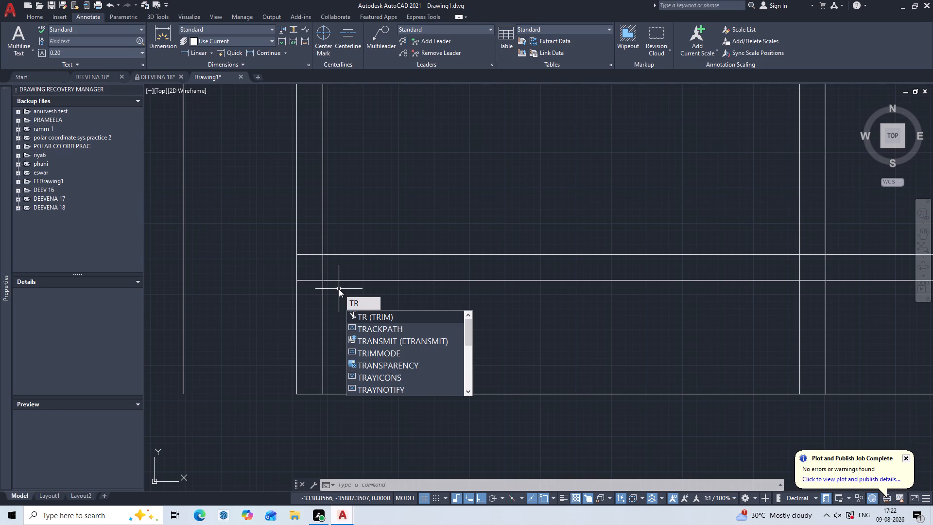
{"action": "key", "text": "Return"}
{"action": "left_click_drag", "start_coordinate": [274, 326], "coordinate": [302, 330]}
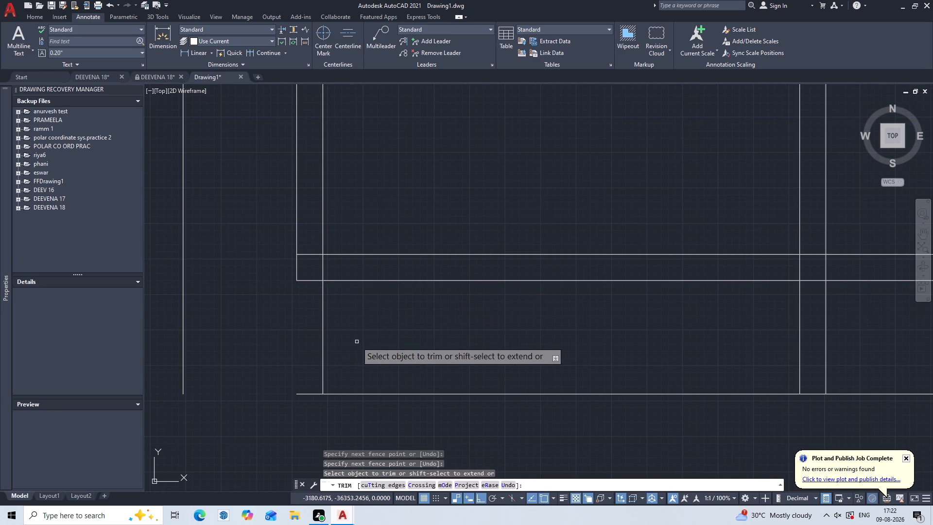
{"action": "left_click_drag", "start_coordinate": [358, 342], "coordinate": [284, 330]}
Trim the remaining interior and eastern vertical wall lines between the lower horizontal wall pair and the southernmost line.
{"action": "scroll", "coordinate": [296, 327], "scroll_direction": "down", "scroll_amount": 2}
{"action": "scroll", "coordinate": [509, 350], "scroll_direction": "down", "scroll_amount": 1}
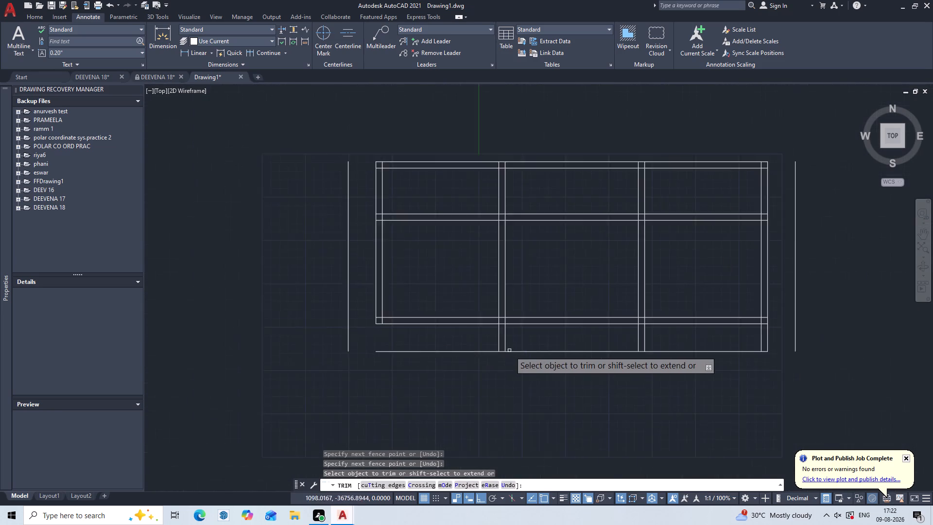
{"action": "scroll", "coordinate": [510, 351], "scroll_direction": "down", "scroll_amount": 1}
{"action": "middle_click_drag", "start_coordinate": [510, 351], "coordinate": [424, 297]}
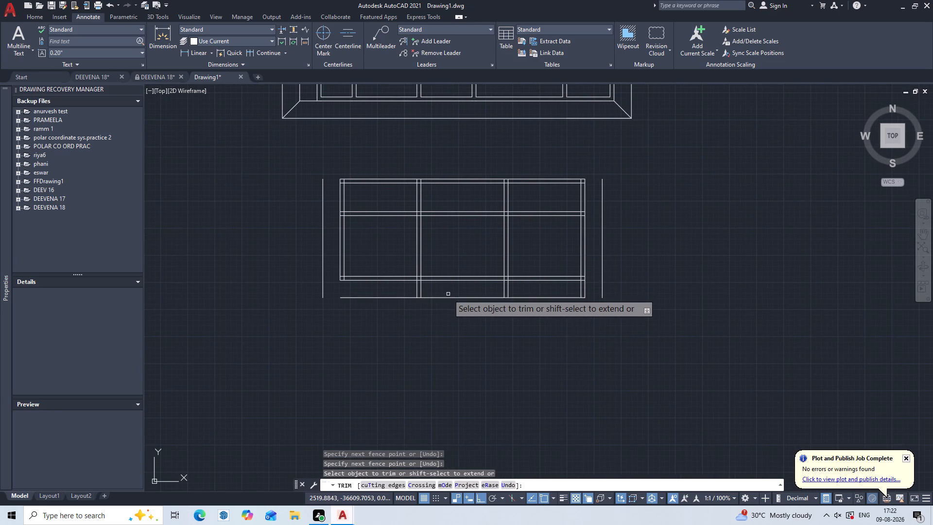
{"action": "scroll", "coordinate": [448, 293], "scroll_direction": "up", "scroll_amount": 2}
{"action": "left_click", "coordinate": [339, 280]}
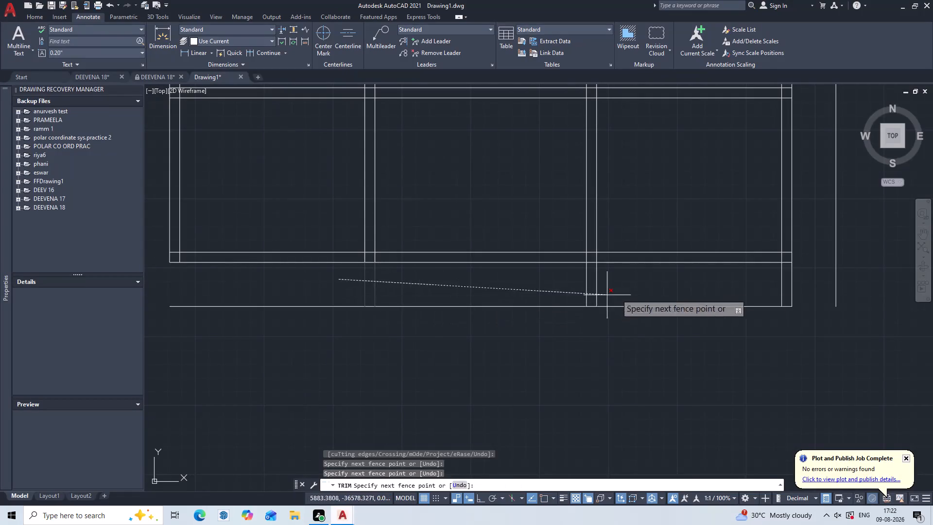
{"action": "double_click", "coordinate": [799, 279]}
{"action": "key", "text": "Escape"}
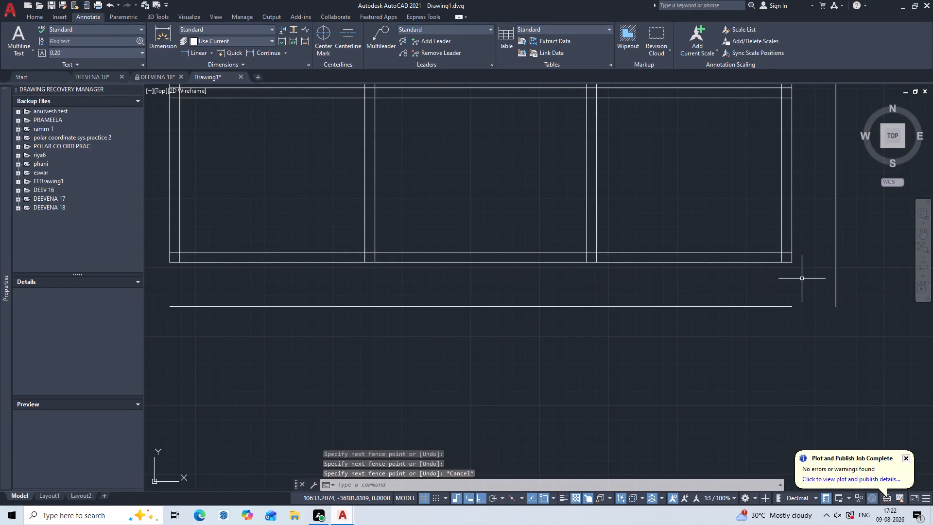
Fillet the southernmost line with the western and eastern outer offset lines at radius 0 to form square corners.
{"action": "scroll", "coordinate": [802, 279], "scroll_direction": "down", "scroll_amount": 2}
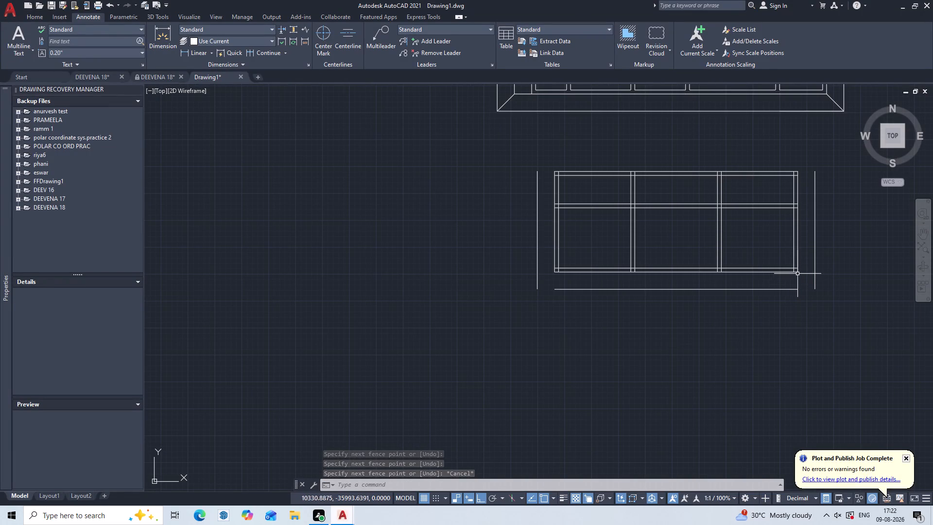
{"action": "key", "text": "f"}
{"action": "key", "text": "Return"}
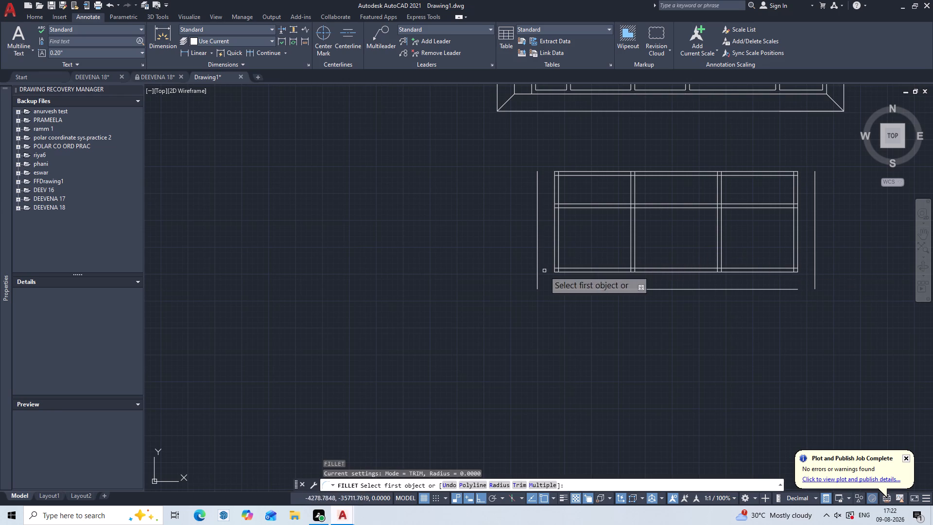
{"action": "left_click", "coordinate": [539, 276]}
{"action": "left_click", "coordinate": [536, 280]}
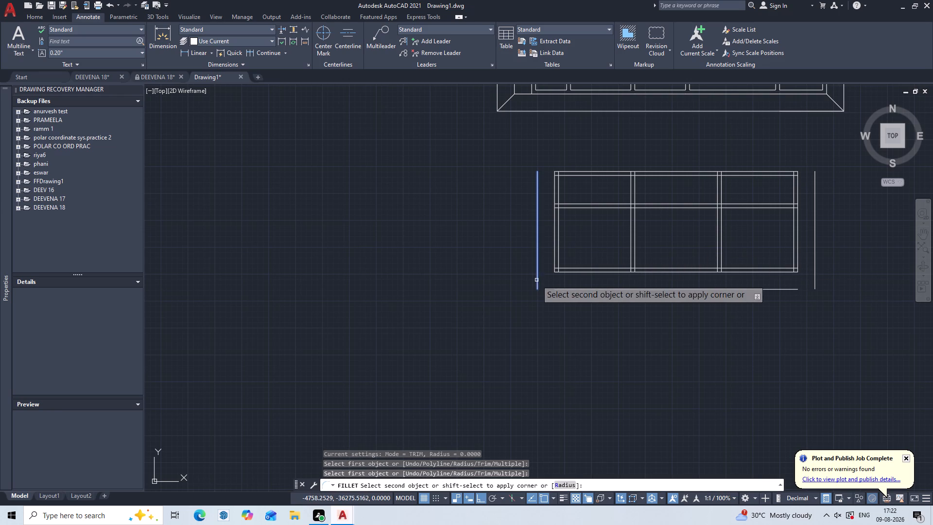
{"action": "left_click", "coordinate": [557, 290]}
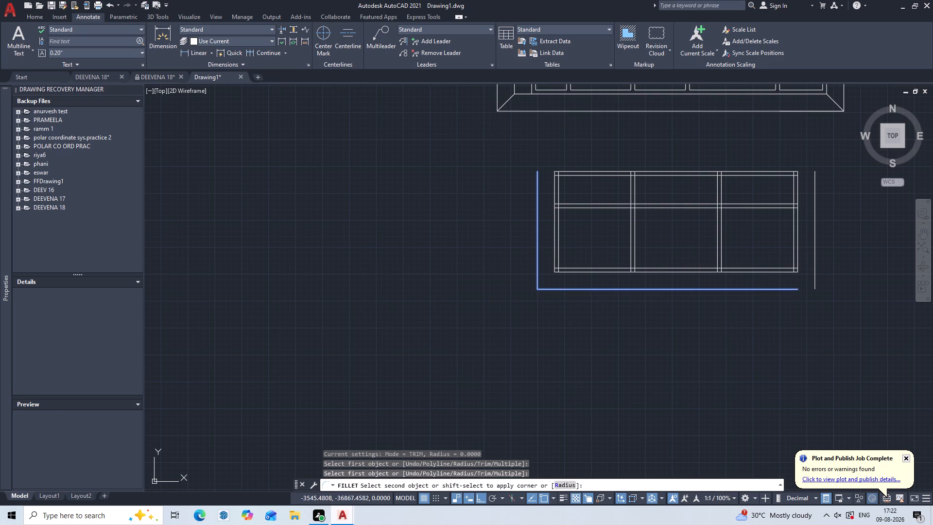
{"action": "key", "text": "Return"}
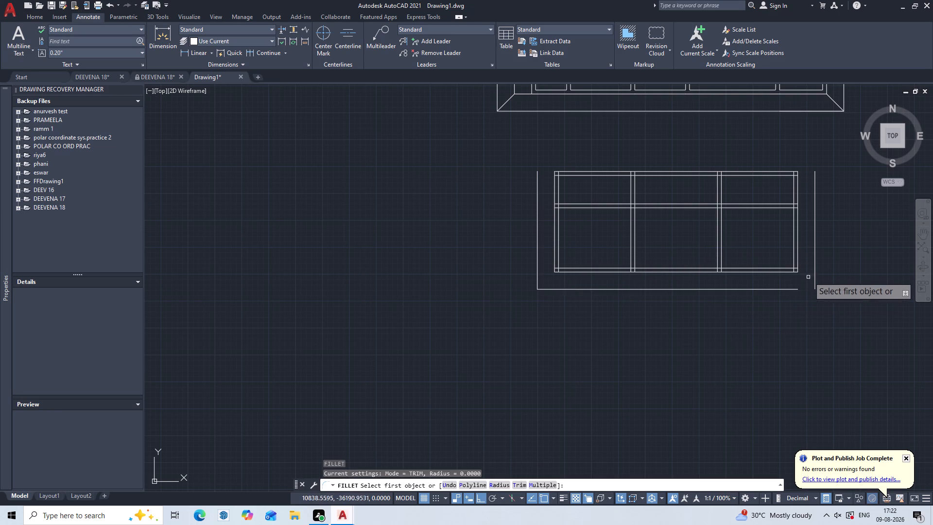
{"action": "left_click", "coordinate": [815, 278]}
{"action": "left_click", "coordinate": [794, 289]}
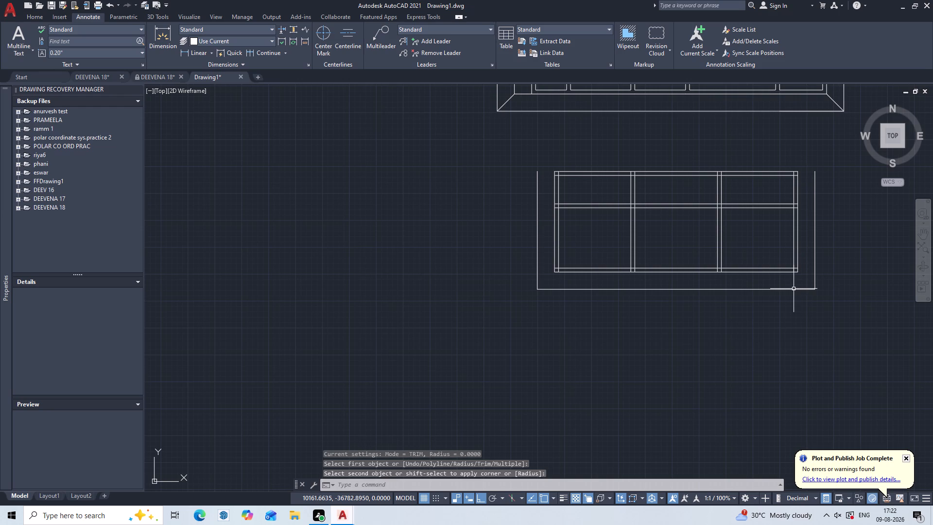
{"action": "key", "text": "Escape"}
Extend the southern layout's western outer offset line north to the upper plan's outermost southern edge.
{"action": "middle_click_drag", "start_coordinate": [718, 316], "coordinate": [628, 313]}
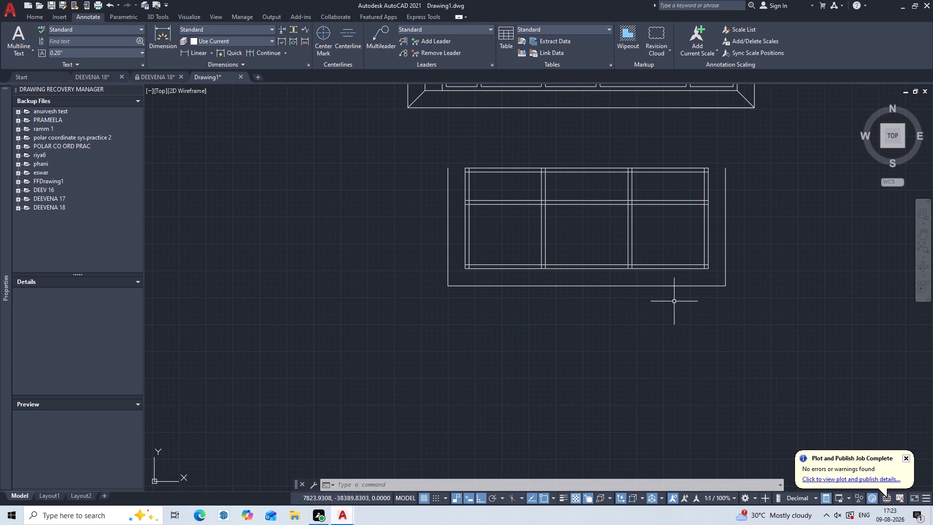
{"action": "middle_click_drag", "start_coordinate": [623, 227], "coordinate": [683, 328]}
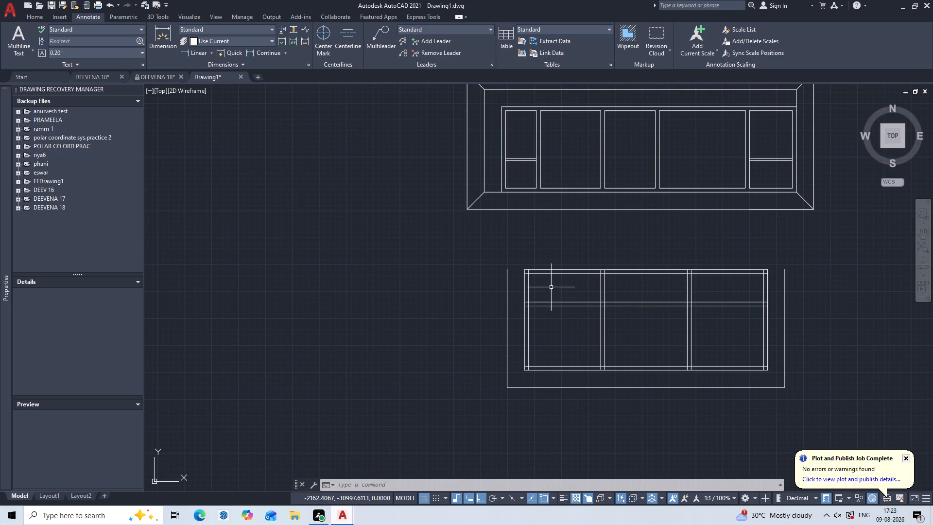
{"action": "middle_click_drag", "start_coordinate": [568, 288], "coordinate": [622, 310]}
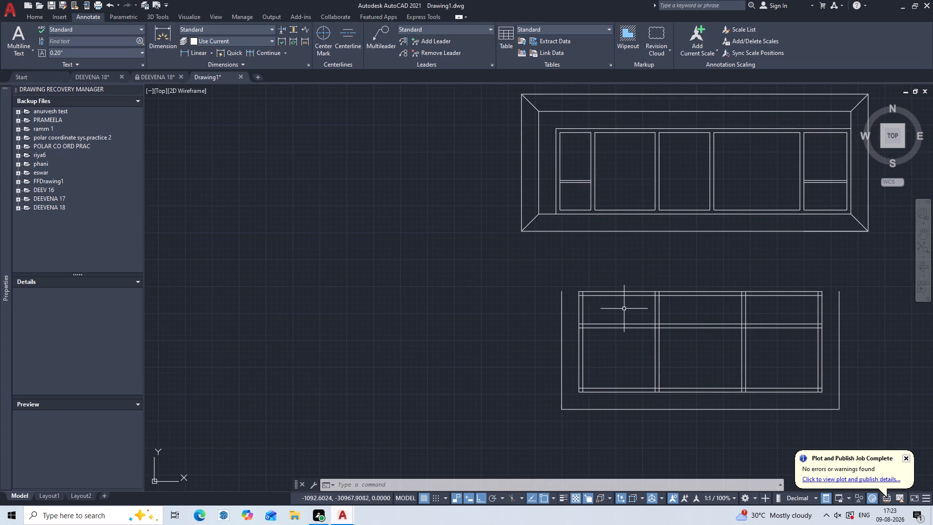
{"action": "key", "text": "e"}
{"action": "key", "text": "x"}
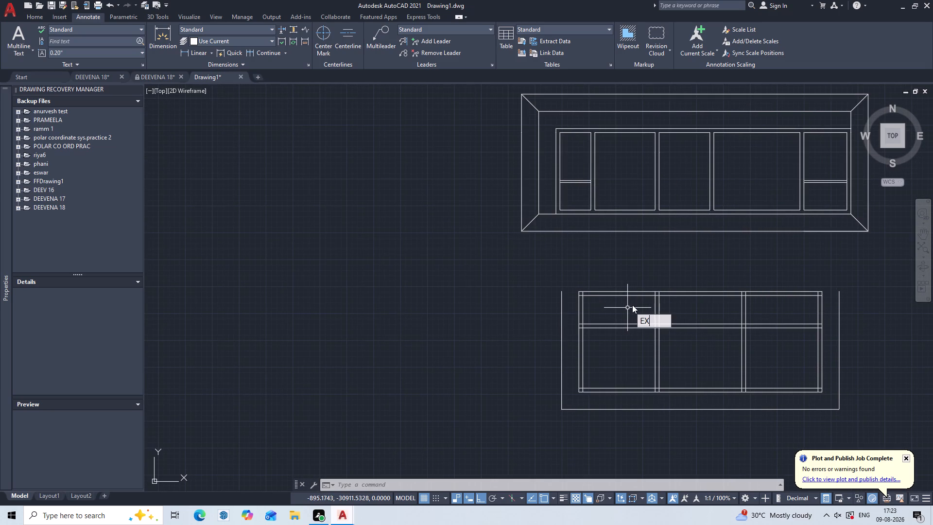
{"action": "key", "text": "Return"}
{"action": "left_click", "coordinate": [566, 317]}
{"action": "left_click", "coordinate": [527, 333]}
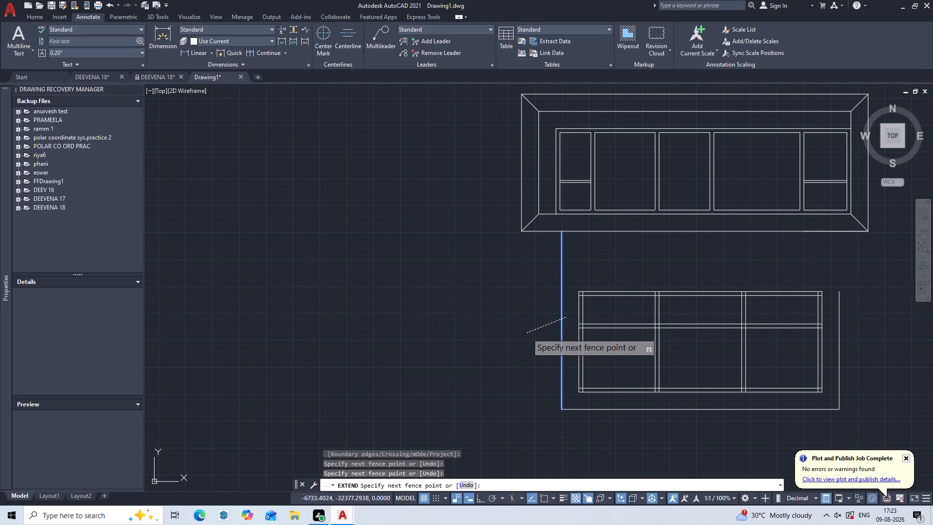
{"action": "scroll", "coordinate": [462, 356], "scroll_direction": "down", "scroll_amount": 1}
{"action": "middle_click_drag", "start_coordinate": [460, 354], "coordinate": [397, 271]}
{"action": "scroll", "coordinate": [647, 222], "scroll_direction": "up", "scroll_amount": 1}
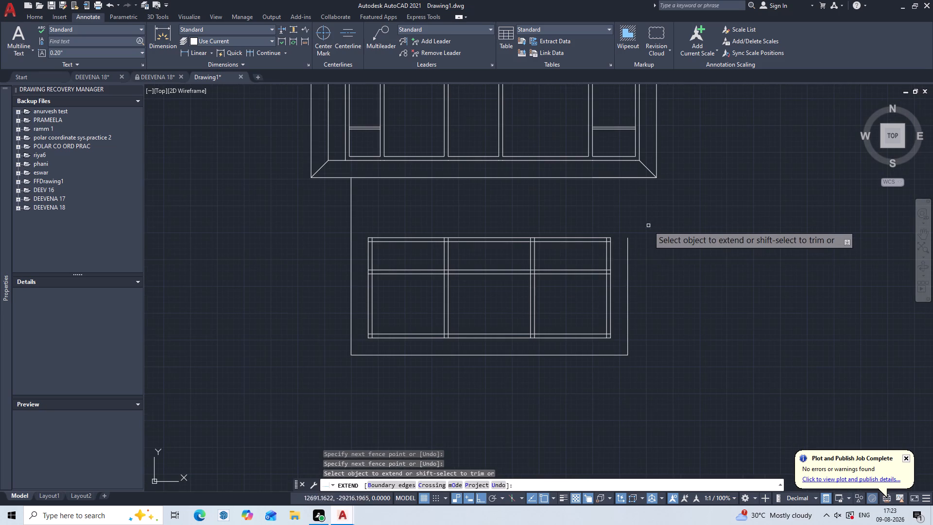
Extend the southern layout's eastern outer offset line north to the upper plan's outermost southern edge.
{"action": "left_click", "coordinate": [635, 244]}
{"action": "left_click", "coordinate": [620, 275]}
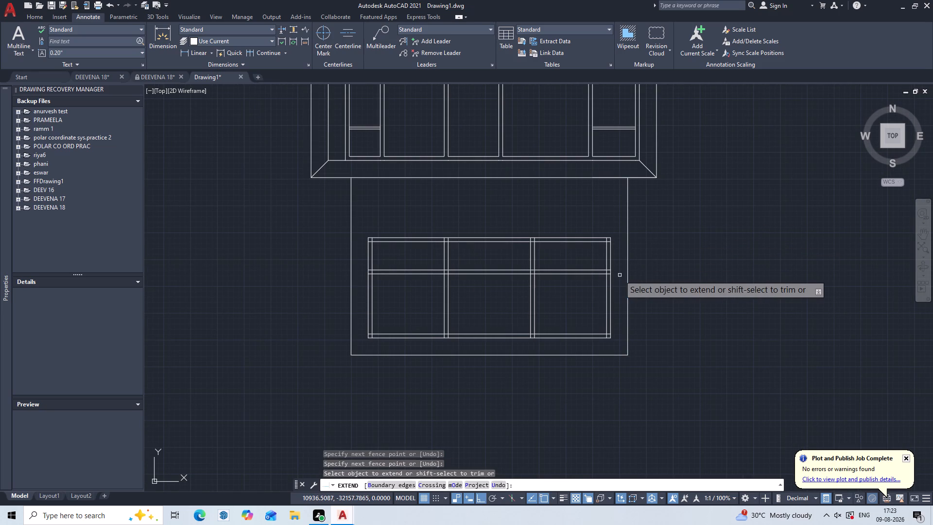
{"action": "key", "text": "Escape"}
{"action": "key", "text": "Escape"}
{"action": "key", "text": "Escape"}
{"action": "key", "text": "Escape"}
{"action": "key", "text": "Escape"}
{"action": "key", "text": "Escape"}
{"action": "key", "text": "Escape"}
{"action": "key", "text": "Escape"}
{"action": "key", "text": "Escape"}
{"action": "key", "text": "Escape"}
{"action": "key", "text": "Escape"}
{"action": "key", "text": "Escape"}
{"action": "key", "text": "Escape"}
{"action": "key", "text": "Escape"}
{"action": "key", "text": "Escape"}
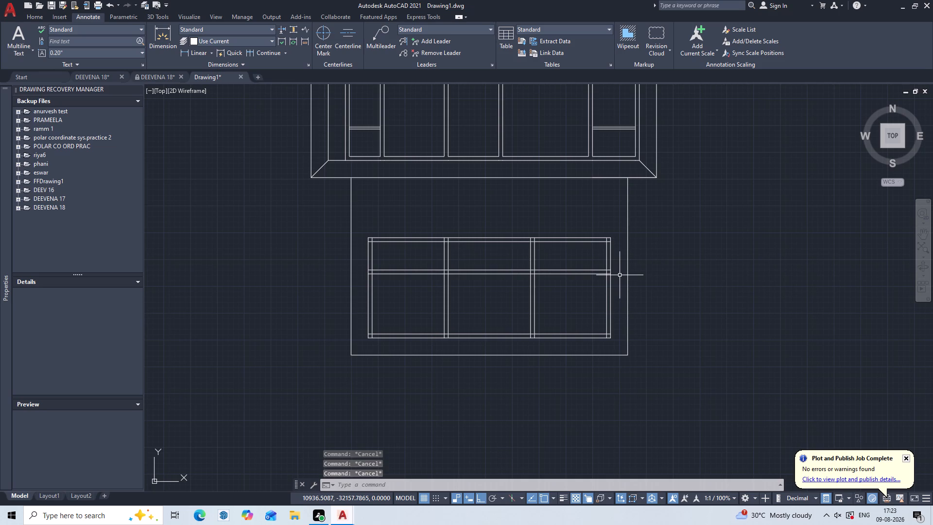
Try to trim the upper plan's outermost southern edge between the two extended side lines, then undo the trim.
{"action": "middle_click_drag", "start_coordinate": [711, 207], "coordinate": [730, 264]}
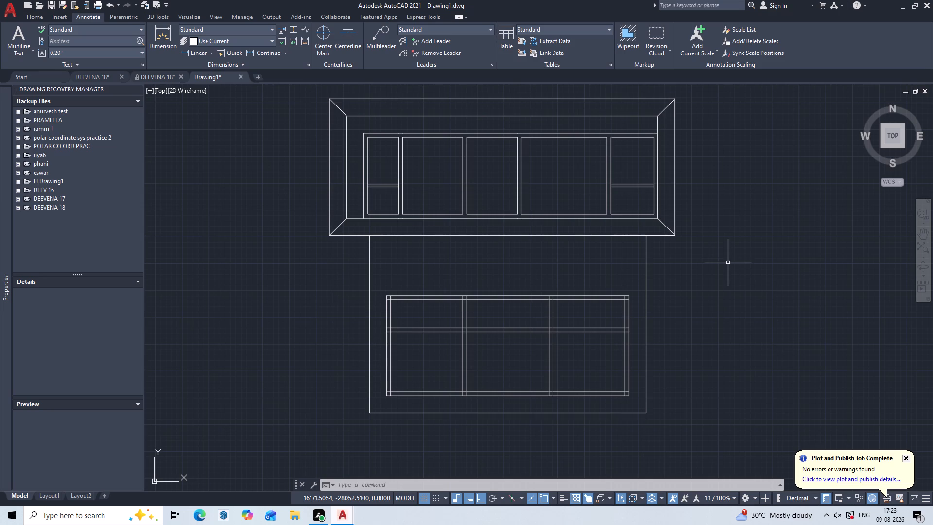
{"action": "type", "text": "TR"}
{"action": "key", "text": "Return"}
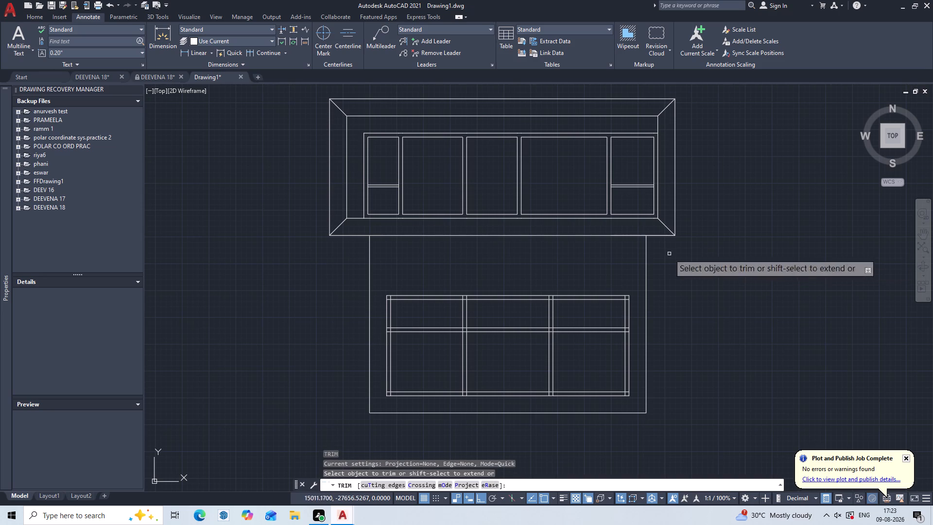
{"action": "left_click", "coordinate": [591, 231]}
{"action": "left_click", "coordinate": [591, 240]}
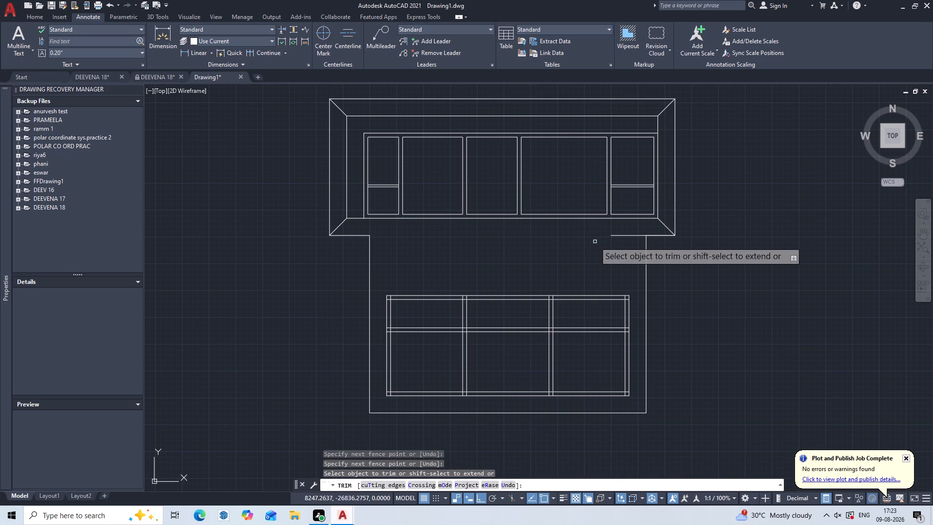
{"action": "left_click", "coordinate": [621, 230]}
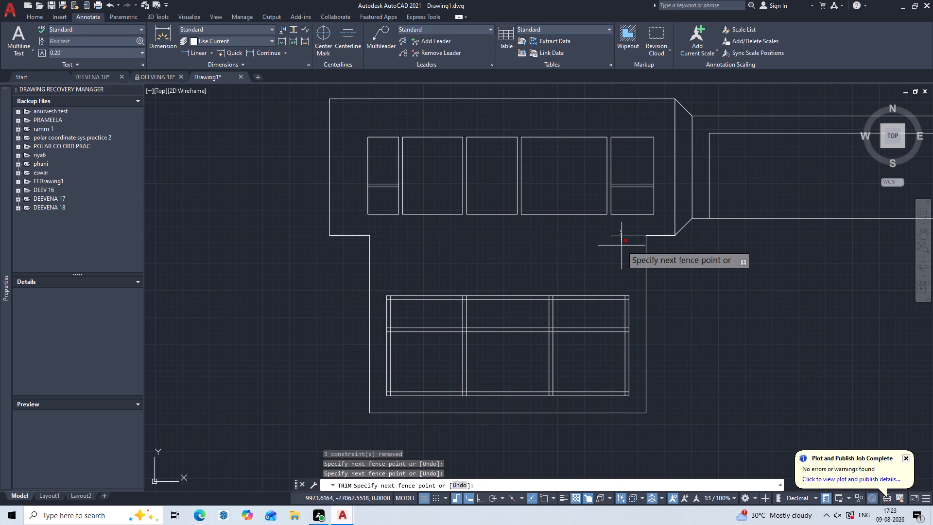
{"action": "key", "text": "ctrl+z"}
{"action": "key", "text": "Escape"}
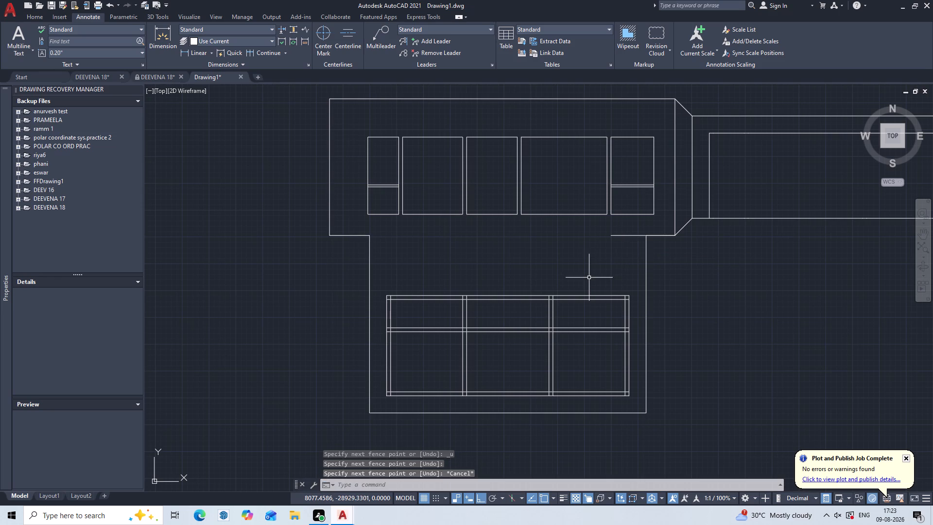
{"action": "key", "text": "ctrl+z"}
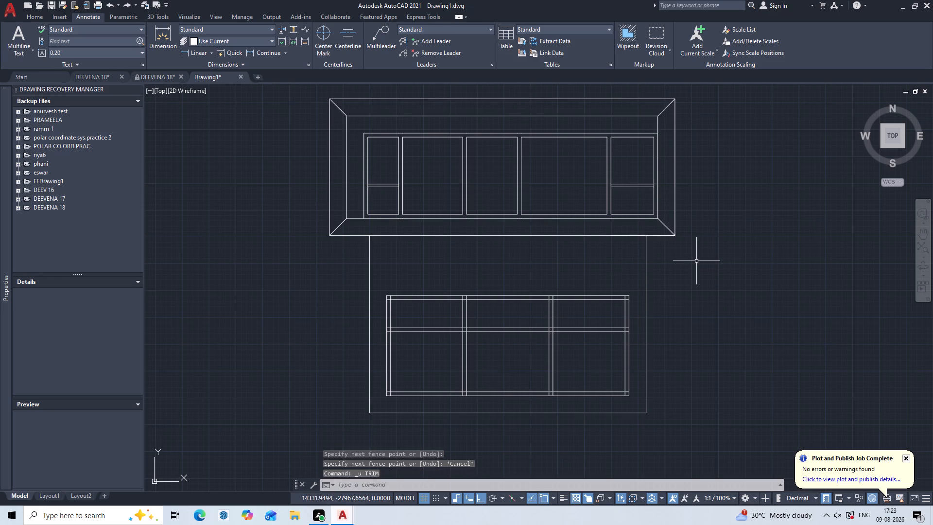
Explode the upper plan's outermost boundary polyline into separate lines and check its southern edge.
{"action": "left_click", "coordinate": [629, 229]}
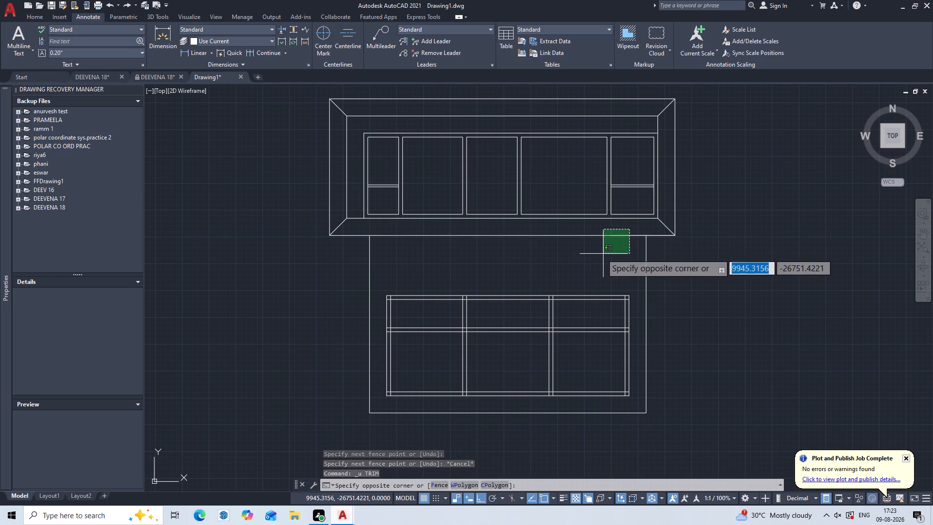
{"action": "left_click", "coordinate": [601, 254]}
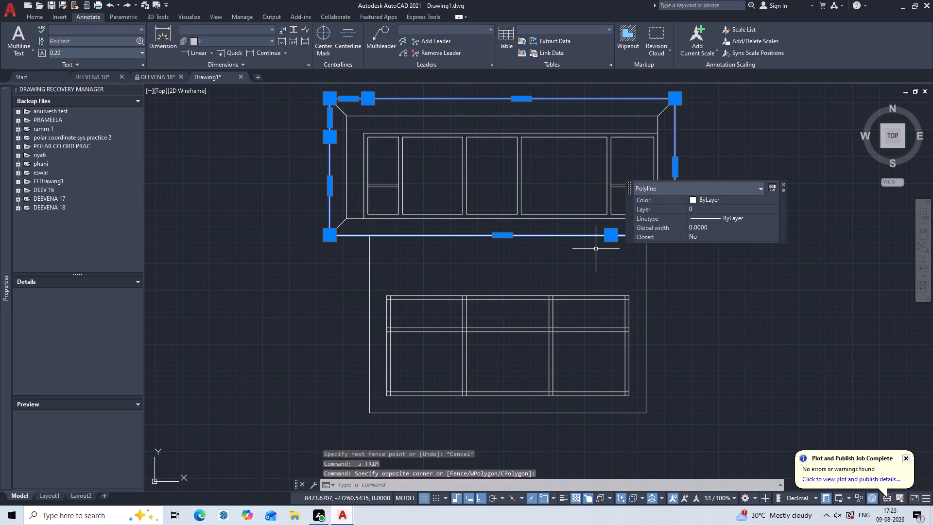
{"action": "key", "text": "x"}
{"action": "key", "text": "Return"}
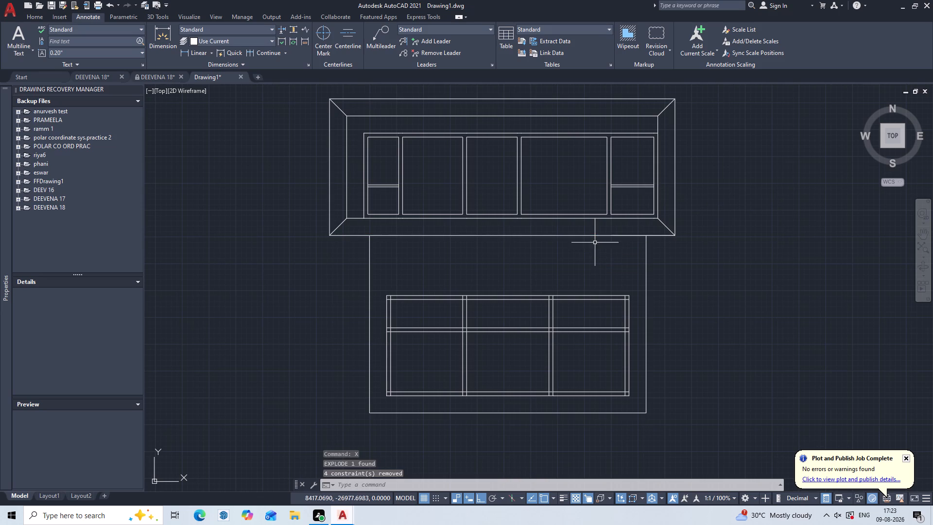
{"action": "left_click", "coordinate": [593, 233]}
{"action": "left_click", "coordinate": [575, 252]}
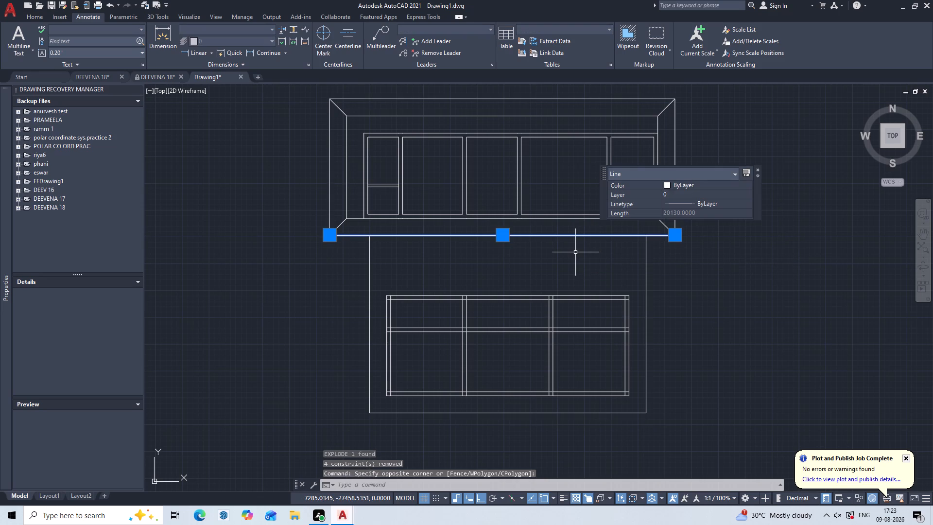
{"action": "key", "text": "Escape"}
Trim the upper plan's outermost southern edge between the southern layout's western and eastern outer lines.
{"action": "type", "text": "TR"}
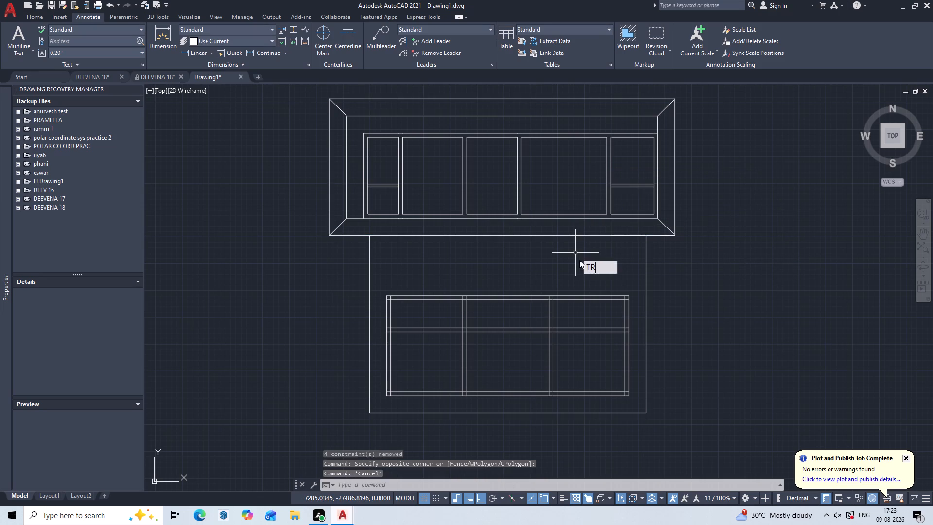
{"action": "key", "text": "Return"}
{"action": "left_click", "coordinate": [624, 229]}
{"action": "left_click", "coordinate": [628, 244]}
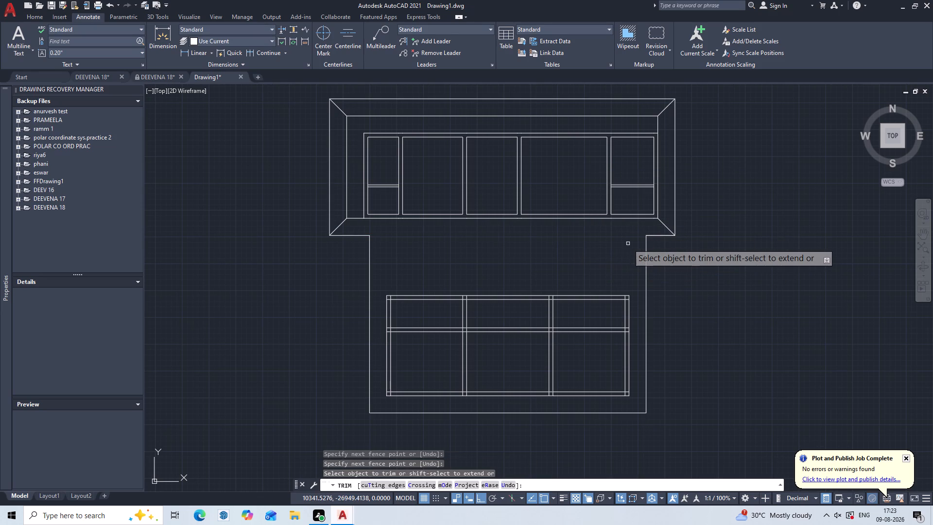
{"action": "key", "text": "Escape"}
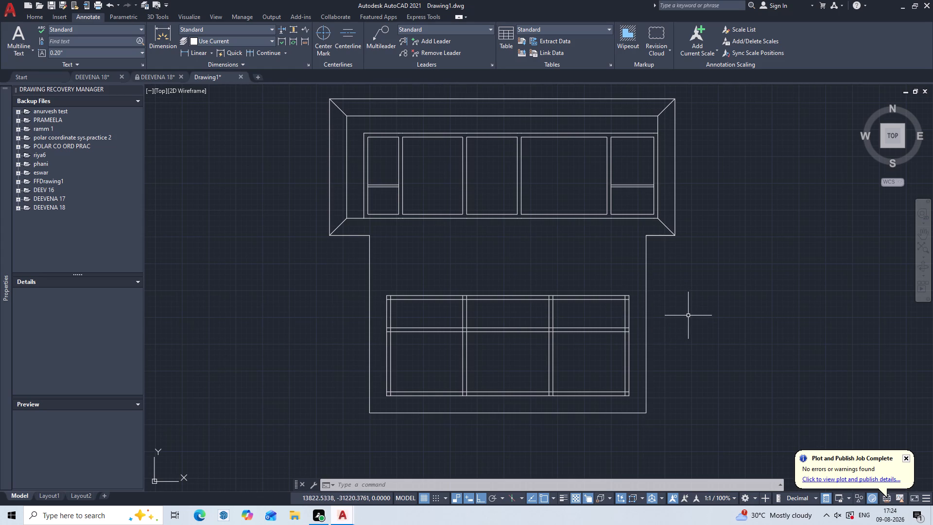
Open DesignCenter and browse the blocks in House Designer.dwg and Home - Space Planner.dwg.
{"action": "middle_click_drag", "start_coordinate": [680, 298], "coordinate": [739, 289]}
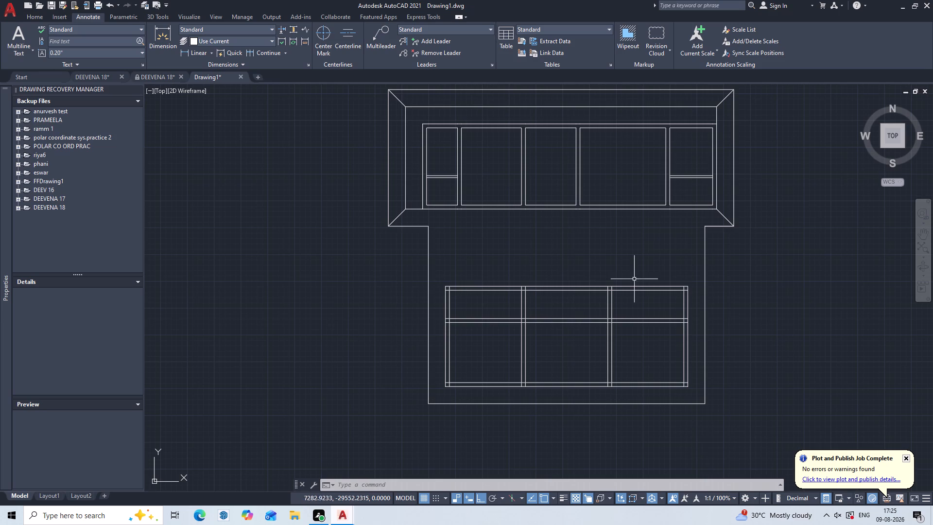
{"action": "middle_click_drag", "start_coordinate": [591, 164], "coordinate": [640, 253]}
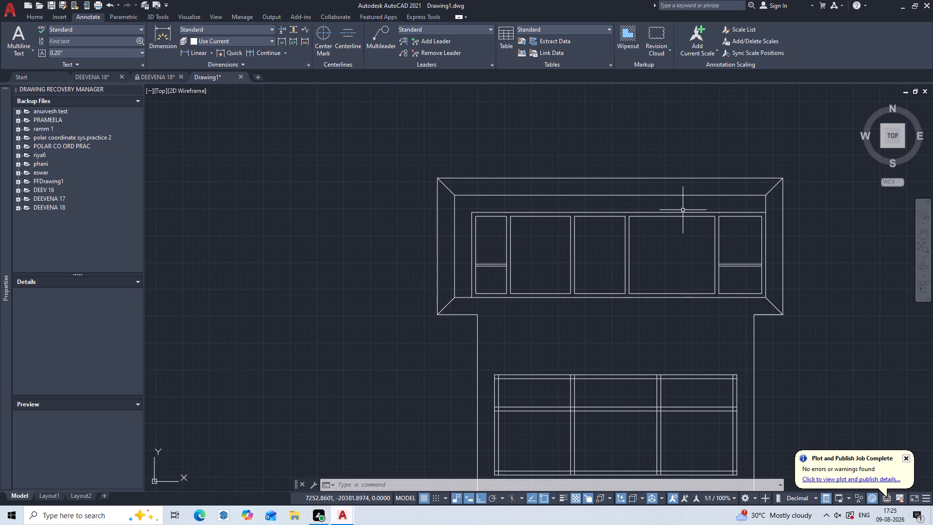
{"action": "key", "text": "ctrl+2"}
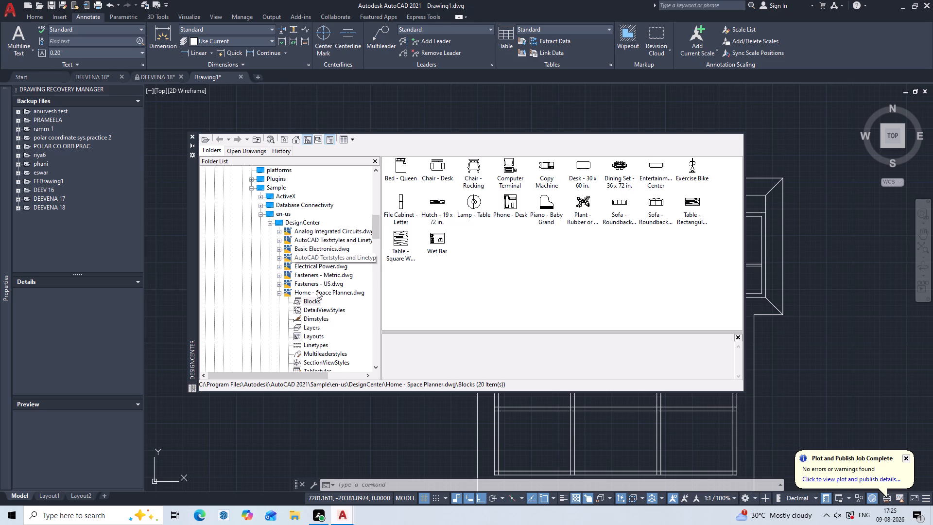
{"action": "scroll", "coordinate": [314, 283], "scroll_direction": "down", "scroll_amount": 2}
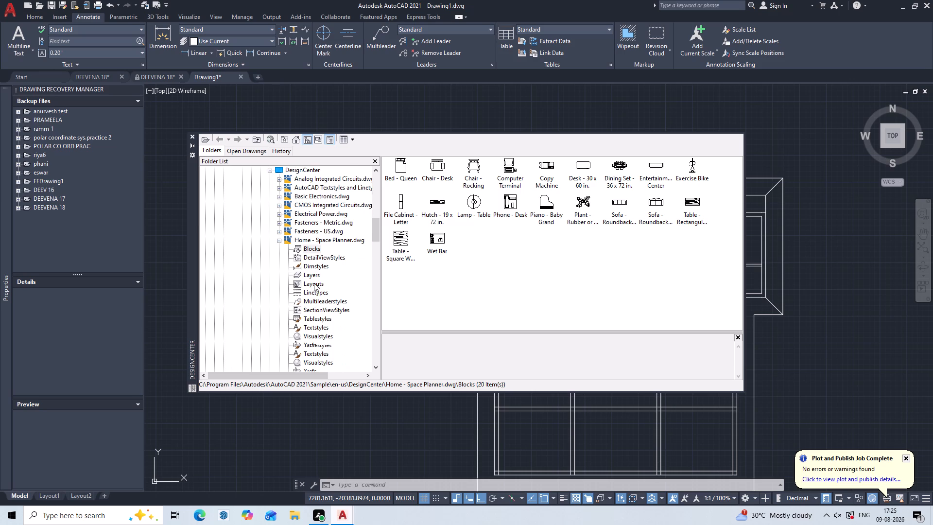
{"action": "scroll", "coordinate": [314, 283], "scroll_direction": "down", "scroll_amount": 2}
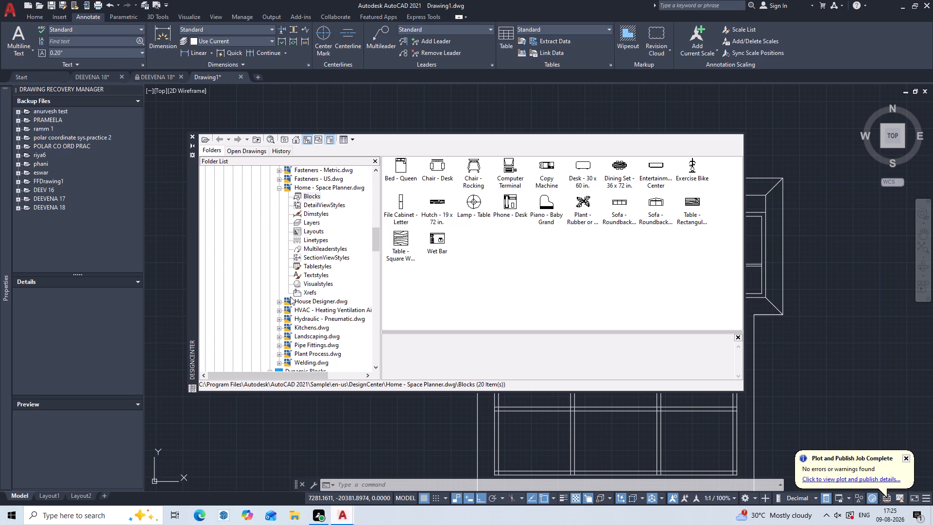
{"action": "left_click", "coordinate": [278, 303]}
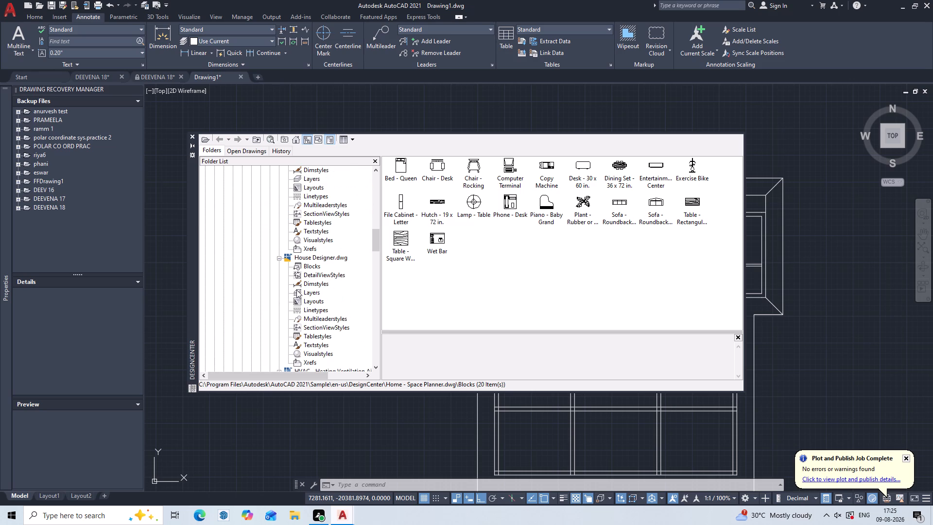
{"action": "left_click", "coordinate": [313, 270]}
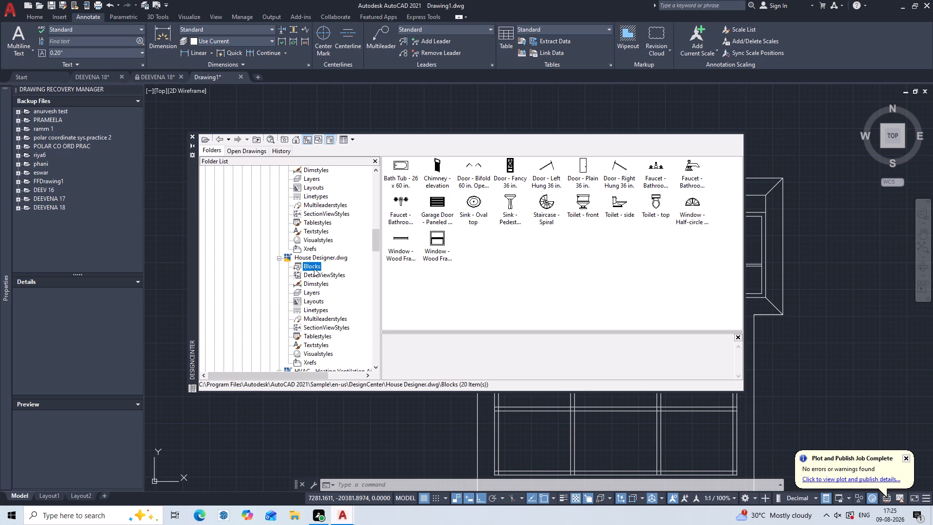
{"action": "scroll", "coordinate": [324, 255], "scroll_direction": "up", "scroll_amount": 2}
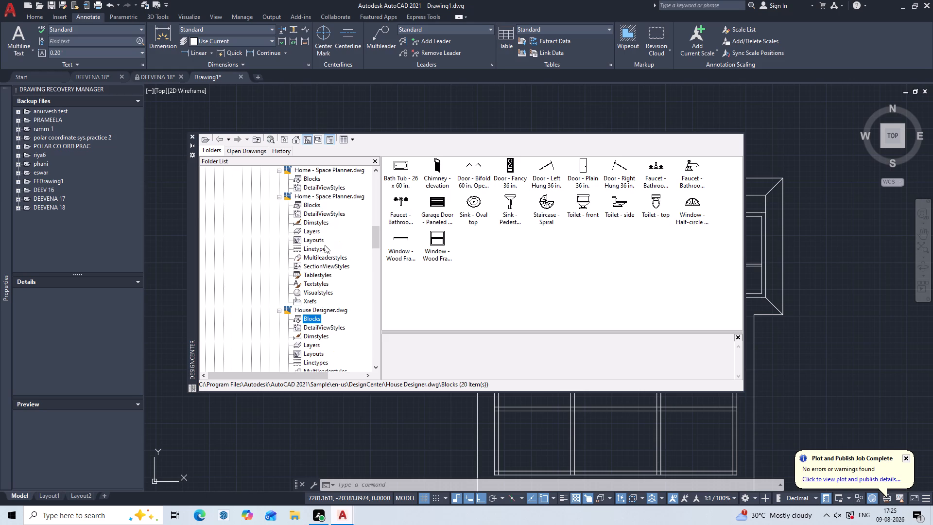
{"action": "left_click", "coordinate": [310, 207]}
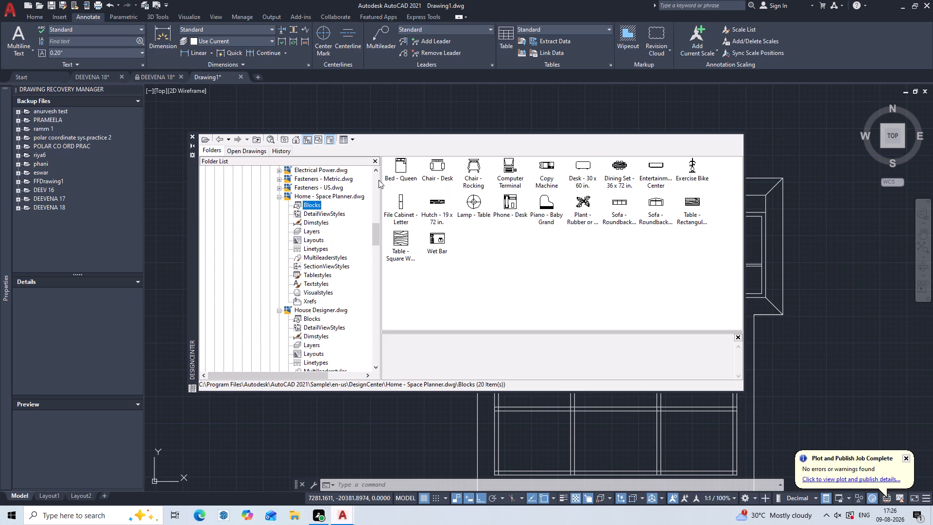
Insert the Bed - Queen block at scale 1 and rotation 0 in the empty space east of the upper plan.
{"action": "left_click", "coordinate": [404, 172]}
{"action": "left_click_drag", "start_coordinate": [404, 172], "coordinate": [705, 150]}
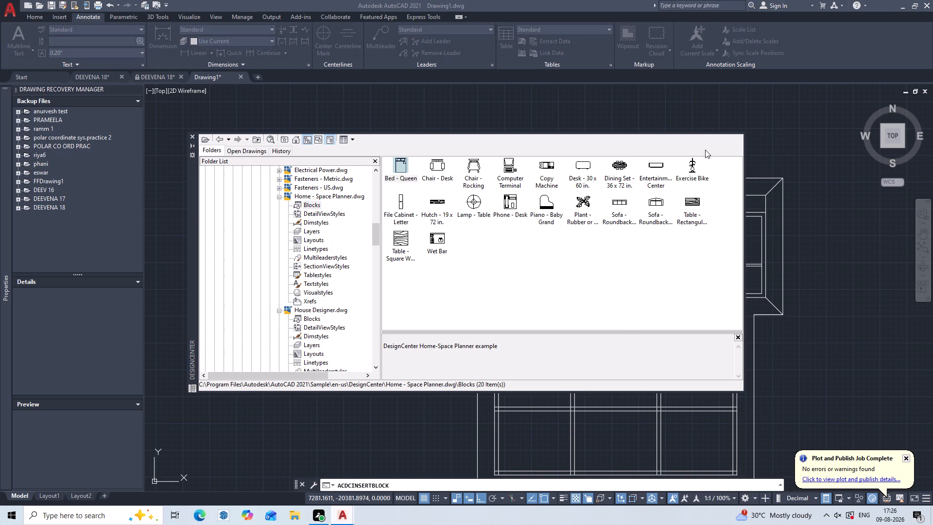
{"action": "left_click_drag", "start_coordinate": [705, 150], "coordinate": [829, 195]}
{"action": "left_click", "coordinate": [524, 315]}
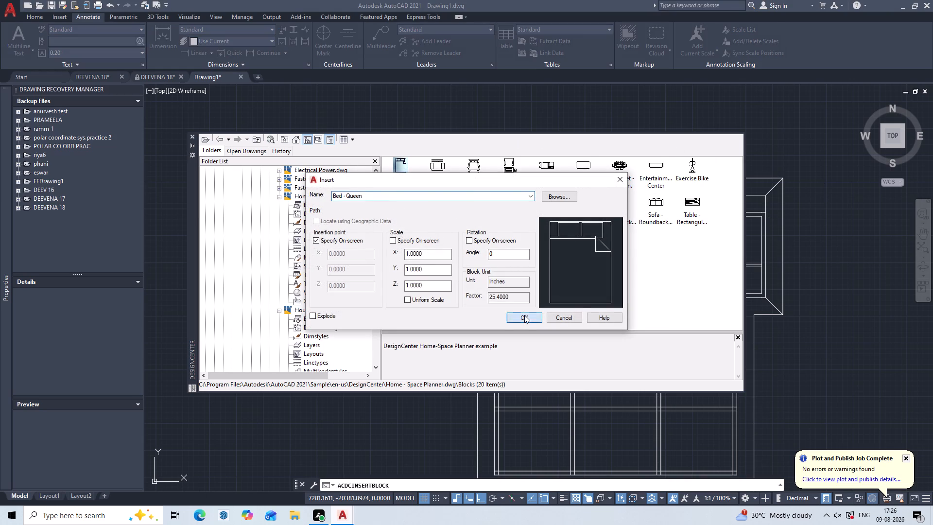
{"action": "left_click_drag", "start_coordinate": [400, 168], "coordinate": [769, 167]}
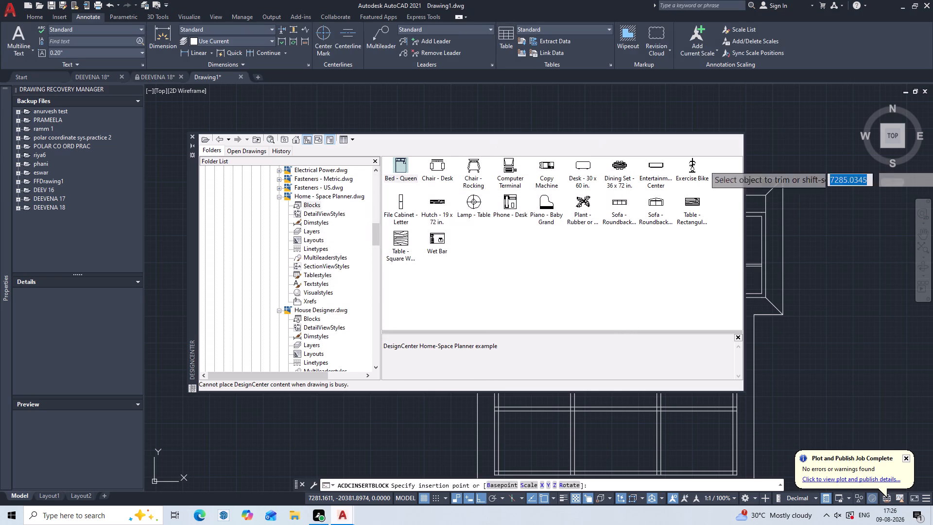
{"action": "left_click_drag", "start_coordinate": [769, 167], "coordinate": [840, 256]}
{"action": "left_click", "coordinate": [838, 255]}
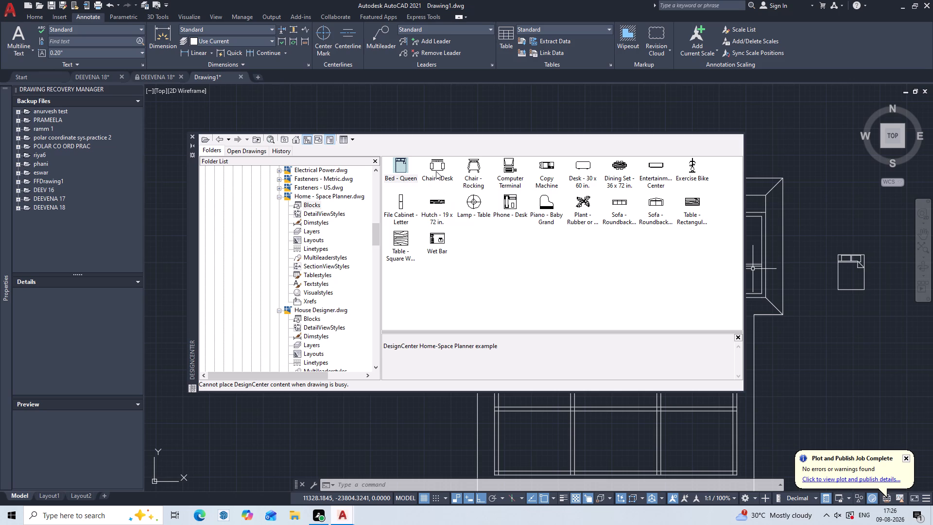
Place the Dining Set - 36 x 72 in. block north of the bed, outside the upper plan's northeast corner.
{"action": "left_click_drag", "start_coordinate": [616, 169], "coordinate": [826, 174]}
{"action": "left_click_drag", "start_coordinate": [826, 174], "coordinate": [819, 211]}
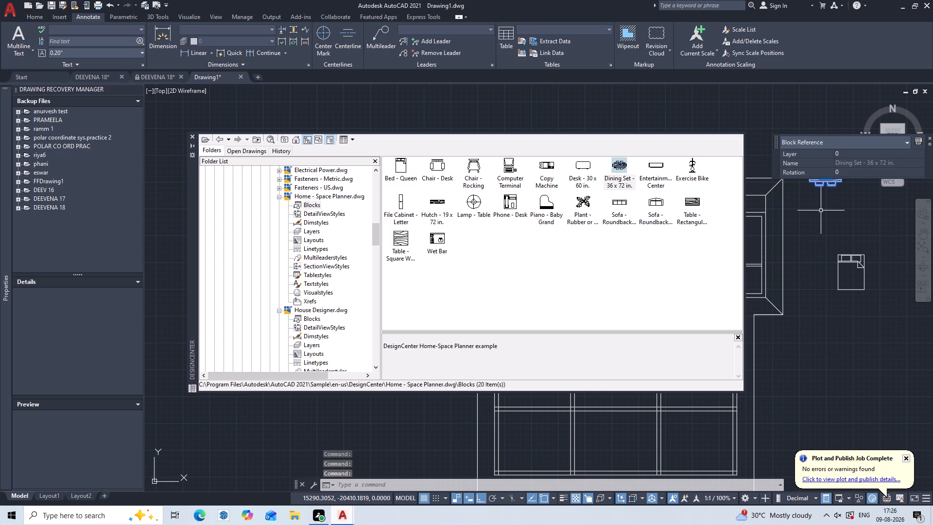
{"action": "key", "text": "Escape"}
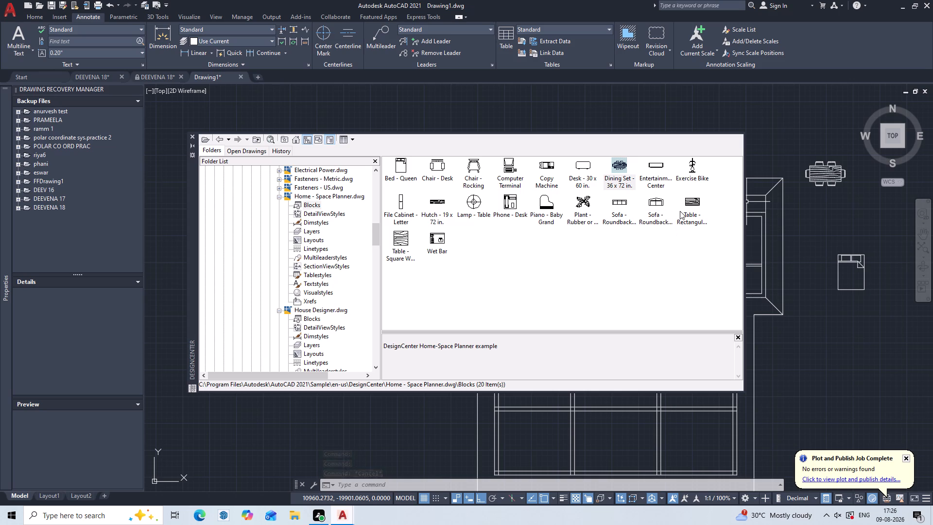
Place the rectangular table block just east of the bed, outside the plan.
{"action": "left_click_drag", "start_coordinate": [698, 201], "coordinate": [723, 185]}
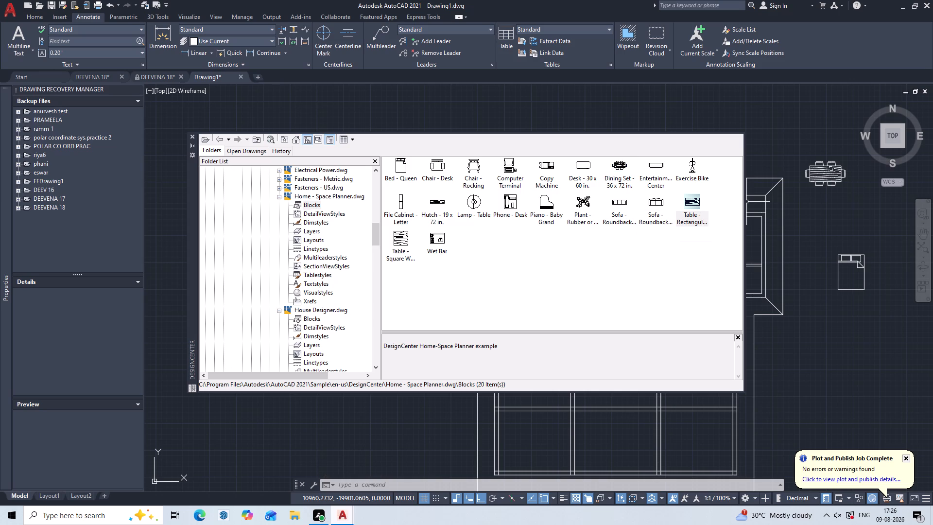
{"action": "left_click_drag", "start_coordinate": [723, 185], "coordinate": [848, 219]}
{"action": "left_click_drag", "start_coordinate": [848, 219], "coordinate": [881, 269]}
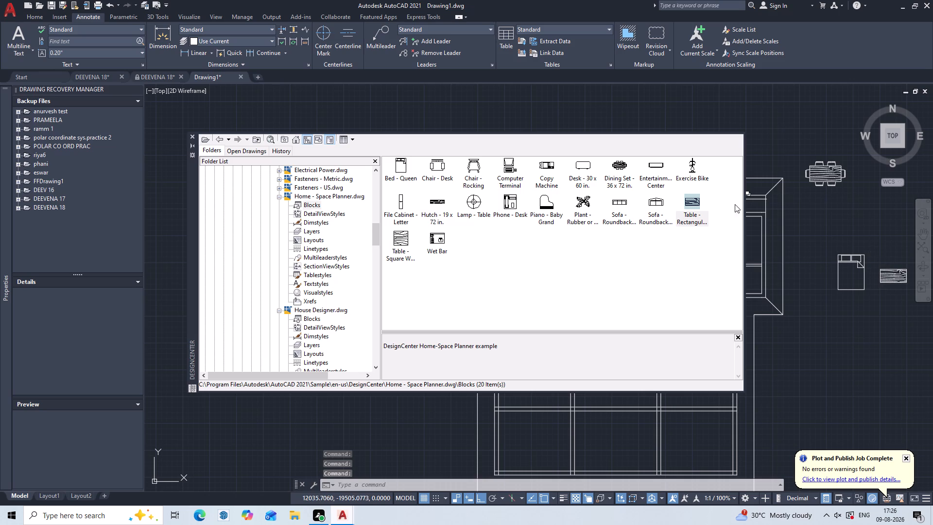
Place the curved roundback sofa block just north of the rectangular table, outside the plan.
{"action": "left_click_drag", "start_coordinate": [653, 207], "coordinate": [886, 241]}
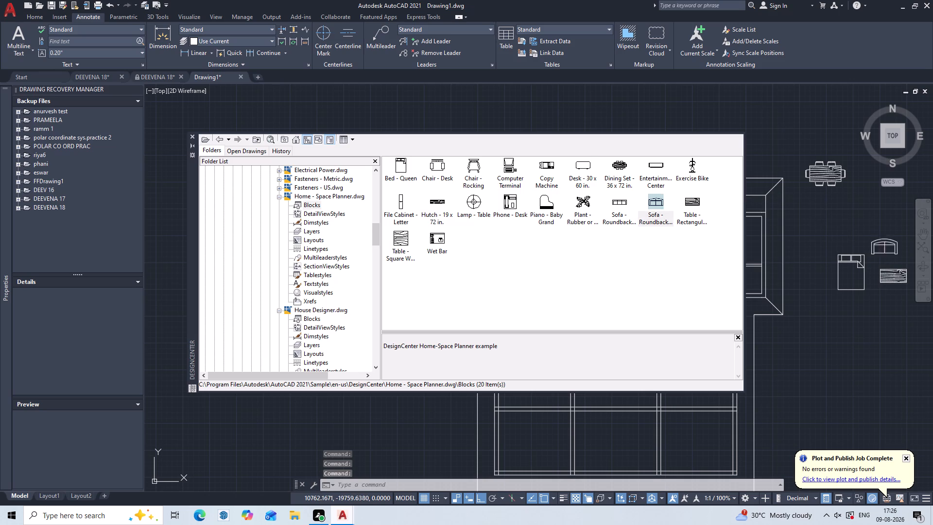
{"action": "left_click_drag", "start_coordinate": [886, 241], "coordinate": [893, 239]}
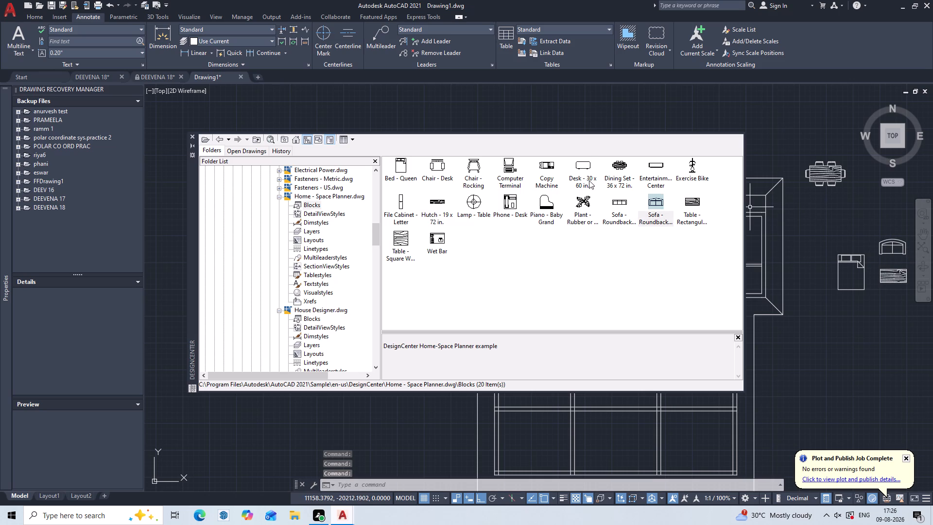
Place the longer, three-seat roundback sofa block just north of the bed, outside the upper plan.
{"action": "left_click_drag", "start_coordinate": [611, 206], "coordinate": [799, 193]}
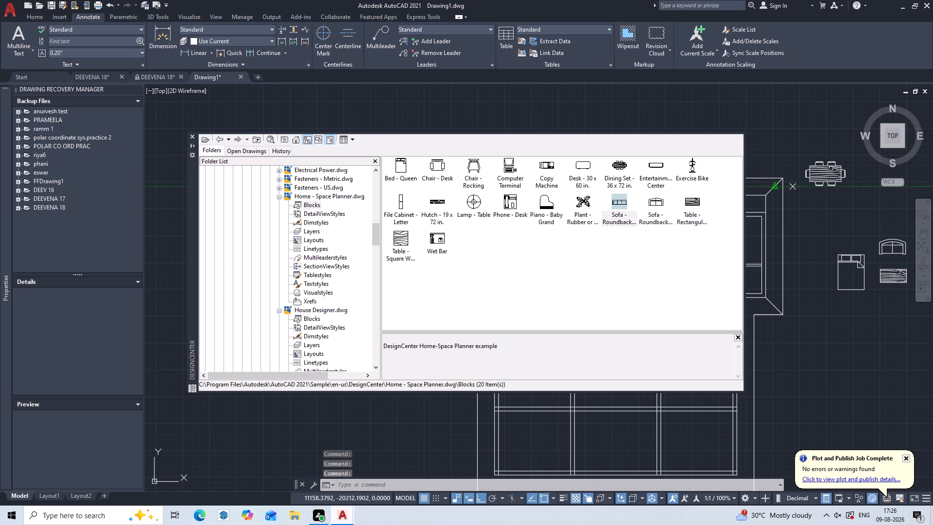
{"action": "left_click_drag", "start_coordinate": [799, 193], "coordinate": [856, 231]}
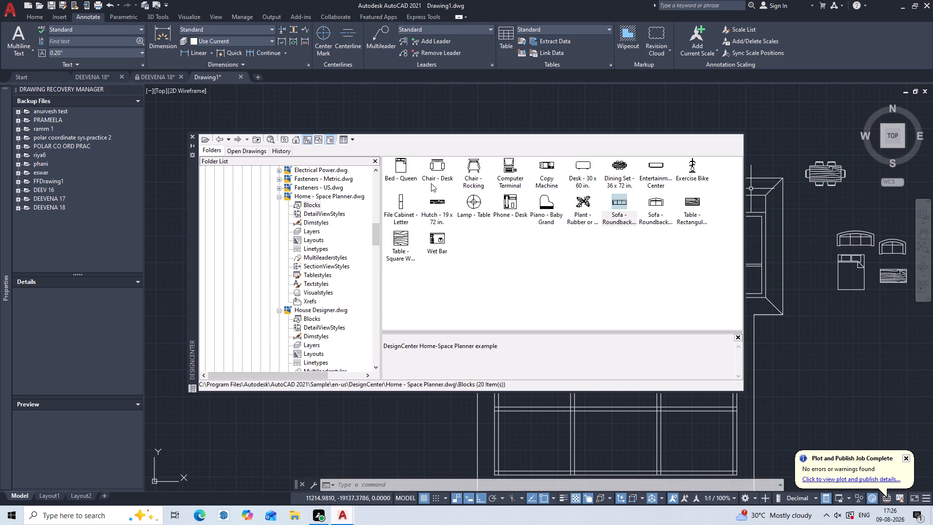
Place the Chair - Desk block north of the smaller sofa and the Chair - Rocking block just west of it, then close DesignCenter.
{"action": "left_click_drag", "start_coordinate": [435, 170], "coordinate": [895, 215]}
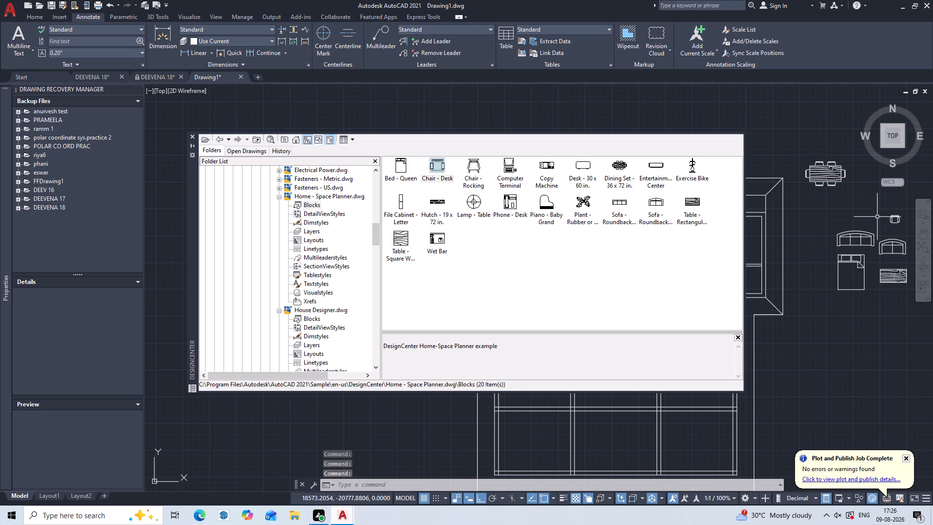
{"action": "left_click_drag", "start_coordinate": [477, 165], "coordinate": [862, 216]}
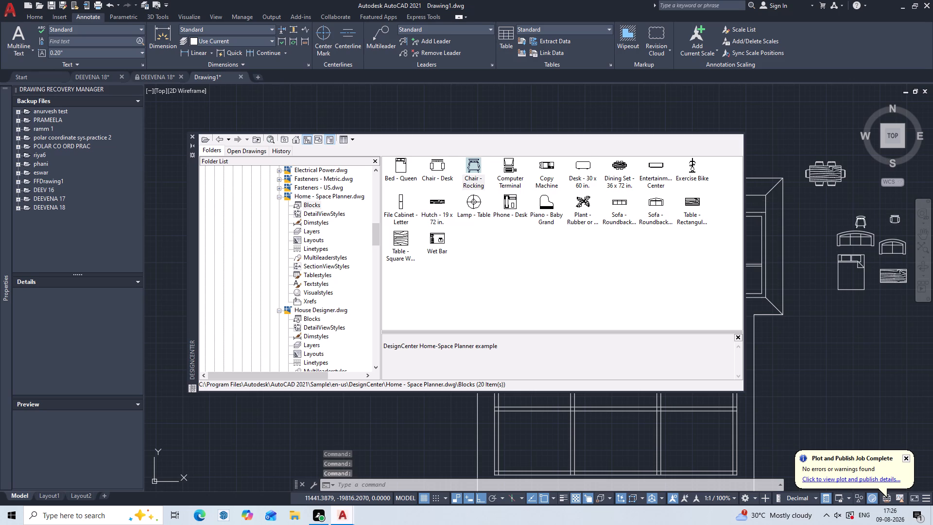
{"action": "left_click_drag", "start_coordinate": [862, 216], "coordinate": [882, 218]}
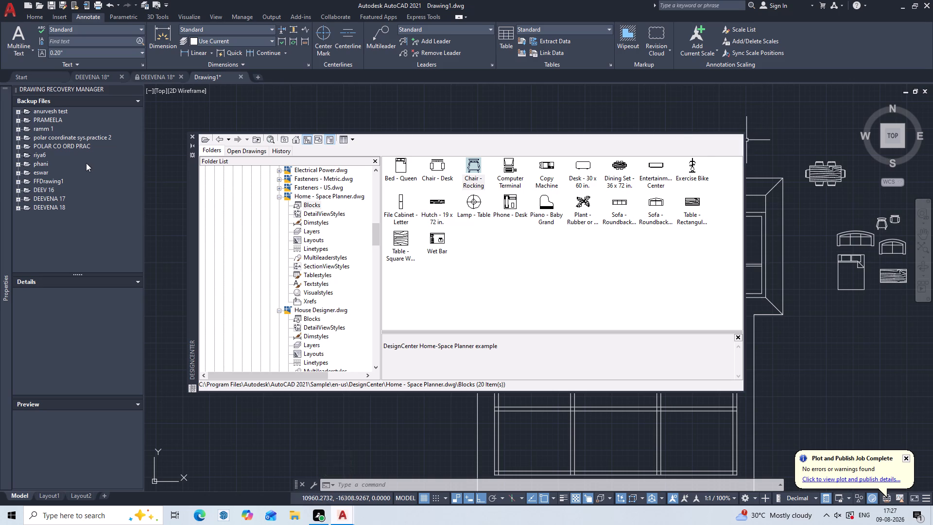
{"action": "left_click", "coordinate": [194, 137]}
Place the Door - Imperial block from the architectural tool palette in the empty space west of the upper plan.
{"action": "key", "text": "ctrl+3"}
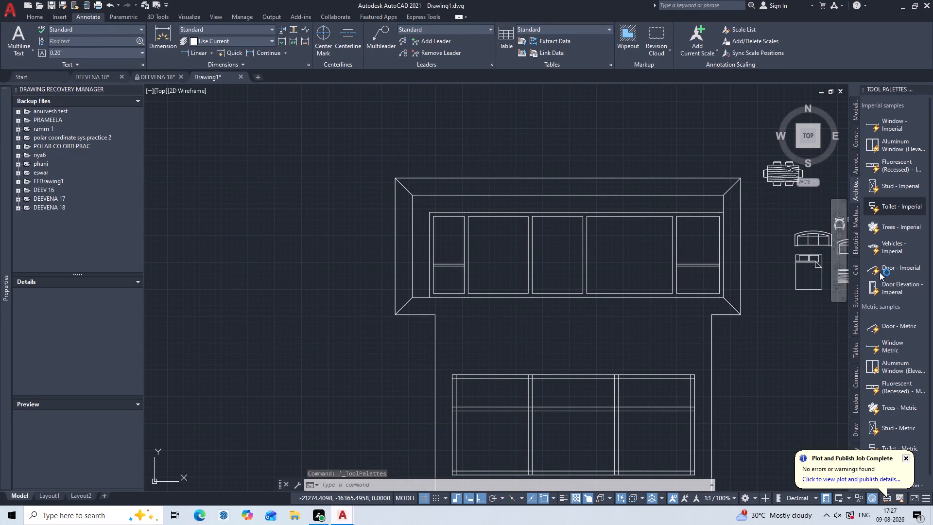
{"action": "left_click_drag", "start_coordinate": [894, 274], "coordinate": [879, 264]}
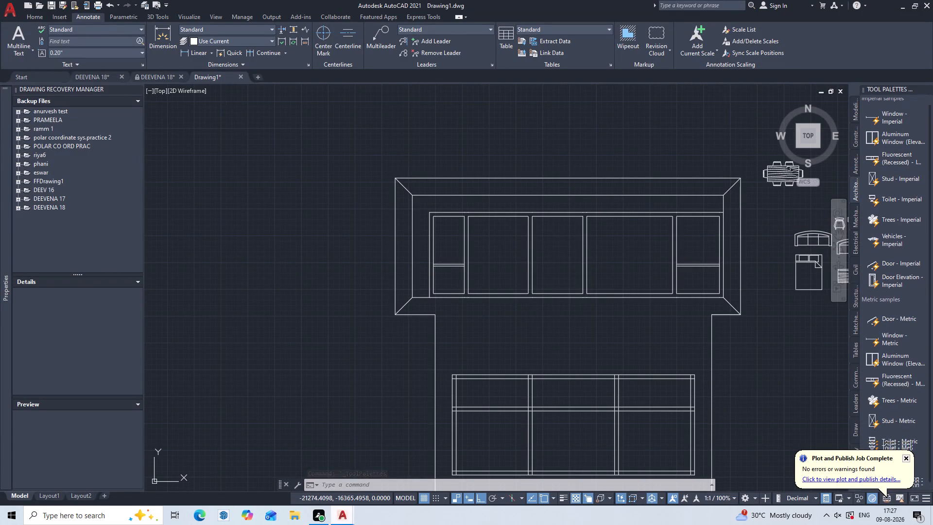
{"action": "left_click_drag", "start_coordinate": [879, 264], "coordinate": [321, 211]}
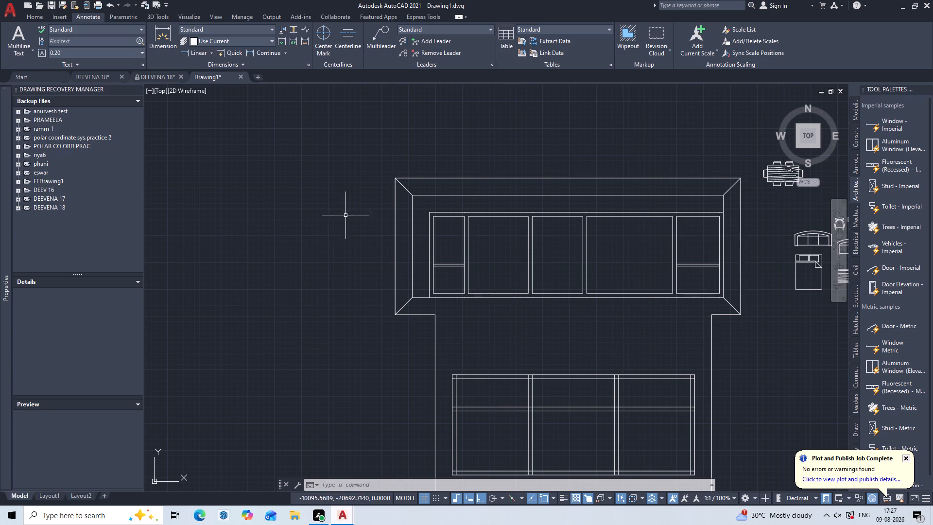
{"action": "left_click_drag", "start_coordinate": [892, 272], "coordinate": [314, 207]}
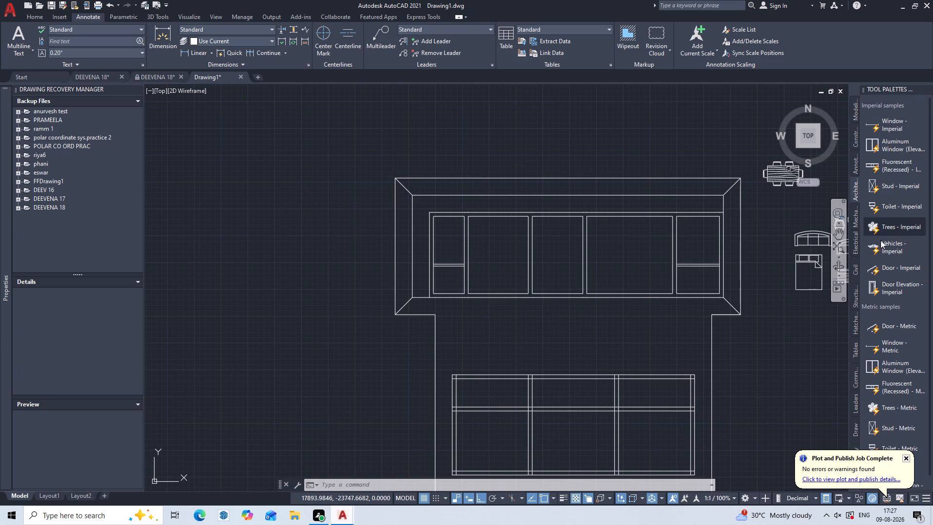
{"action": "left_click_drag", "start_coordinate": [882, 268], "coordinate": [822, 233]}
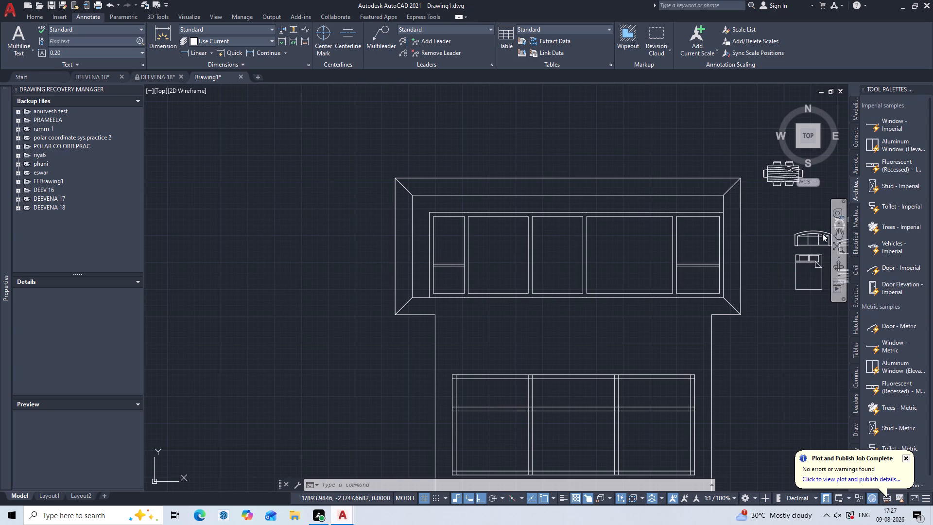
{"action": "left_click_drag", "start_coordinate": [822, 233], "coordinate": [313, 227]}
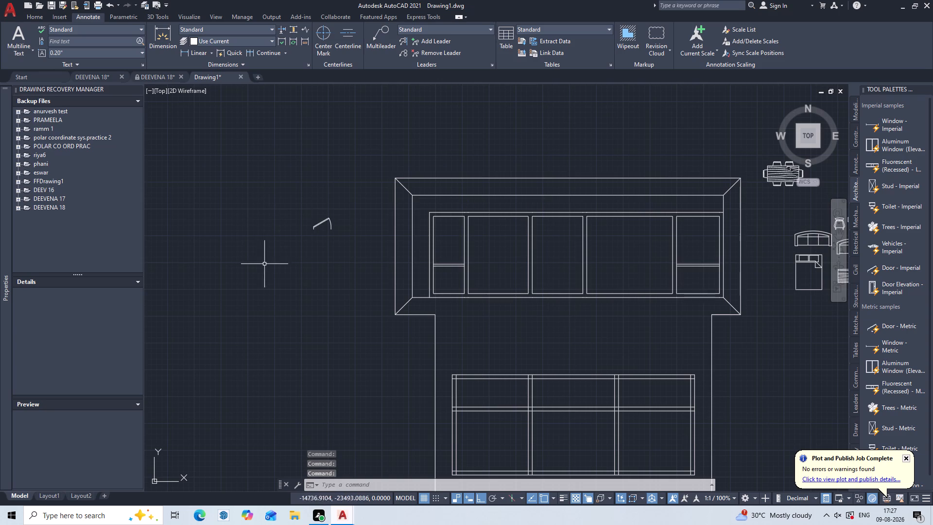
Set the door block's opening angle to Open 90º and flip its hinge to Right.
{"action": "scroll", "coordinate": [332, 225], "scroll_direction": "up", "scroll_amount": 3}
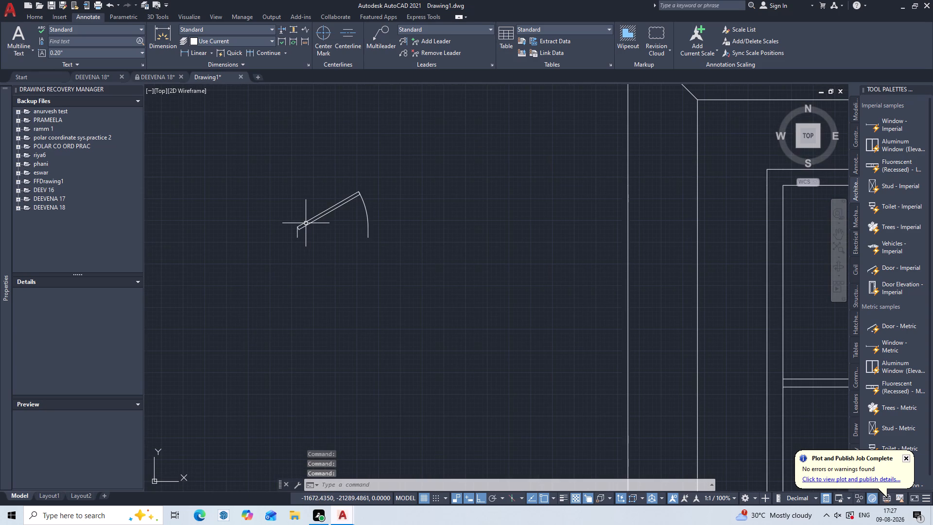
{"action": "left_click", "coordinate": [306, 223]}
{"action": "left_click", "coordinate": [287, 199]}
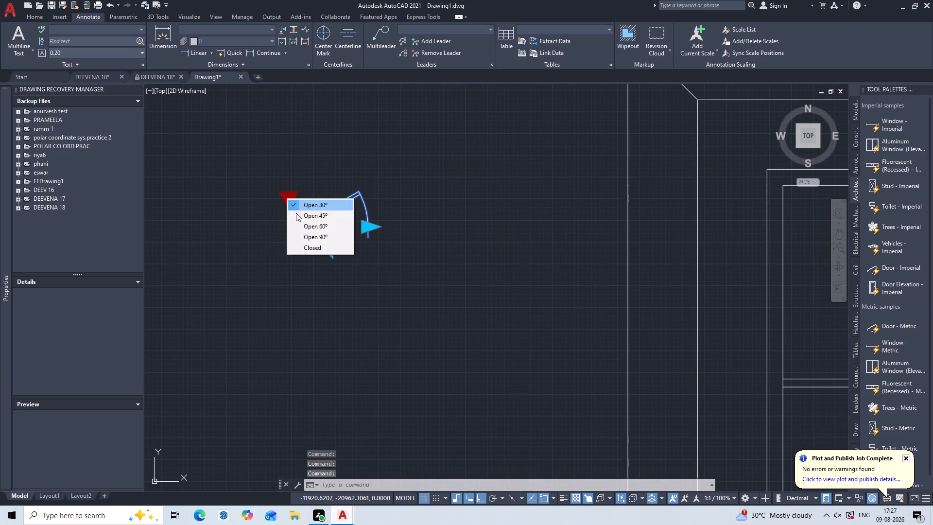
{"action": "left_click", "coordinate": [310, 239]}
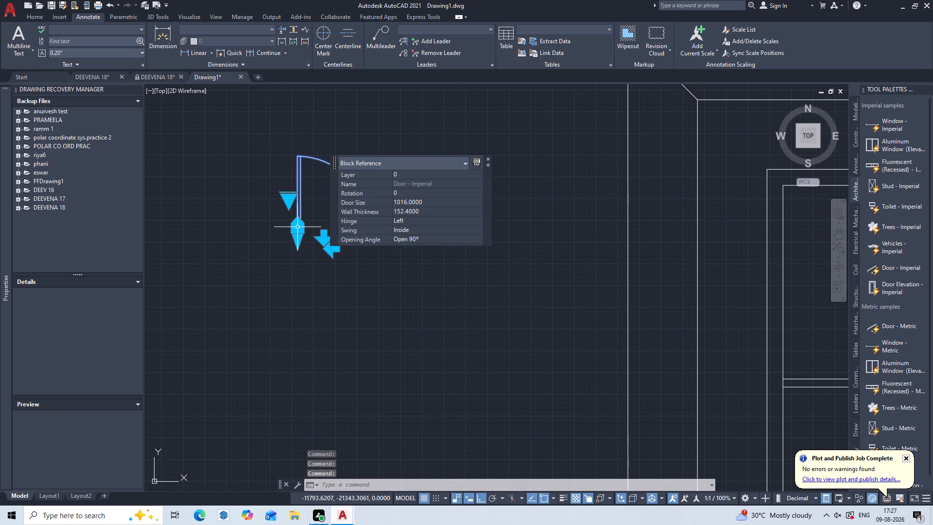
{"action": "left_click", "coordinate": [328, 253]}
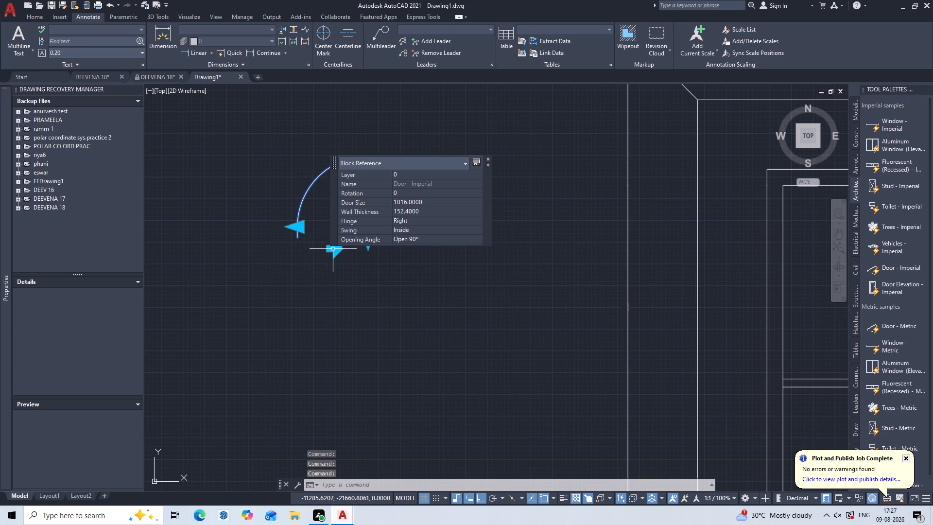
{"action": "key", "text": "Escape"}
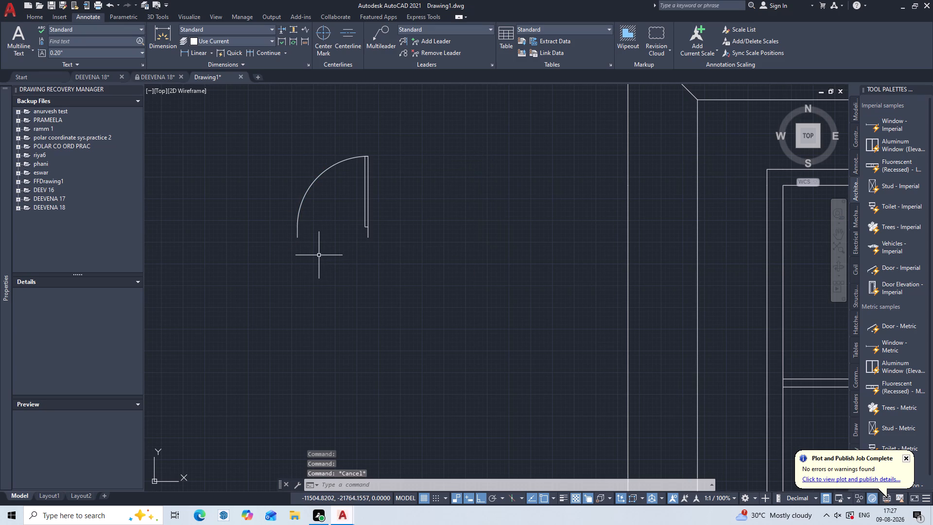
Copy the door by its hinge-side jamb end, with Ortho off, to the east end of the partition between the two westernmost rooms.
{"action": "scroll", "coordinate": [327, 254], "scroll_direction": "down", "scroll_amount": 2}
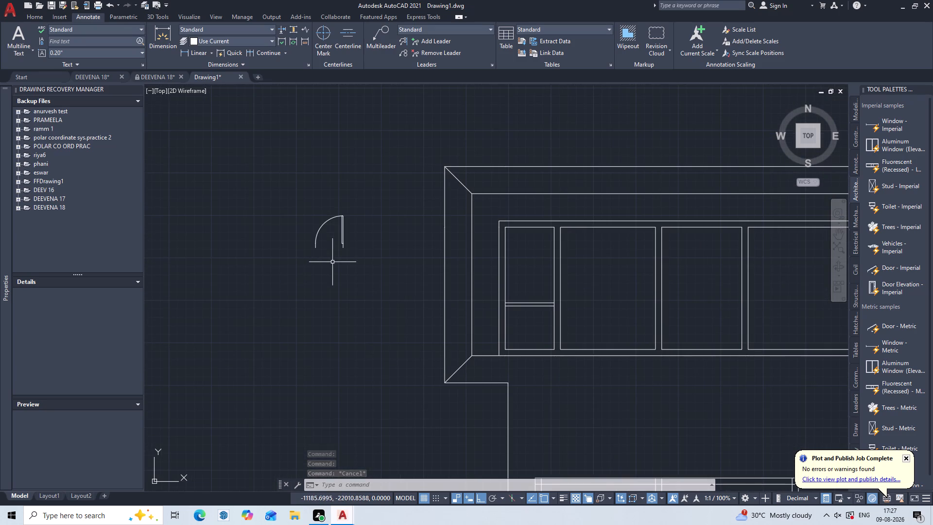
{"action": "middle_click_drag", "start_coordinate": [333, 262], "coordinate": [322, 179]}
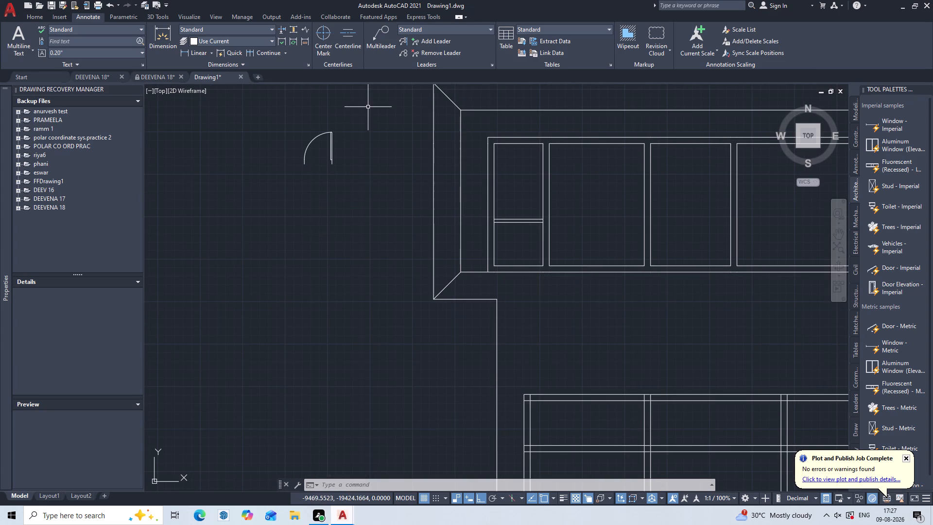
{"action": "type", "text": "COP"}
{"action": "key", "text": "Return"}
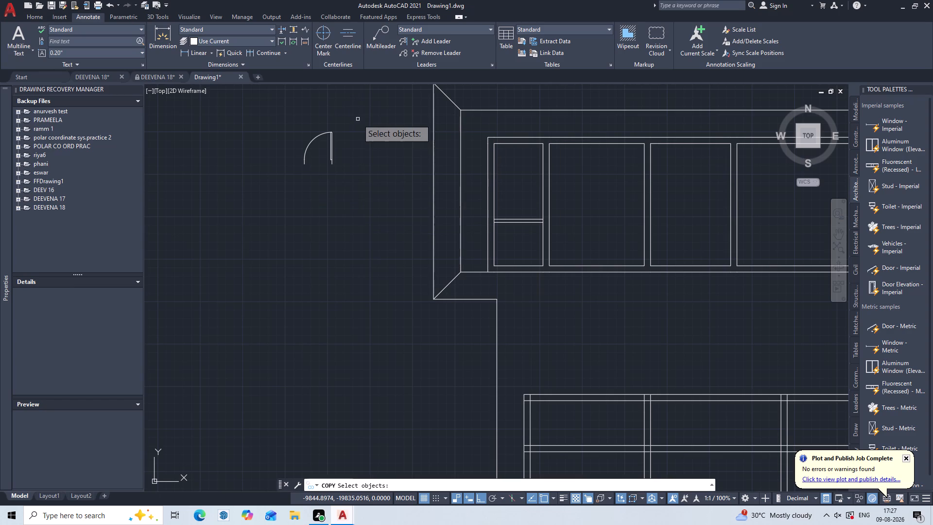
{"action": "left_click_drag", "start_coordinate": [344, 117], "coordinate": [339, 121]}
{"action": "left_click_drag", "start_coordinate": [288, 165], "coordinate": [284, 173]}
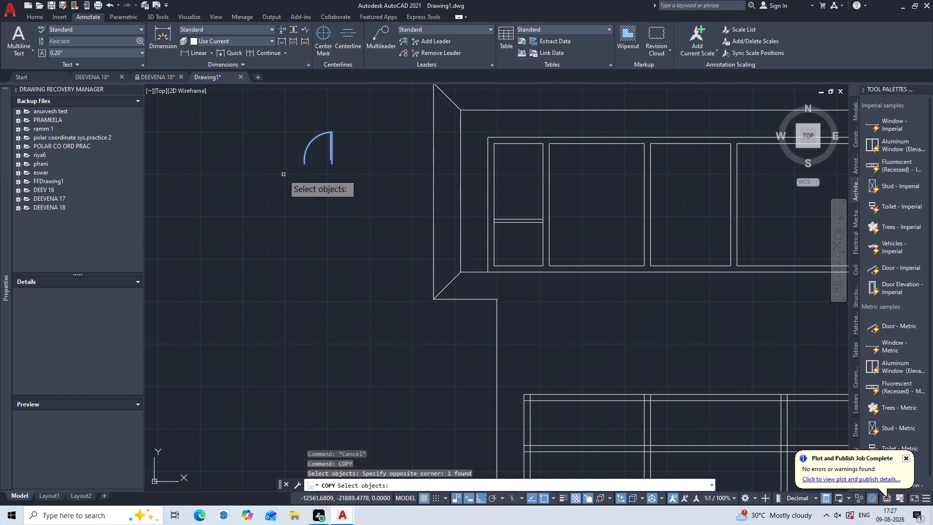
{"action": "key", "text": "Return"}
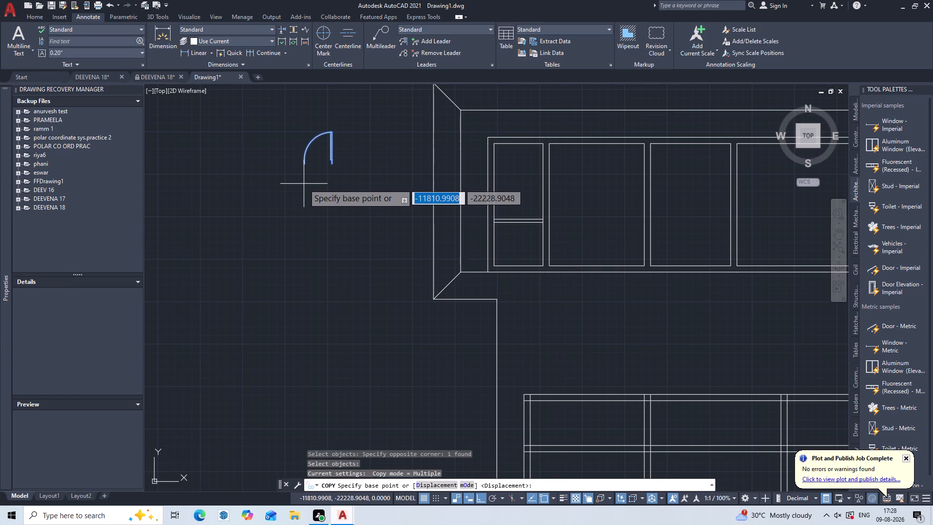
{"action": "scroll", "coordinate": [308, 174], "scroll_direction": "up", "scroll_amount": 3}
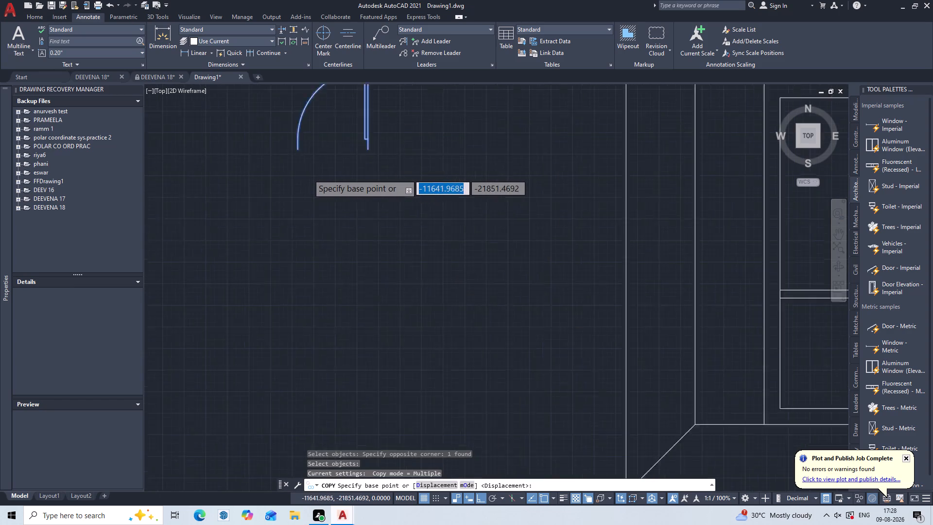
{"action": "left_click", "coordinate": [405, 136]}
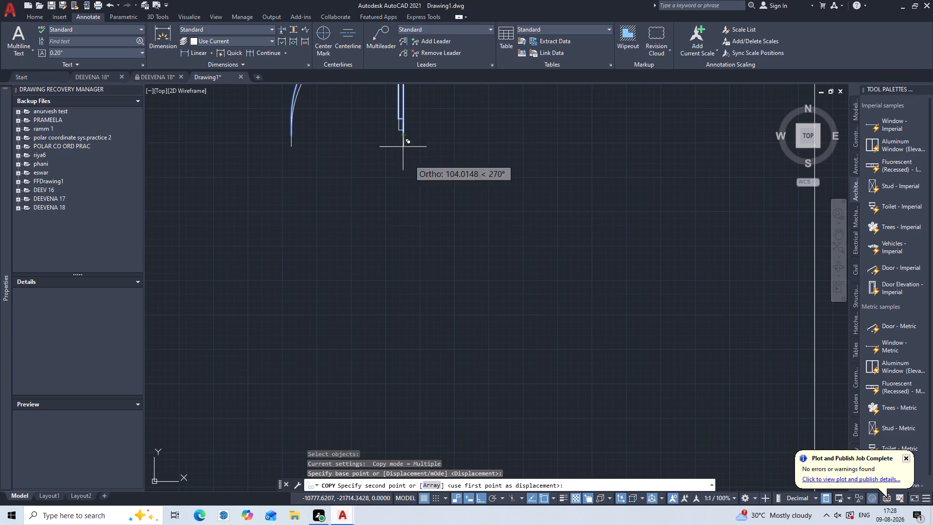
{"action": "key", "text": "F8"}
{"action": "scroll", "coordinate": [458, 210], "scroll_direction": "down", "scroll_amount": 2}
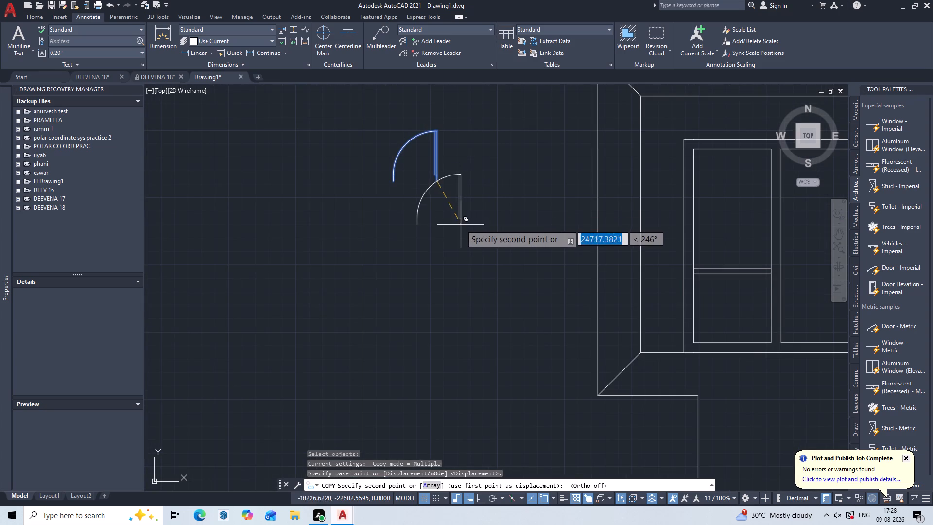
{"action": "middle_click_drag", "start_coordinate": [462, 225], "coordinate": [307, 203]}
{"action": "scroll", "coordinate": [592, 254], "scroll_direction": "up", "scroll_amount": 2}
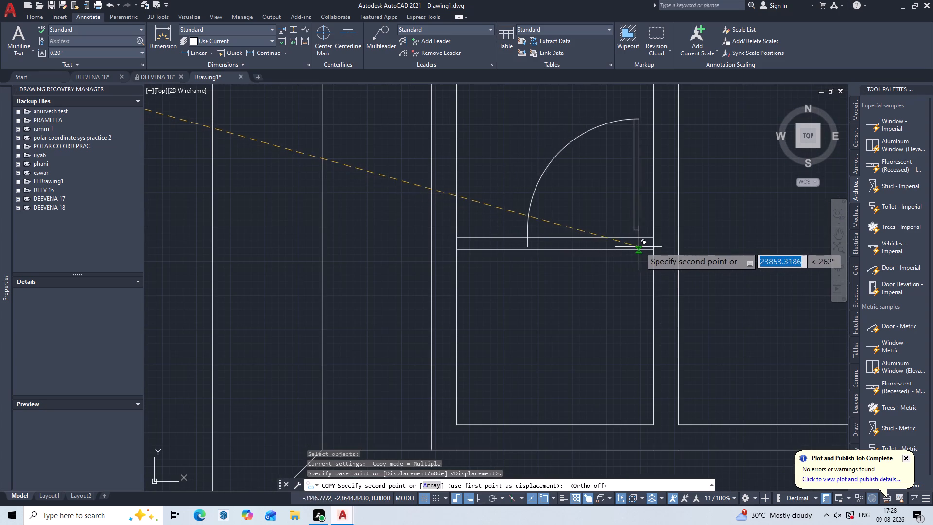
{"action": "left_click", "coordinate": [652, 248]}
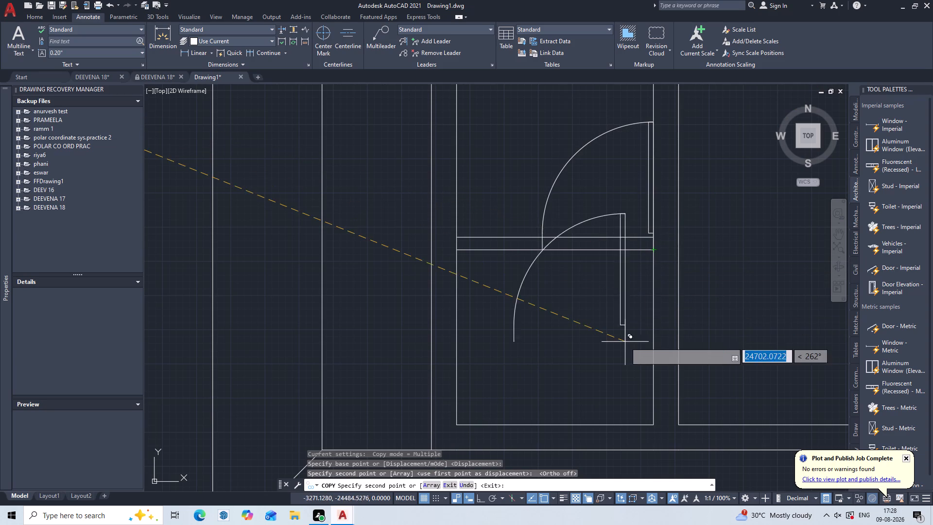
Place door copies in the upper plan's south wall at the southeast corners of the second and third full-height rooms' bays, counting from the west partition rooms.
{"action": "middle_click_drag", "start_coordinate": [631, 341], "coordinate": [555, 273]}
{"action": "scroll", "coordinate": [557, 276], "scroll_direction": "down", "scroll_amount": 2}
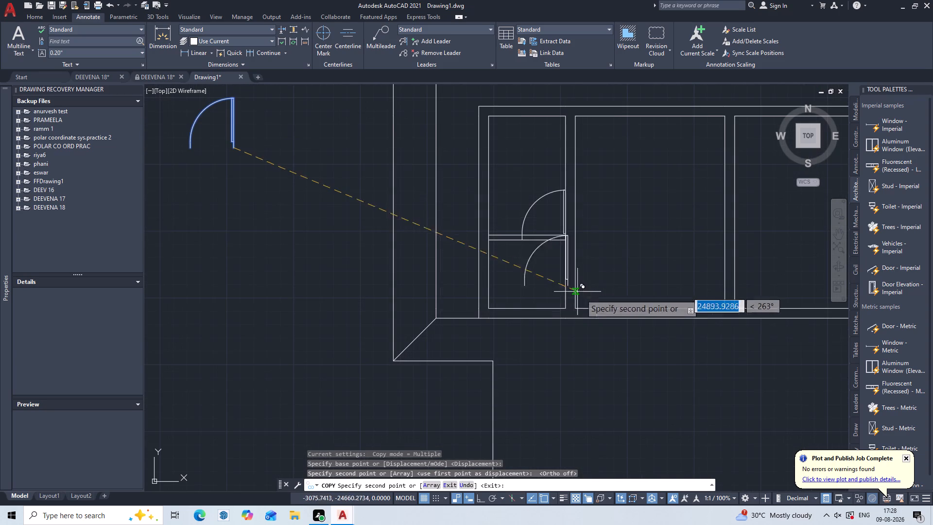
{"action": "middle_click_drag", "start_coordinate": [686, 304], "coordinate": [609, 293]}
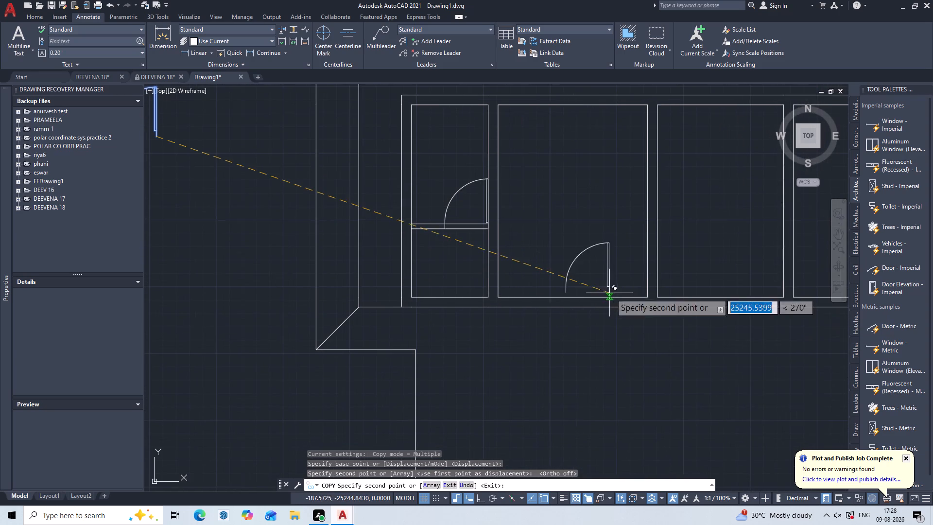
{"action": "left_click", "coordinate": [647, 305]}
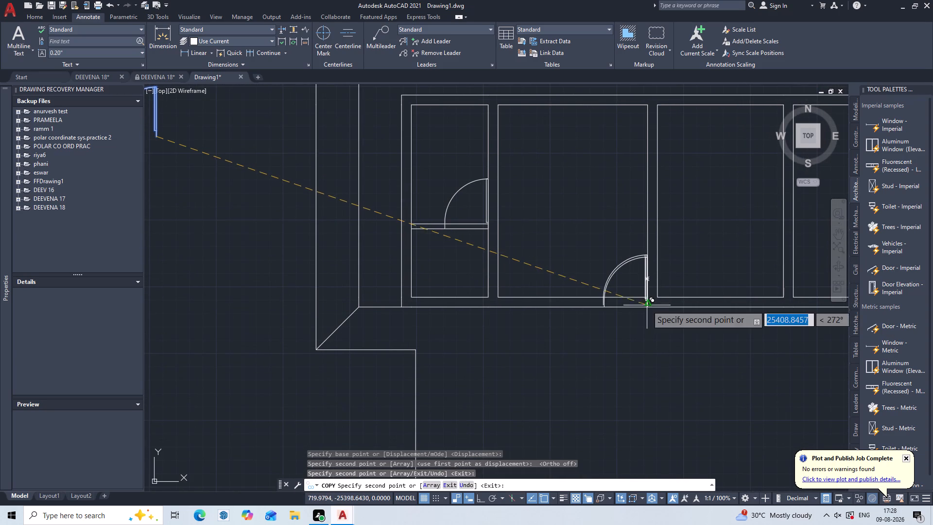
{"action": "middle_click_drag", "start_coordinate": [585, 234], "coordinate": [521, 223]}
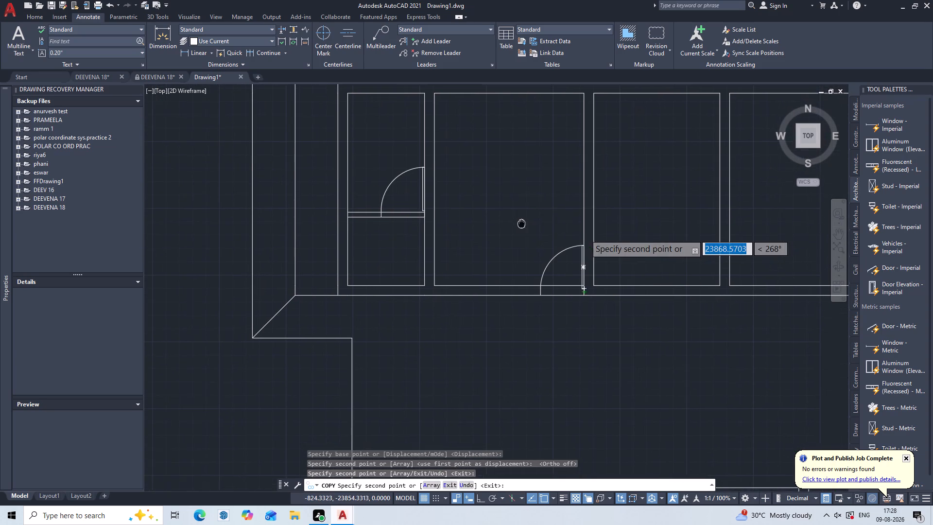
{"action": "middle_click_drag", "start_coordinate": [521, 223], "coordinate": [520, 222]}
{"action": "scroll", "coordinate": [608, 249], "scroll_direction": "up", "scroll_amount": 2}
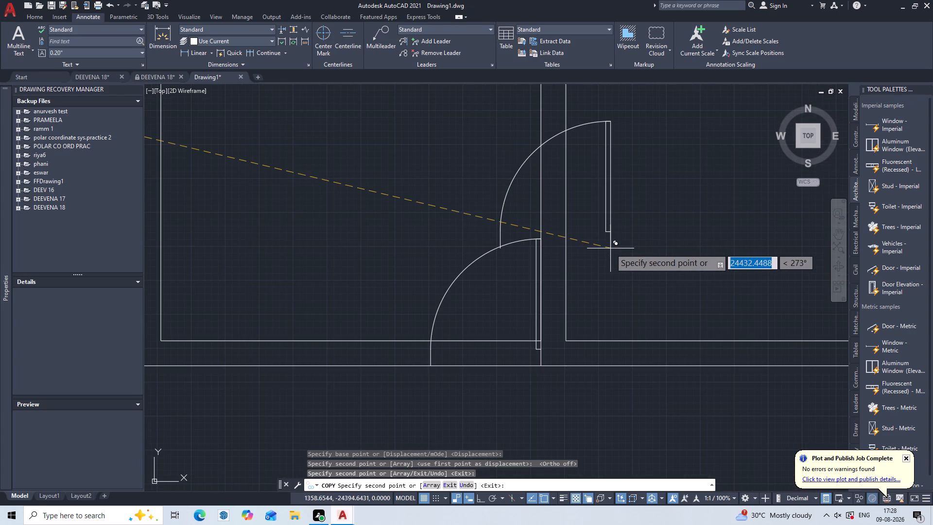
{"action": "scroll", "coordinate": [610, 248], "scroll_direction": "down", "scroll_amount": 2}
{"action": "middle_click_drag", "start_coordinate": [574, 339], "coordinate": [515, 324]}
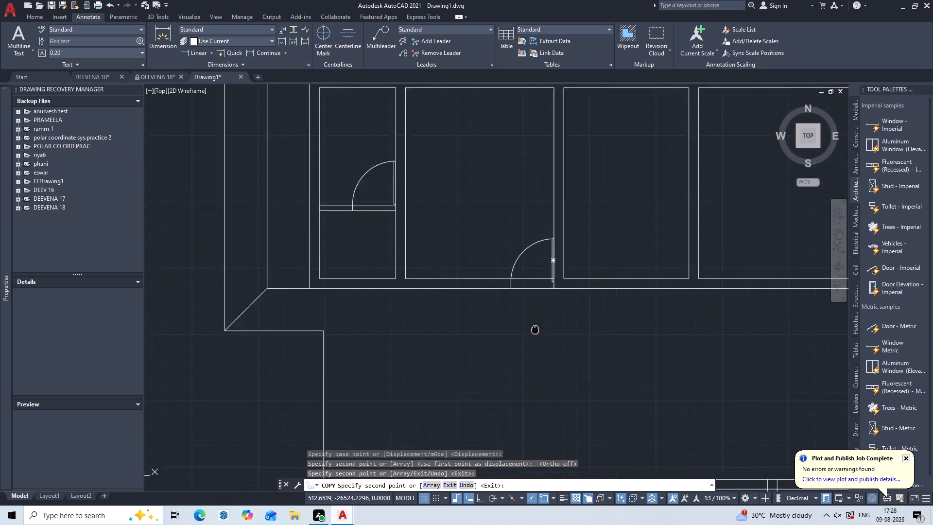
{"action": "middle_click_drag", "start_coordinate": [515, 324], "coordinate": [485, 310]}
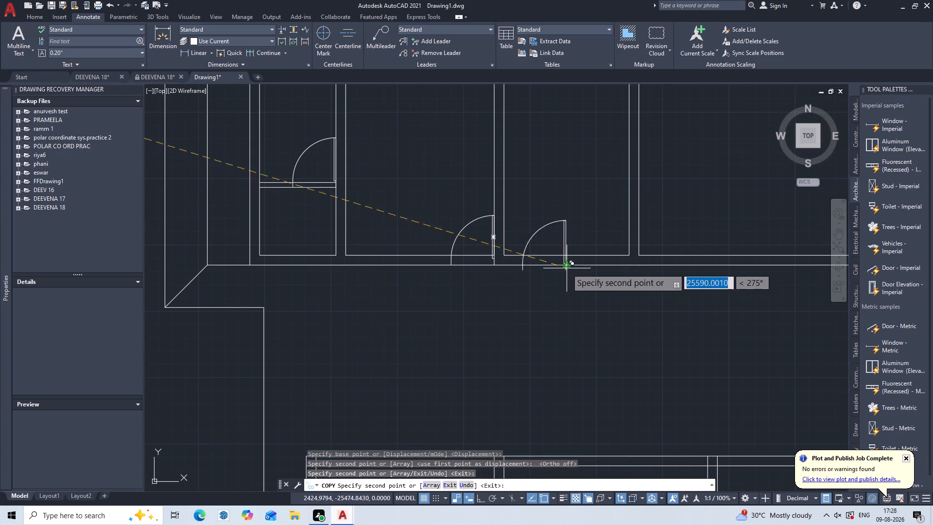
{"action": "left_click", "coordinate": [629, 262]}
Place another door copy at the midpoint of the south wall of the widest upper-plan room, west of the eastern partitioned rooms.
{"action": "middle_click_drag", "start_coordinate": [666, 225], "coordinate": [532, 223]}
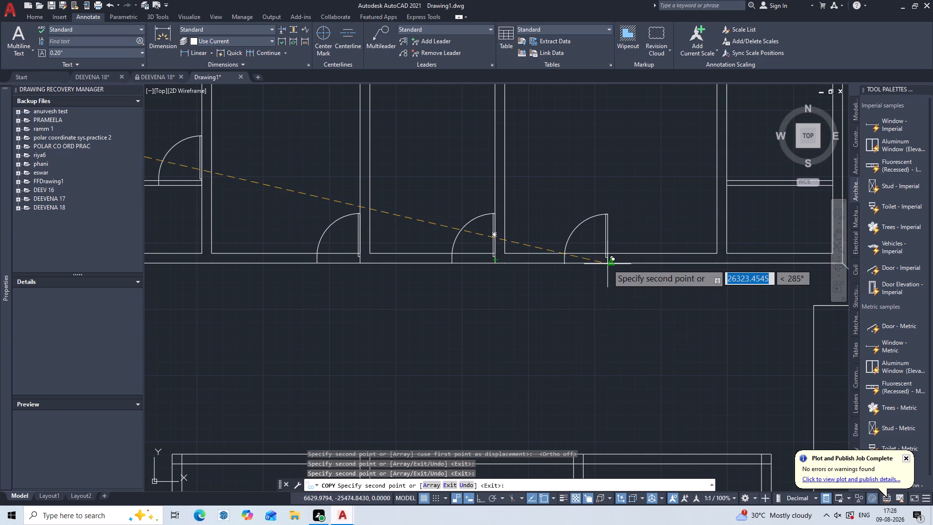
{"action": "left_click", "coordinate": [613, 262]}
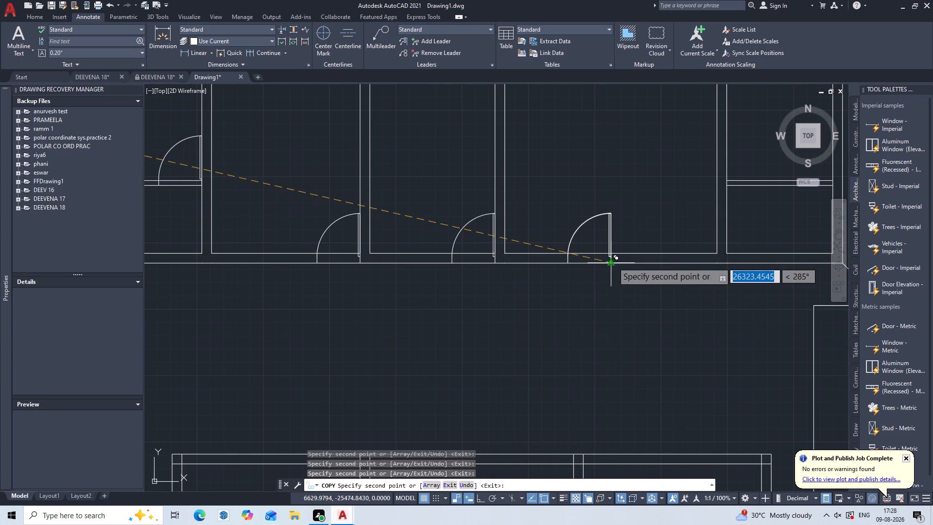
Place one more door copy in the open floor of the widest upper-plan room, near its east wall, and finish copying.
{"action": "scroll", "coordinate": [660, 322], "scroll_direction": "down", "scroll_amount": 3}
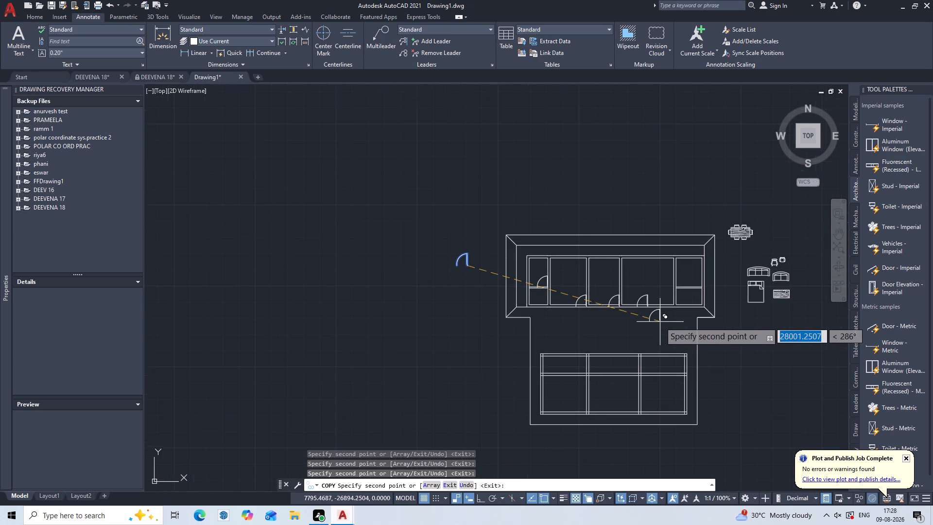
{"action": "scroll", "coordinate": [662, 320], "scroll_direction": "up", "scroll_amount": 4}
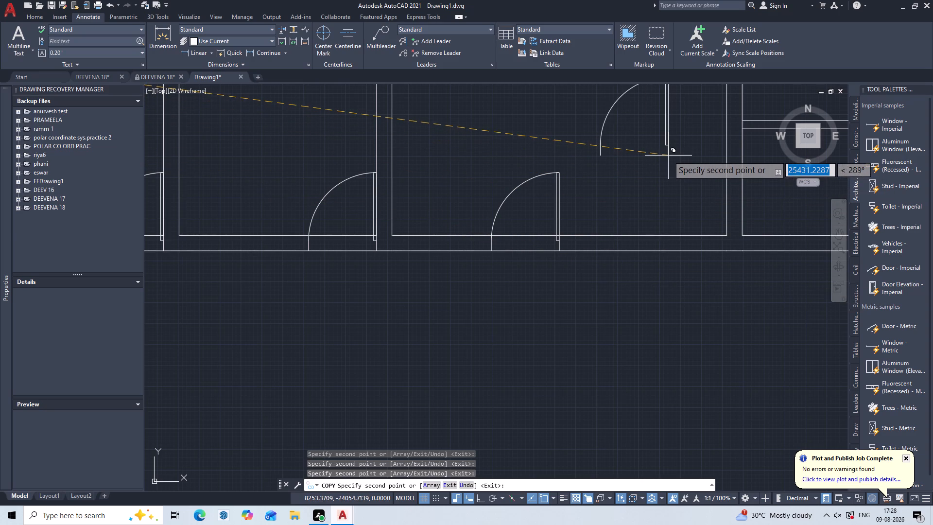
{"action": "left_click", "coordinate": [668, 156]}
{"action": "key", "text": "Escape"}
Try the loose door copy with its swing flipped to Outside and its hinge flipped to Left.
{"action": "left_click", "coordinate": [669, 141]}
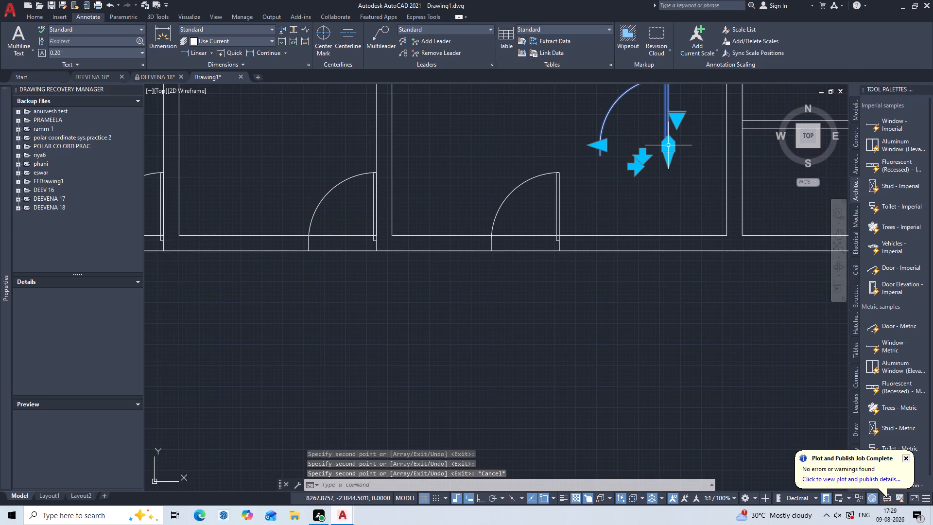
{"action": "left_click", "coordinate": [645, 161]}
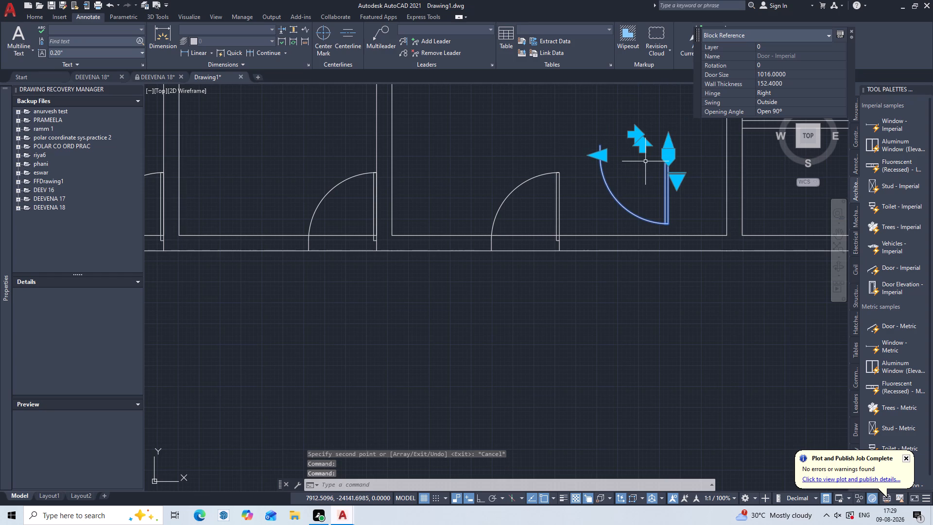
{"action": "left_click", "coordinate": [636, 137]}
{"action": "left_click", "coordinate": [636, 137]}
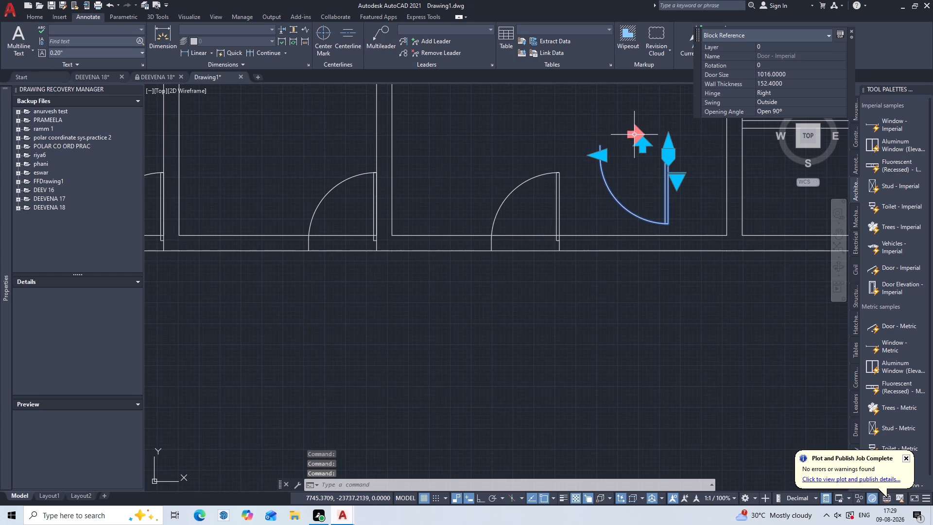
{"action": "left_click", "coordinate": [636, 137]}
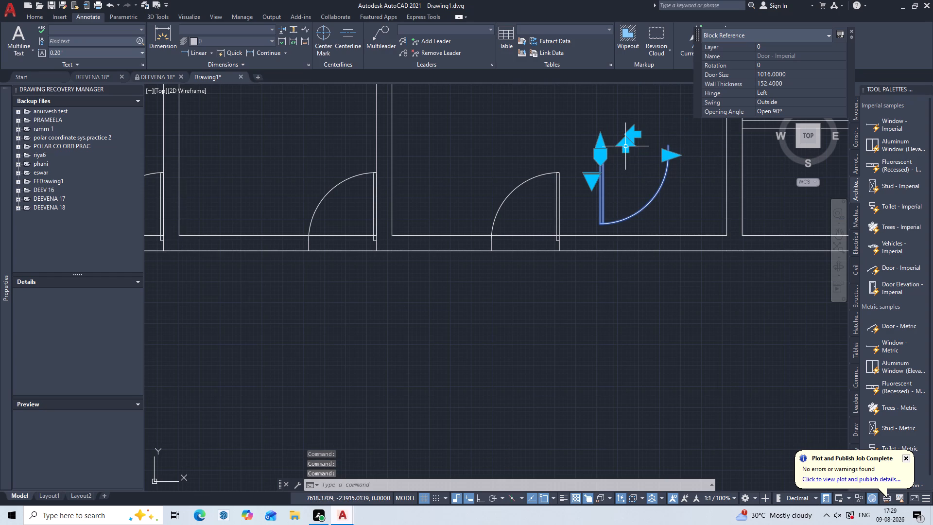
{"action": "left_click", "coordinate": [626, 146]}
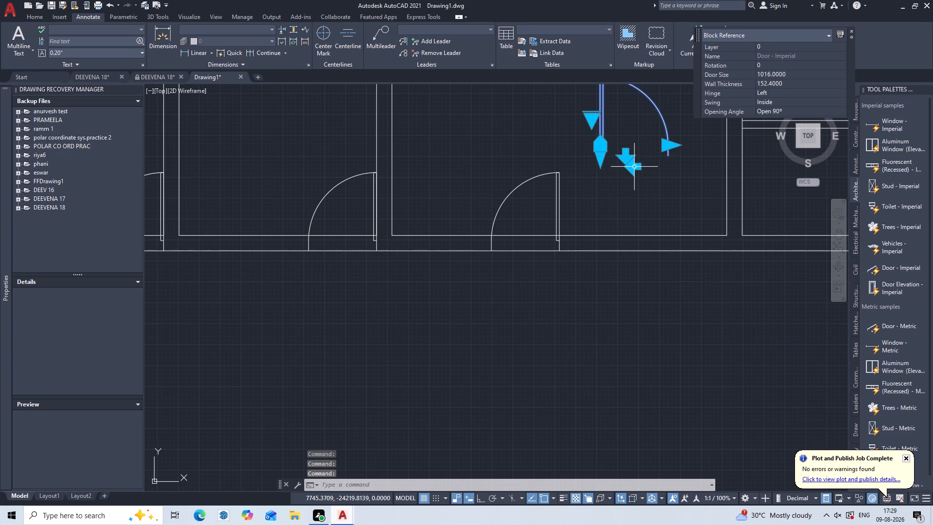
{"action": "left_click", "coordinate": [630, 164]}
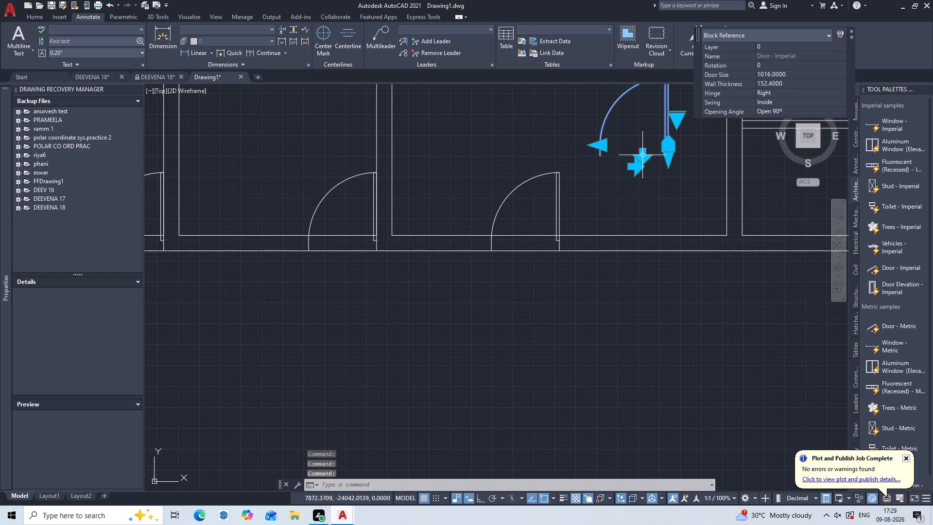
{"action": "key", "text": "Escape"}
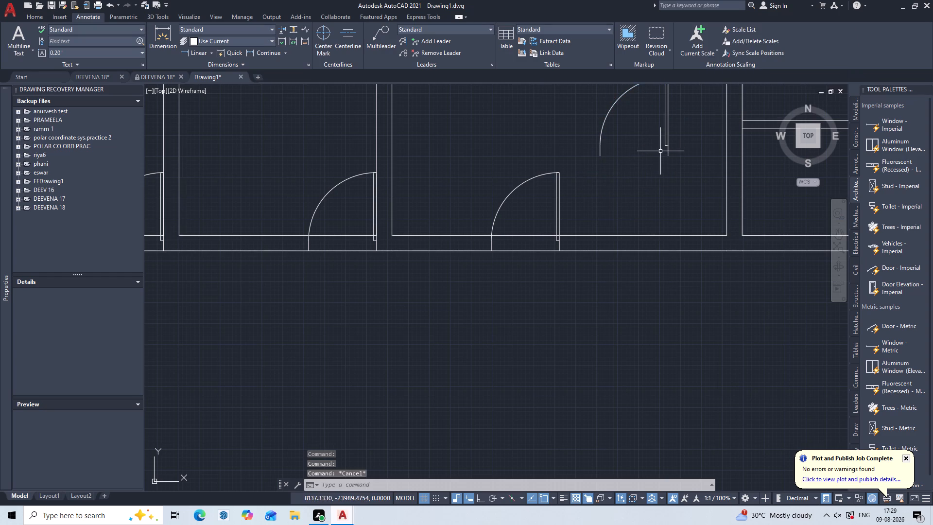
Rotate the loose door copy 90° clockwise about its hinge-side jamb end, with Ortho on.
{"action": "left_click_drag", "start_coordinate": [701, 123], "coordinate": [692, 127]}
{"action": "left_click", "coordinate": [612, 172]}
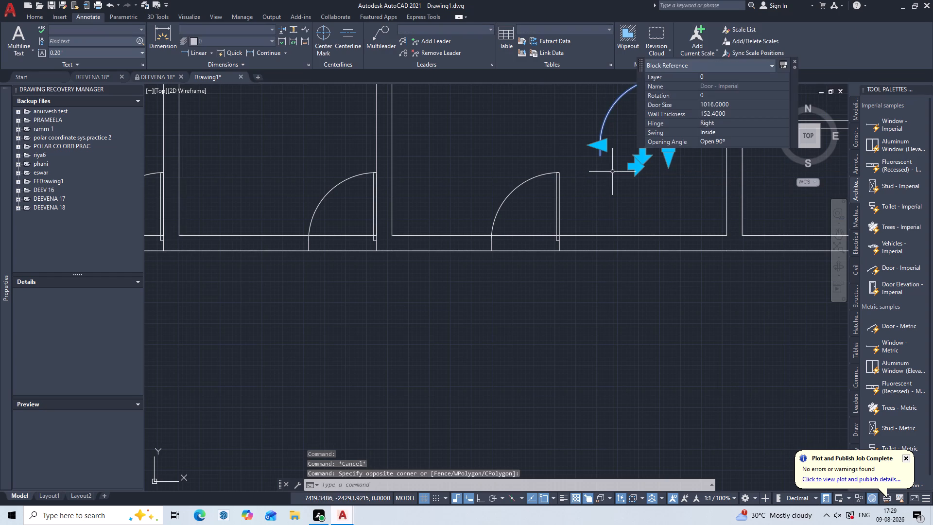
{"action": "type", "text": "RO"}
{"action": "key", "text": "Return"}
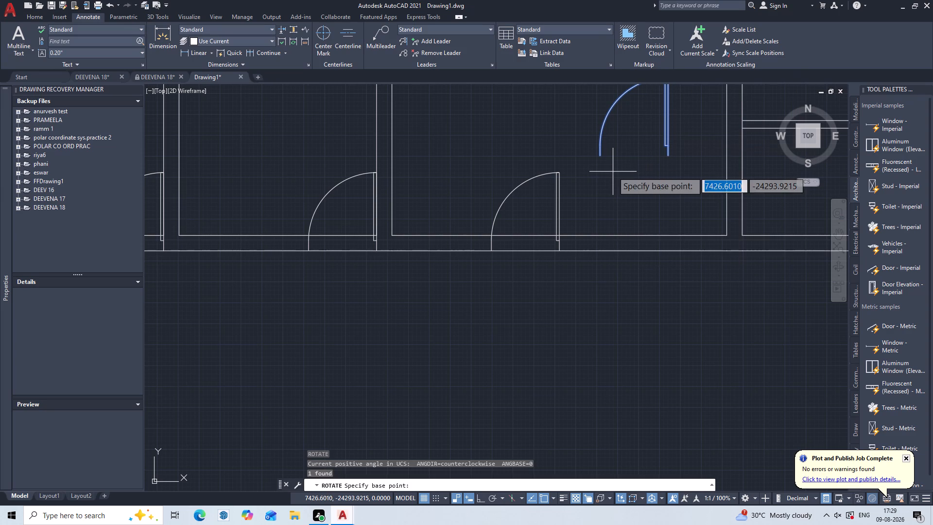
{"action": "left_click", "coordinate": [671, 156]}
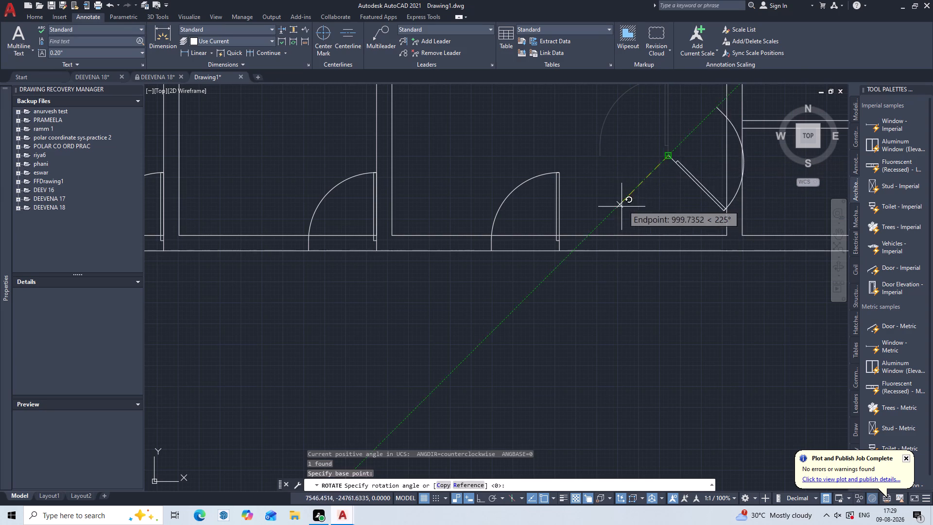
{"action": "key", "text": "F8"}
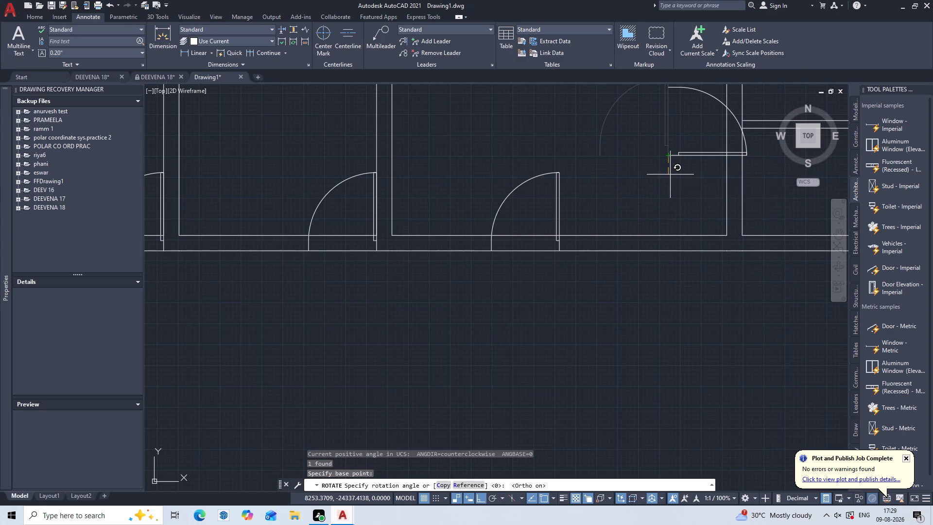
{"action": "left_click", "coordinate": [670, 184]}
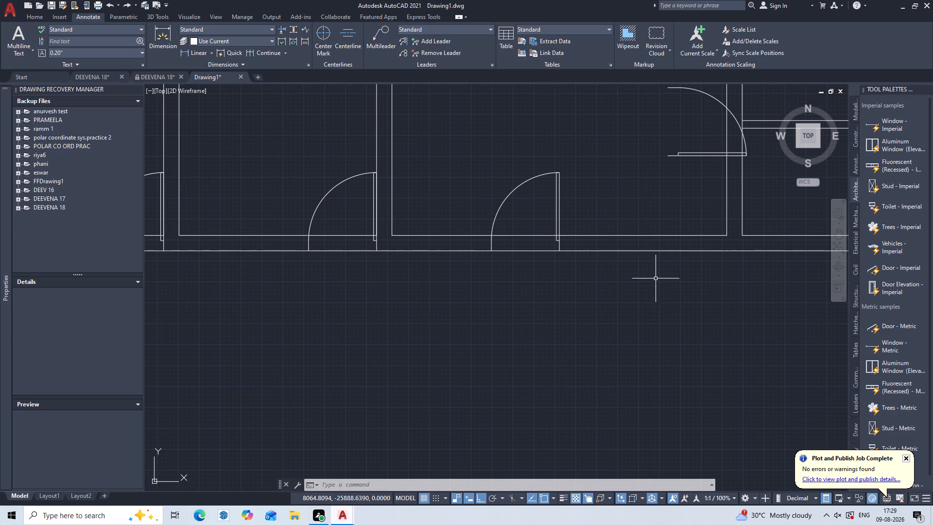
Move the rotated door by its hinge-side jamb end, with Ortho off, to the widest room's inner southeast corner, across the east wall.
{"action": "middle_click_drag", "start_coordinate": [677, 186], "coordinate": [557, 244]}
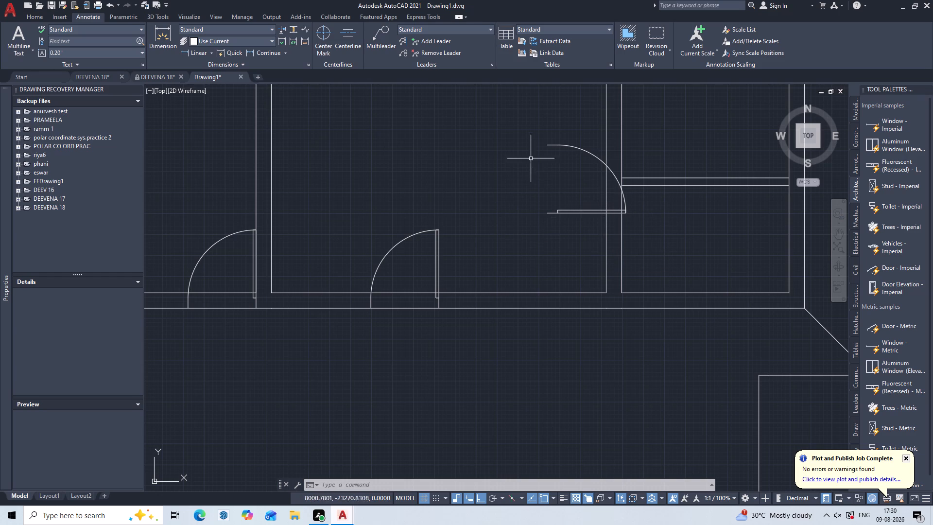
{"action": "left_click", "coordinate": [572, 132]}
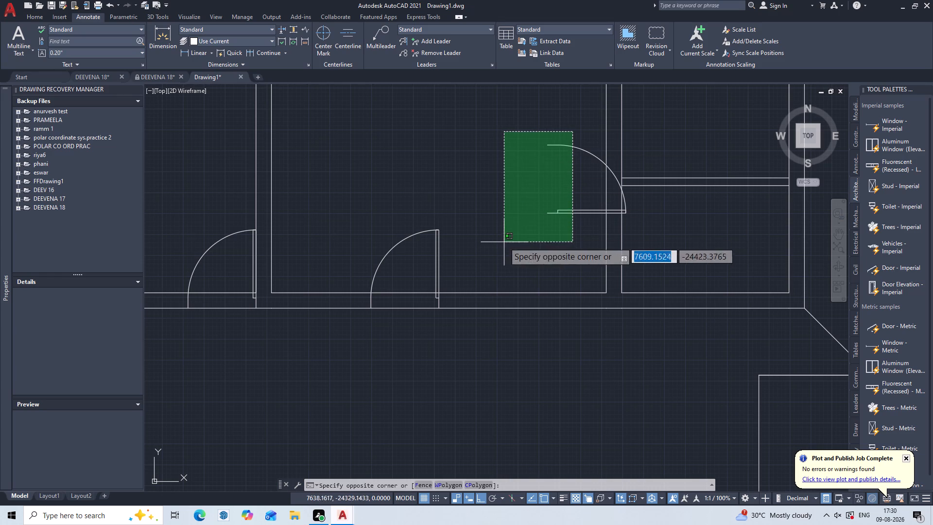
{"action": "left_click", "coordinate": [503, 244]}
{"action": "key", "text": "m"}
{"action": "key", "text": "Return"}
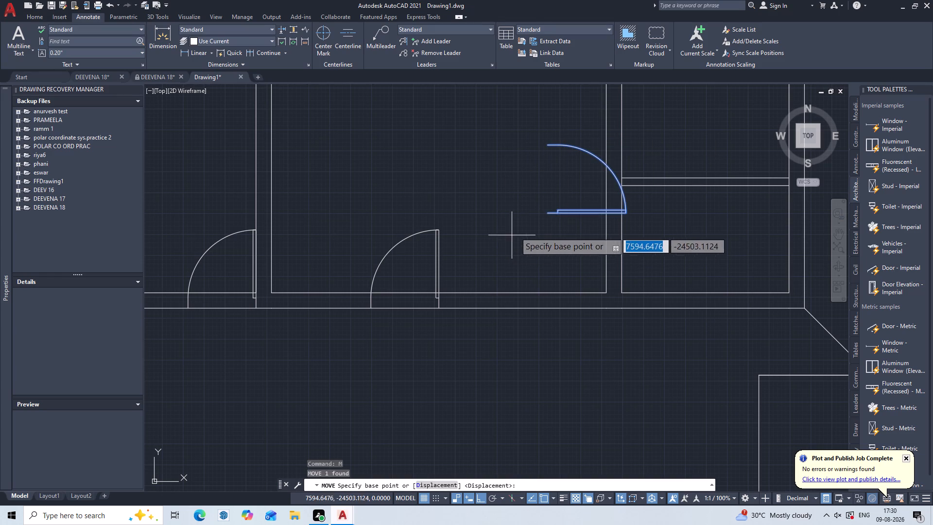
{"action": "left_click", "coordinate": [546, 213]}
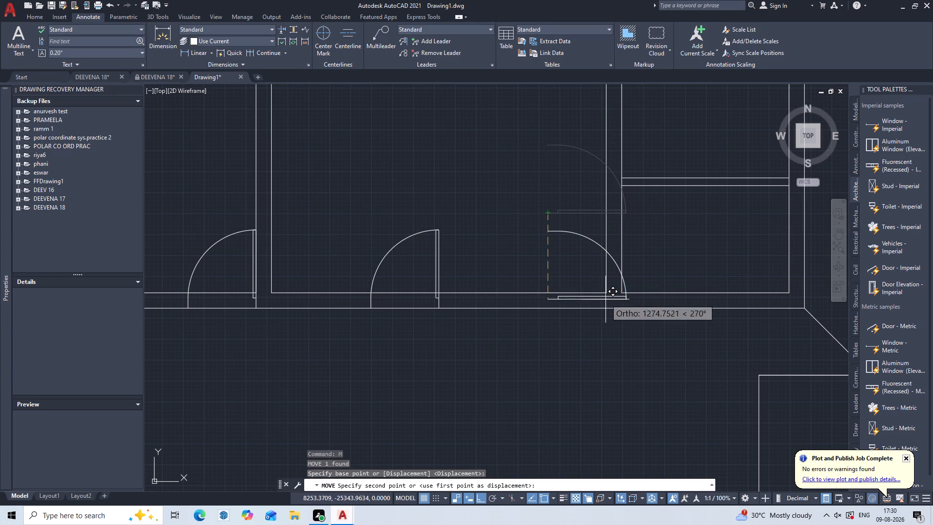
{"action": "key", "text": "F8"}
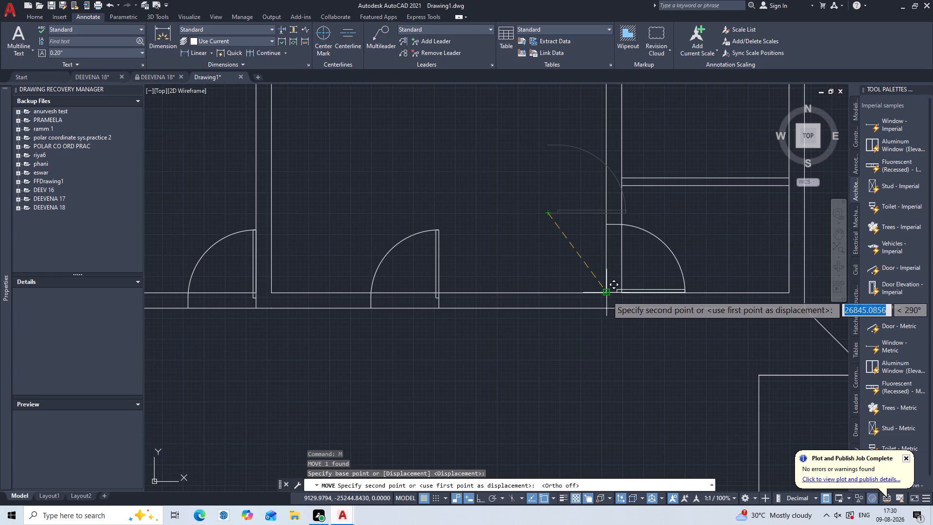
{"action": "left_click", "coordinate": [607, 296]}
{"action": "key", "text": "Escape"}
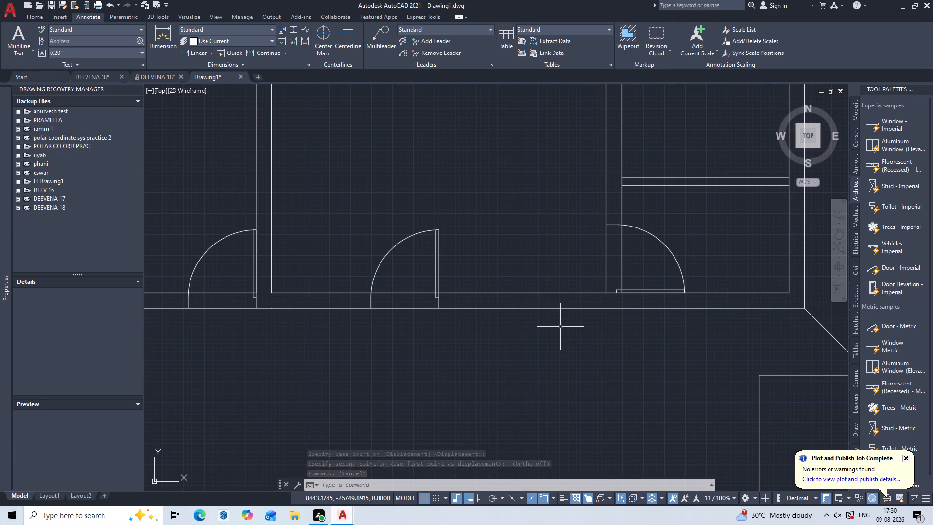
Copy the door in the widest room's south wall by its hinge-side jamb end into that room's open floor.
{"action": "middle_click", "coordinate": [569, 338]}
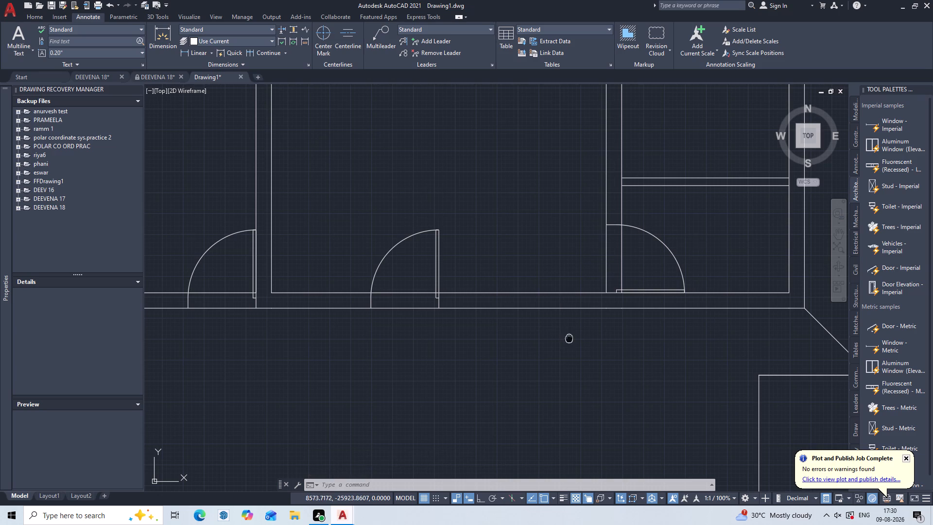
{"action": "key", "text": "c"}
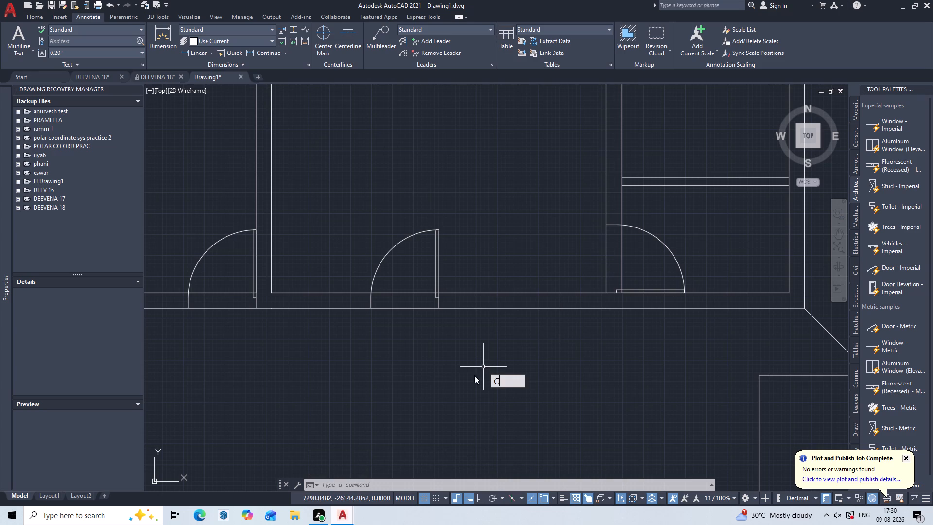
{"action": "key", "text": "o"}
{"action": "key", "text": "p"}
{"action": "key", "text": "Return"}
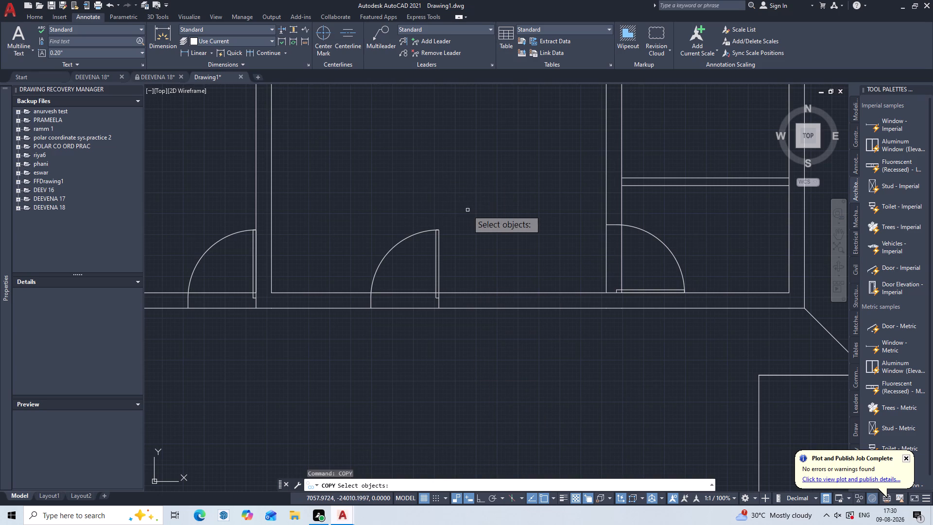
{"action": "left_click", "coordinate": [467, 210]}
{"action": "left_click", "coordinate": [412, 262]}
{"action": "key", "text": "Return"}
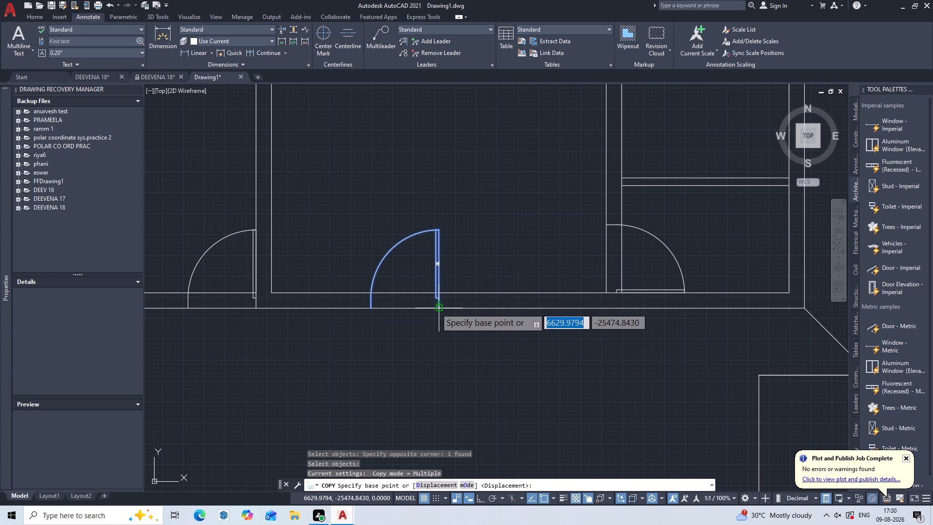
{"action": "left_click", "coordinate": [436, 308]}
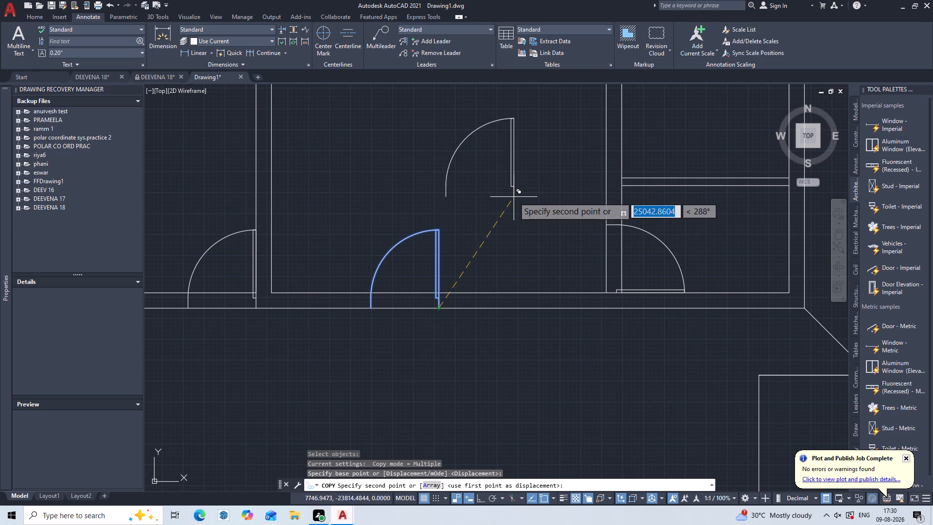
{"action": "left_click", "coordinate": [520, 186]}
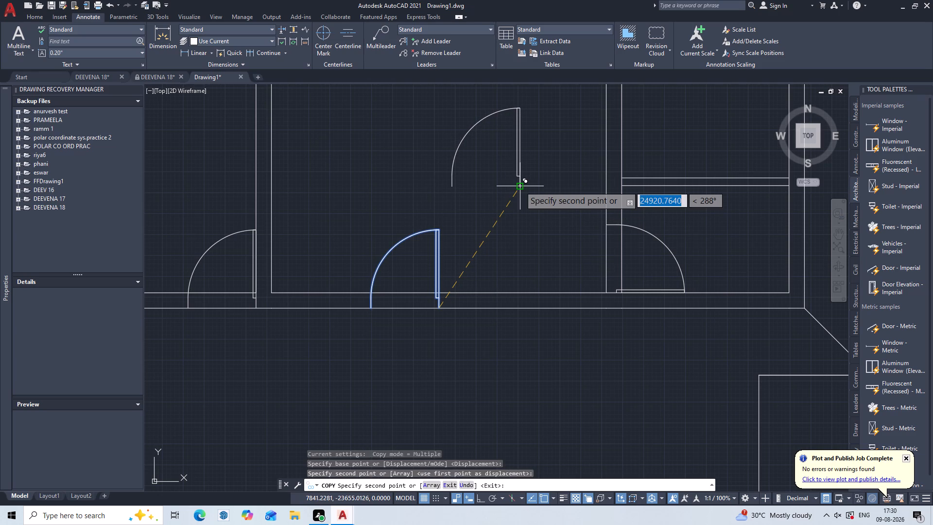
{"action": "key", "text": "Escape"}
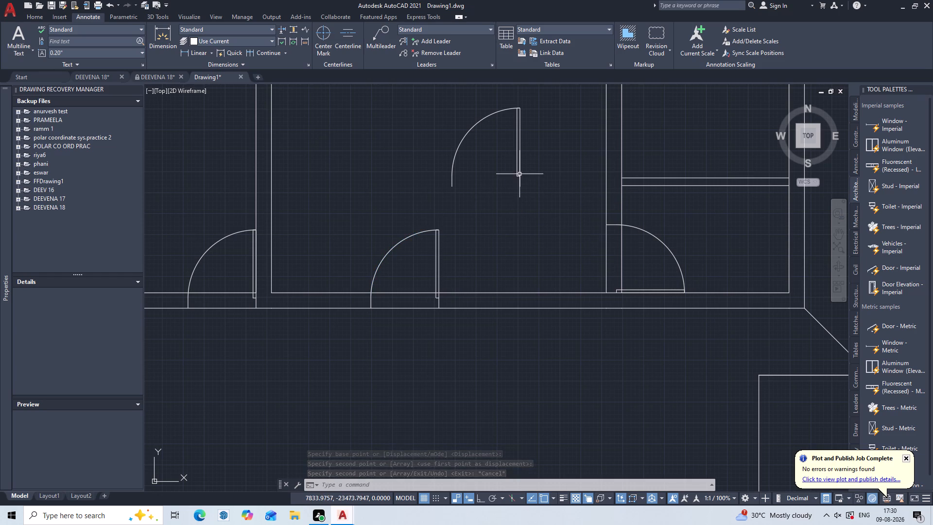
Flip the new door copy's hinge to Left.
{"action": "left_click", "coordinate": [519, 174]}
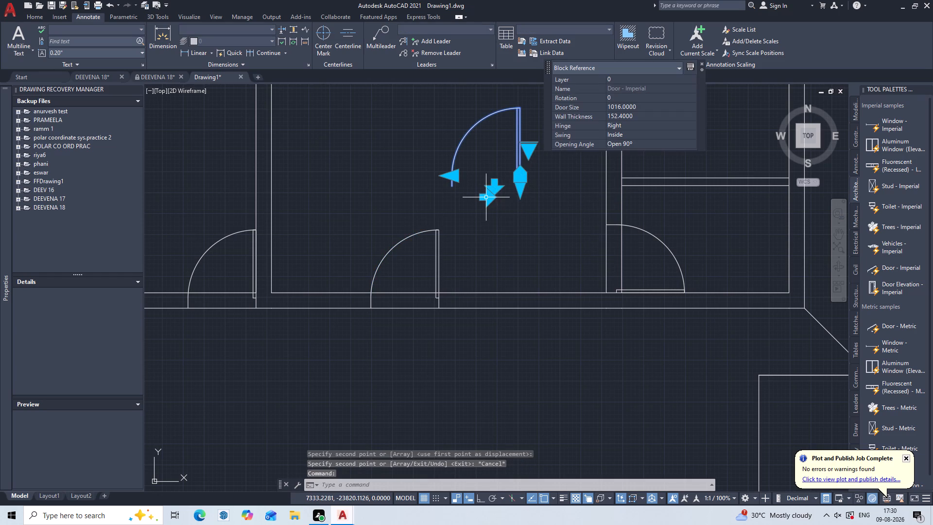
{"action": "left_click", "coordinate": [482, 199]}
{"action": "key", "text": "Escape"}
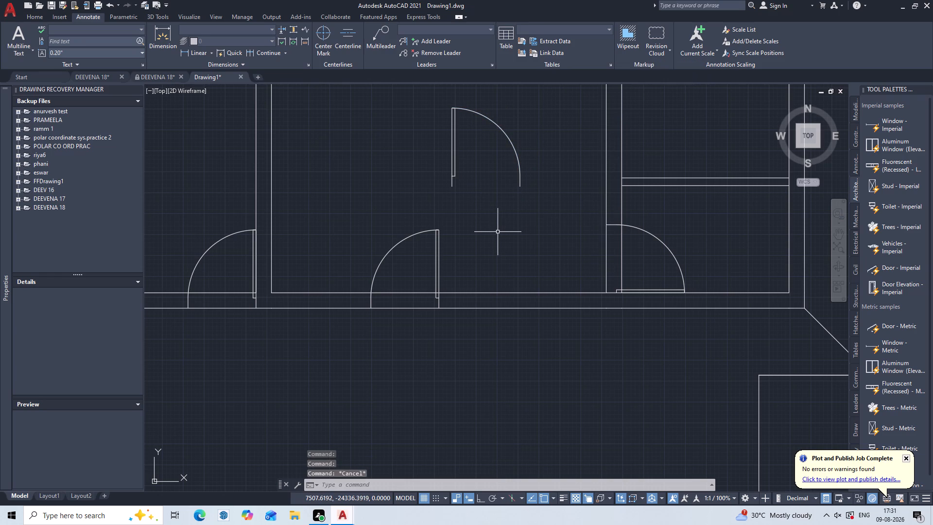
Move the left-hinged door by its hinge-side jamb end to the west end of the eastern rooms' partition, at its lower edge.
{"action": "key", "text": "m"}
{"action": "key", "text": "Return"}
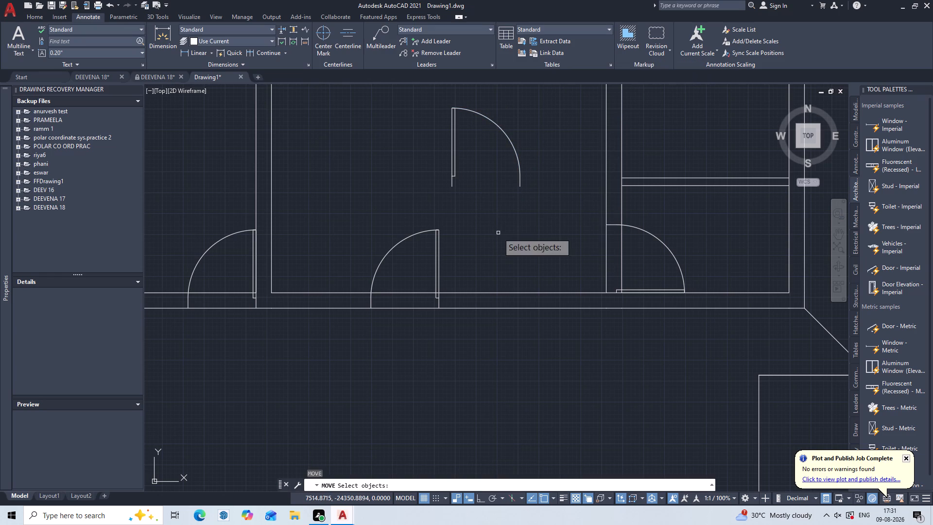
{"action": "left_click", "coordinate": [455, 174]}
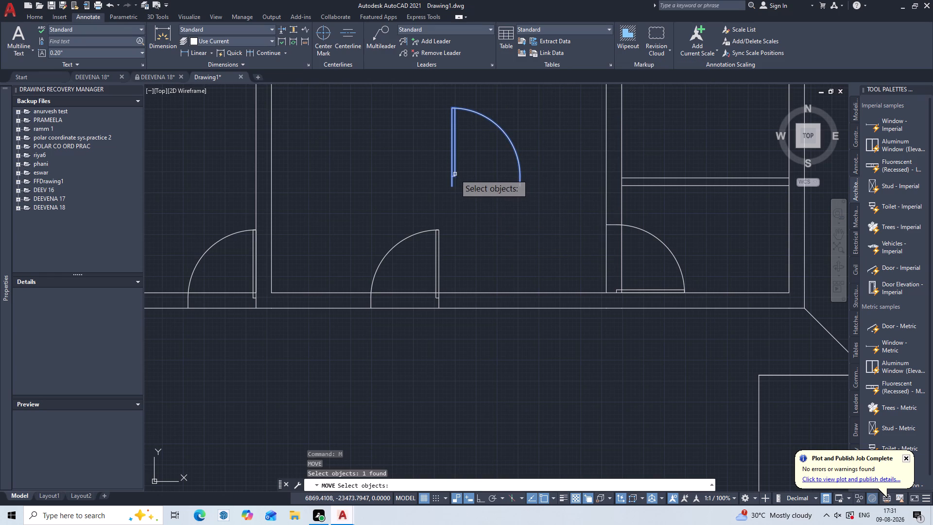
{"action": "key", "text": "Return"}
{"action": "left_click", "coordinate": [451, 188]}
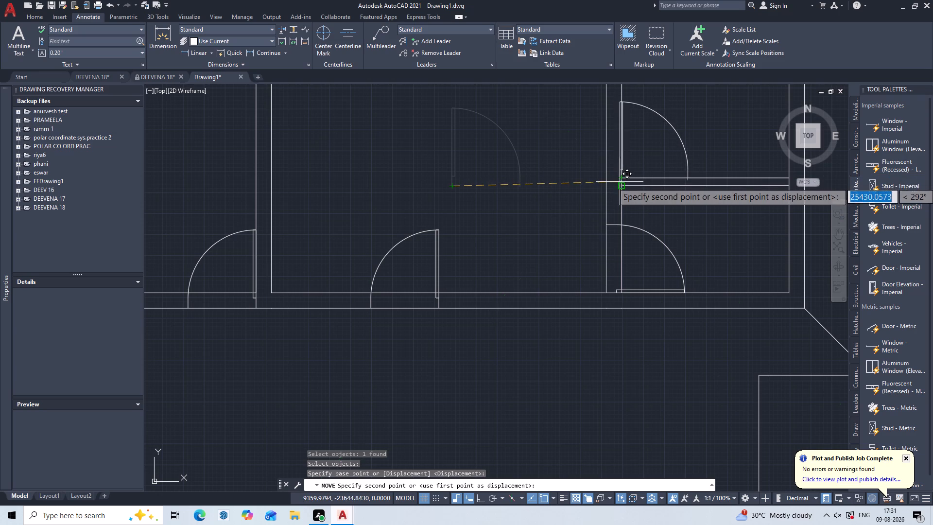
{"action": "left_click", "coordinate": [622, 187]}
{"action": "key", "text": "Escape"}
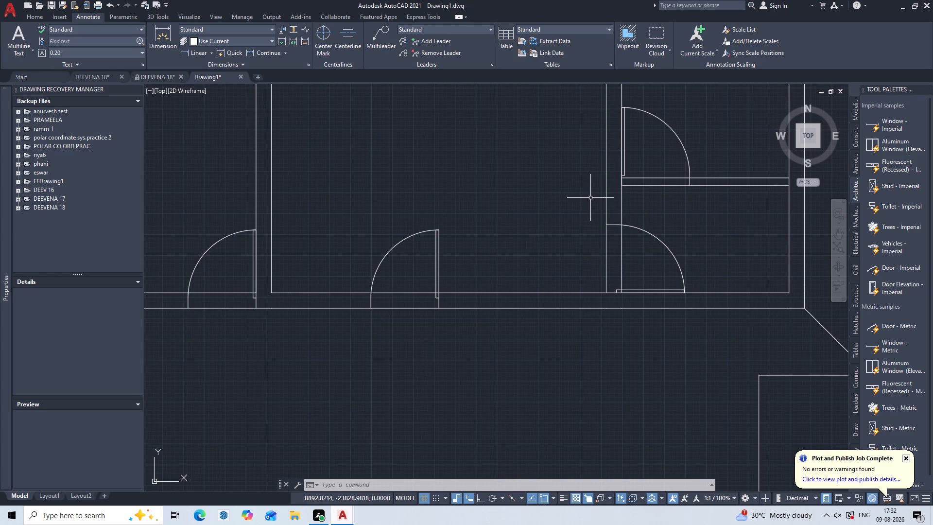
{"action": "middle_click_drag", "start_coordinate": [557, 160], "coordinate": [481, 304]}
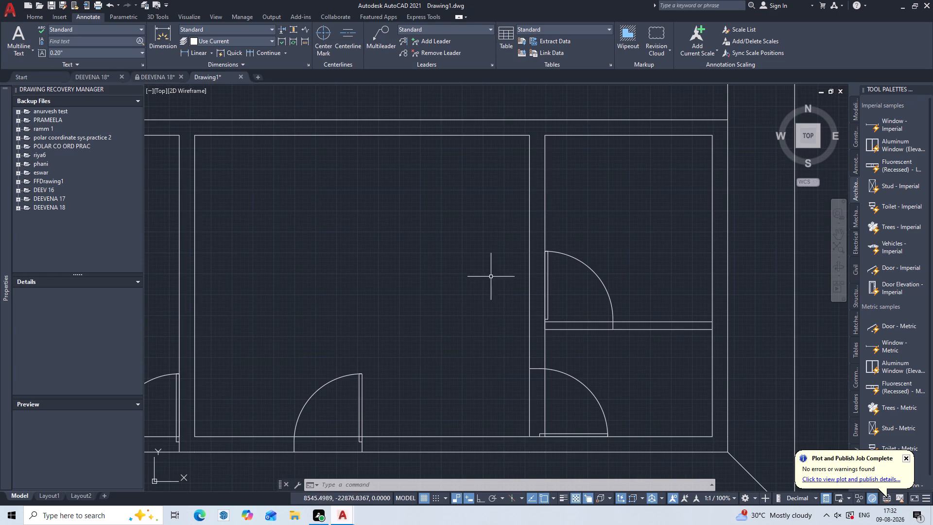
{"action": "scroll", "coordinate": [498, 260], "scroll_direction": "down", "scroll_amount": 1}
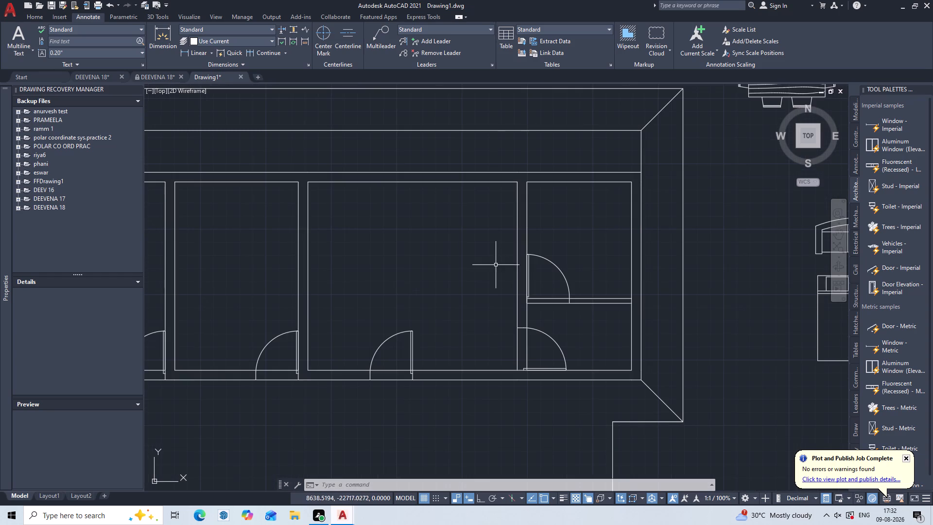
Copy the door in the western rooms' partition by its hinge-side jamb end into the adjacent room's open floor.
{"action": "middle_click_drag", "start_coordinate": [486, 278], "coordinate": [681, 259]}
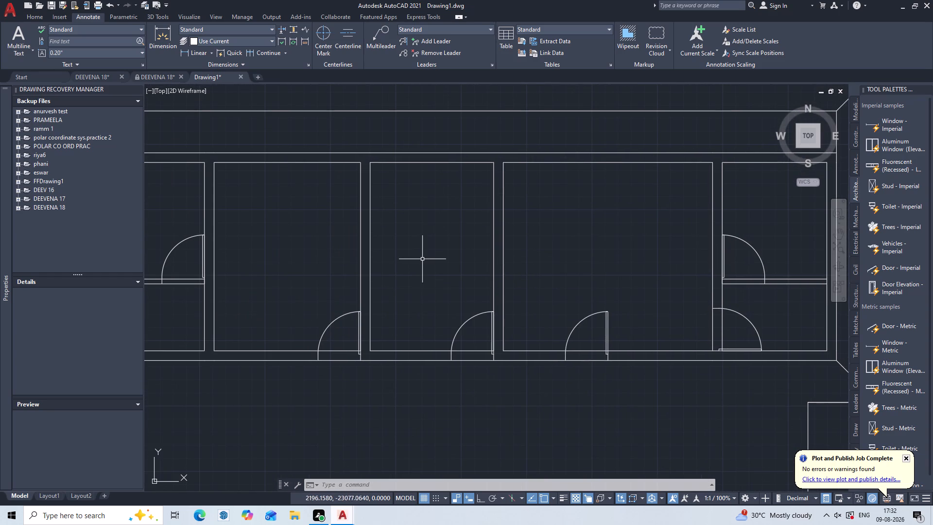
{"action": "middle_click_drag", "start_coordinate": [423, 261], "coordinate": [612, 234]}
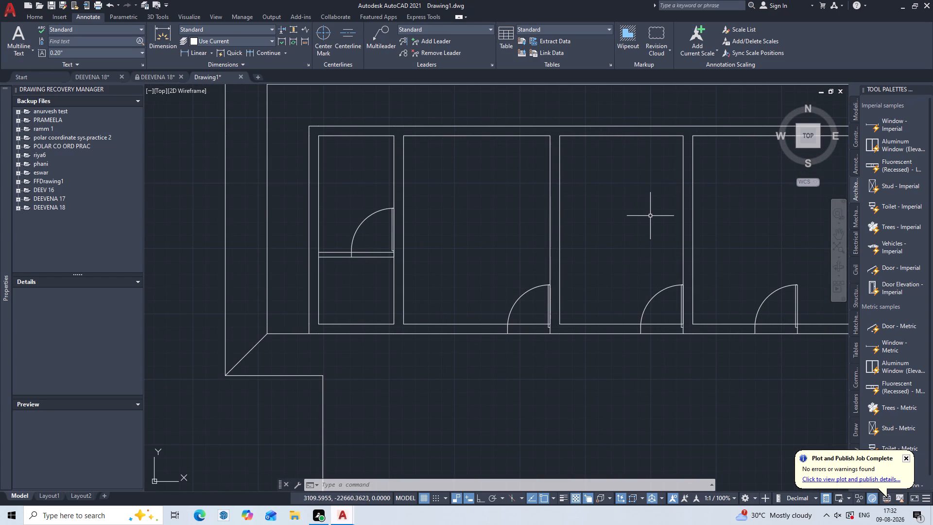
{"action": "middle_click_drag", "start_coordinate": [594, 254], "coordinate": [596, 214]}
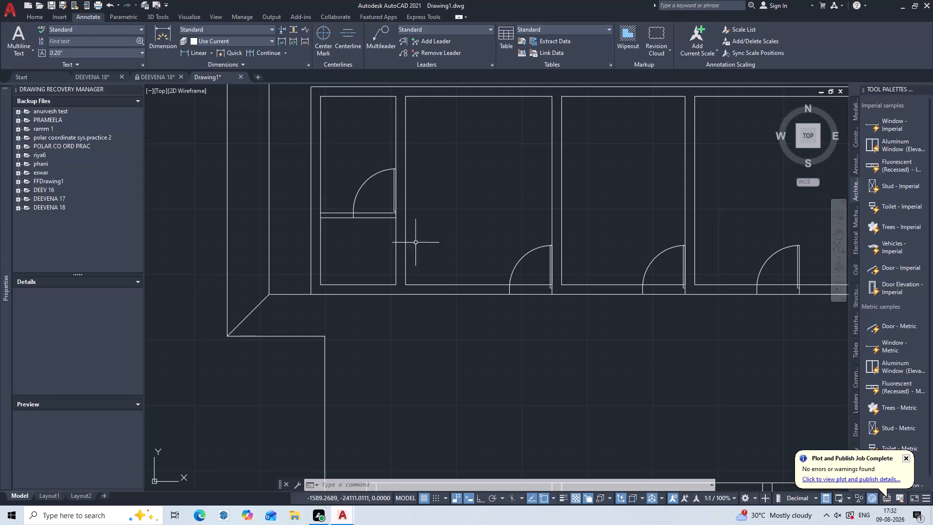
{"action": "type", "text": "CO"}
{"action": "key", "text": "p"}
{"action": "key", "text": "Return"}
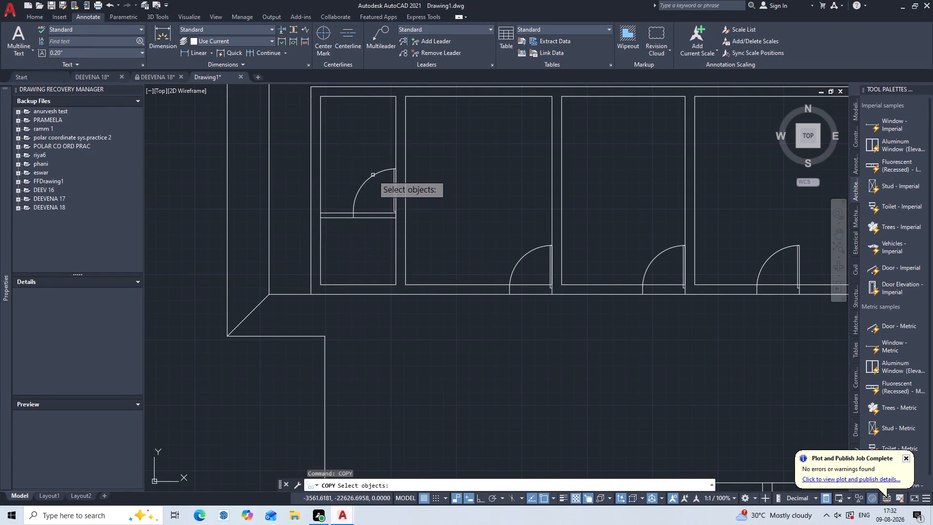
{"action": "left_click", "coordinate": [373, 175]}
{"action": "key", "text": "Return"}
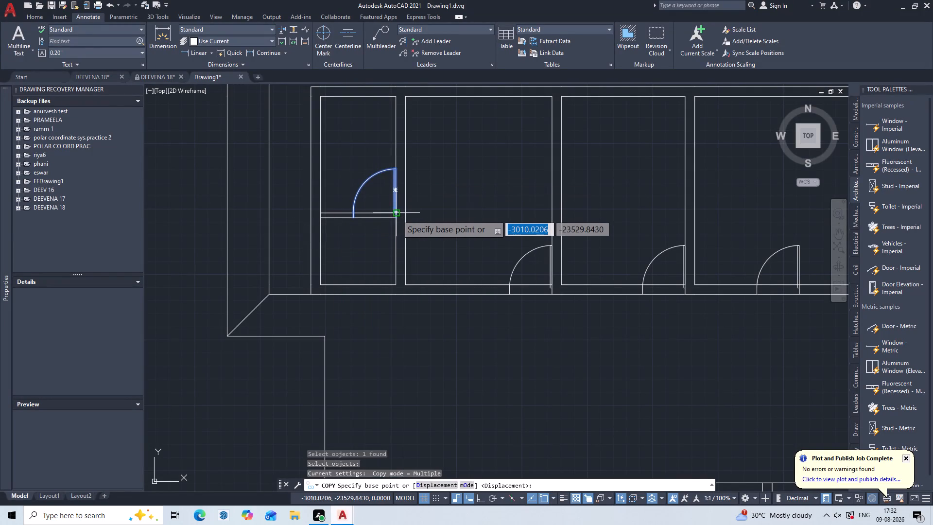
{"action": "left_click", "coordinate": [397, 218]}
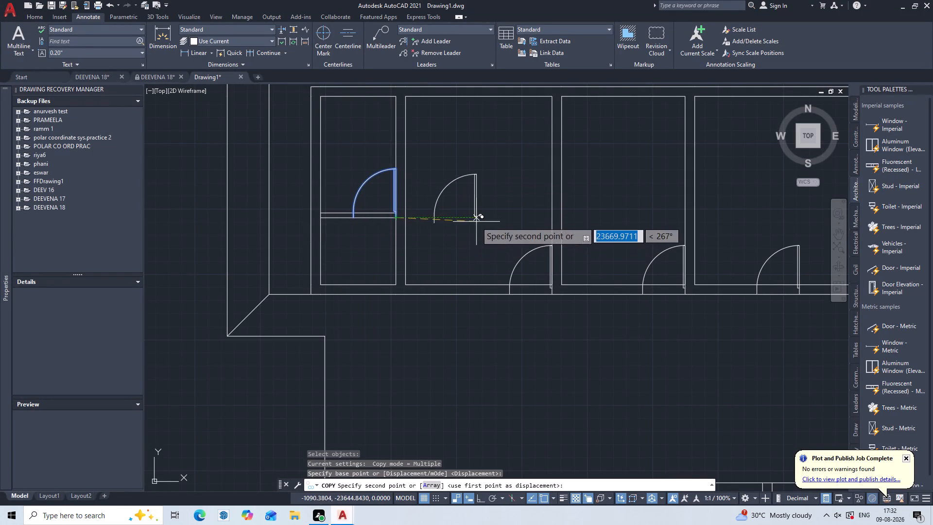
{"action": "left_click", "coordinate": [479, 222]}
{"action": "key", "text": "Escape"}
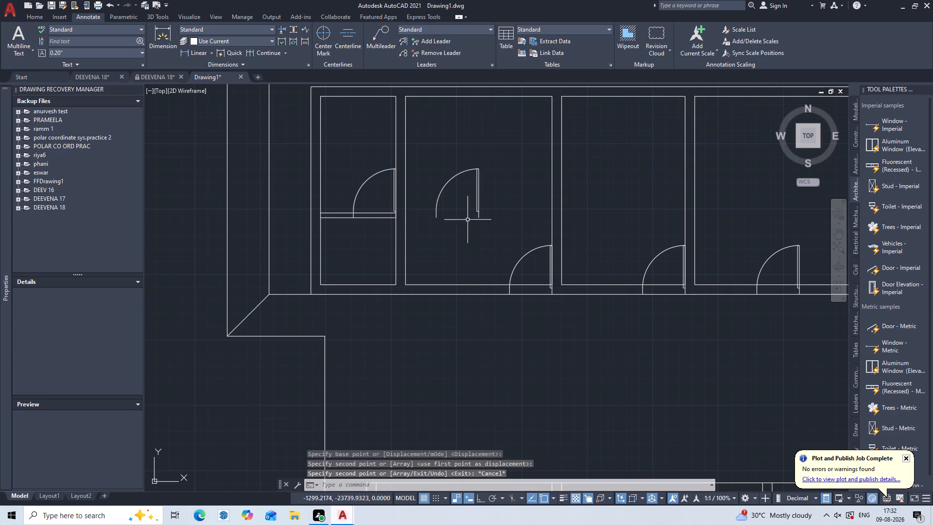
Flip the new door copy's hinge to Left.
{"action": "left_click", "coordinate": [479, 187]}
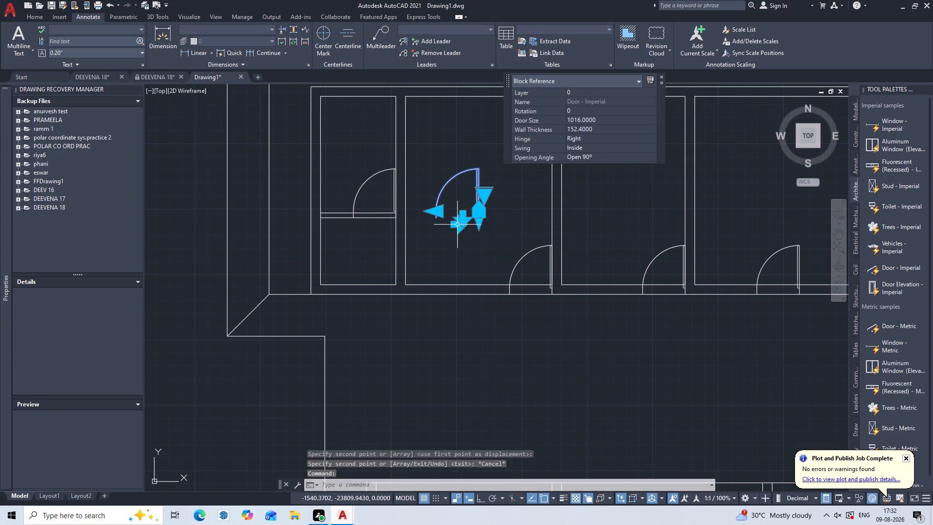
{"action": "left_click", "coordinate": [461, 229]}
{"action": "left_click", "coordinate": [458, 228]}
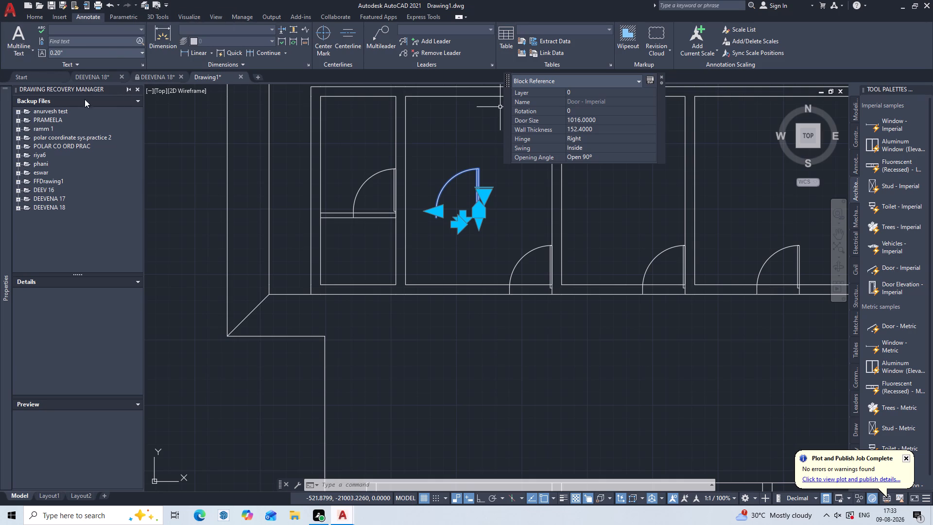
{"action": "left_click", "coordinate": [458, 226]}
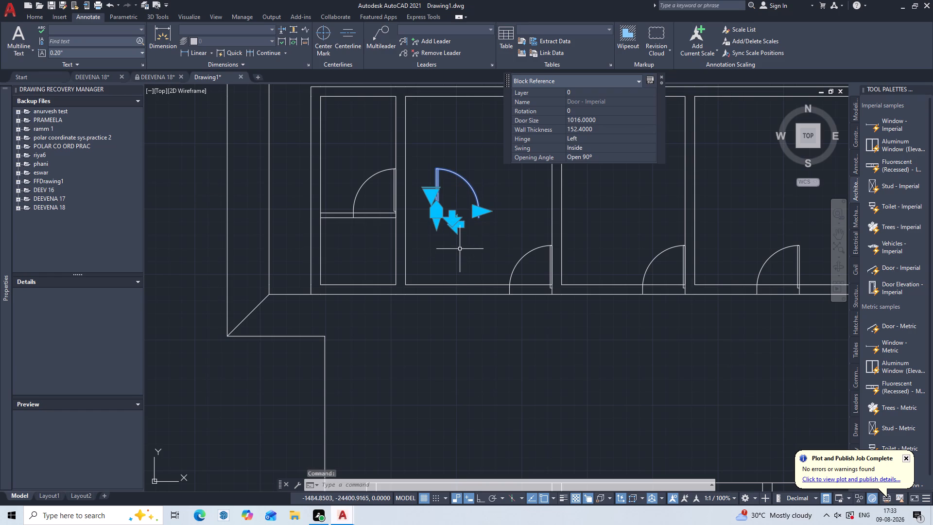
{"action": "key", "text": "Escape"}
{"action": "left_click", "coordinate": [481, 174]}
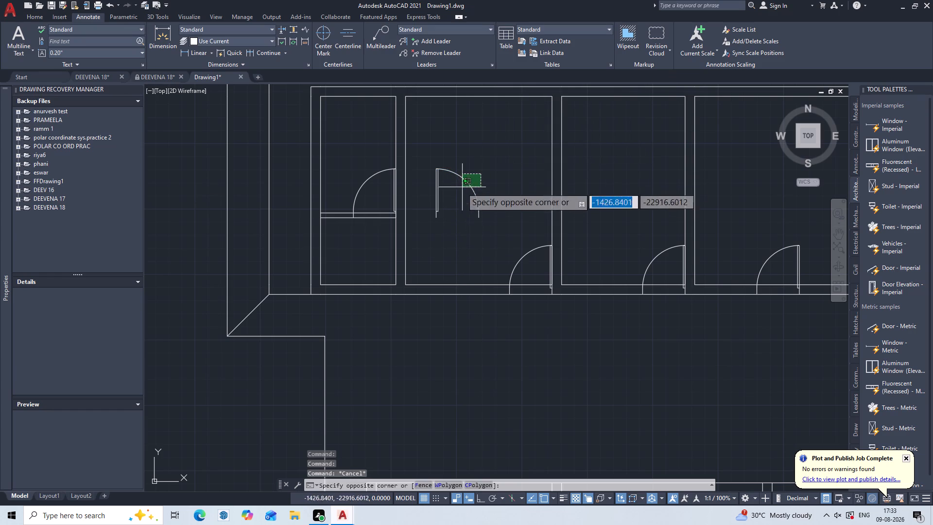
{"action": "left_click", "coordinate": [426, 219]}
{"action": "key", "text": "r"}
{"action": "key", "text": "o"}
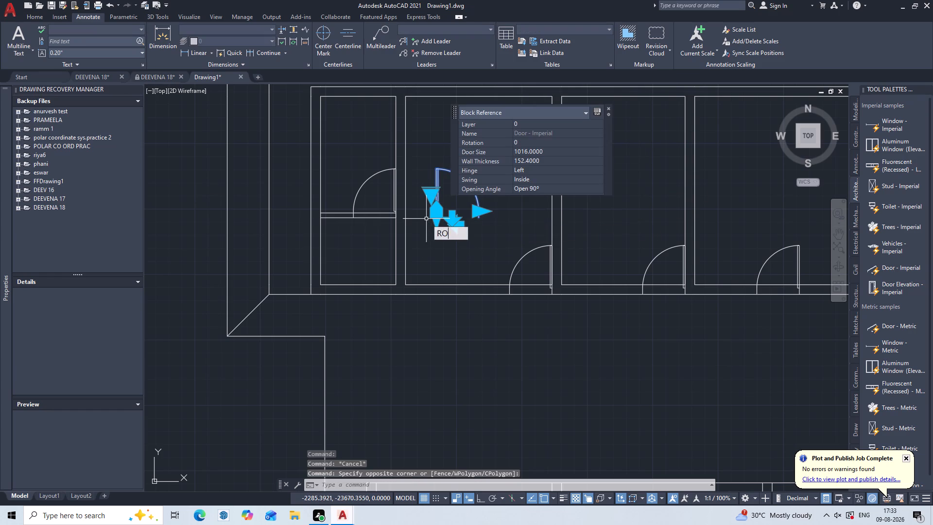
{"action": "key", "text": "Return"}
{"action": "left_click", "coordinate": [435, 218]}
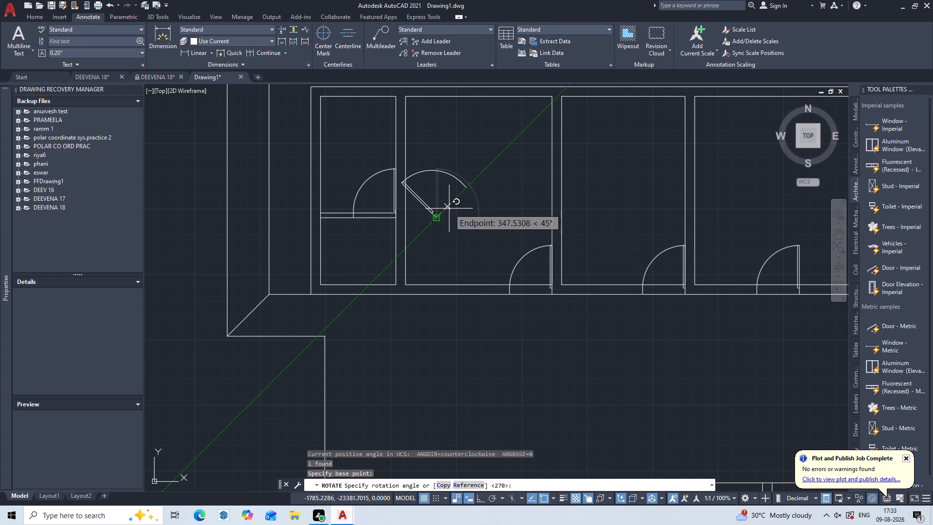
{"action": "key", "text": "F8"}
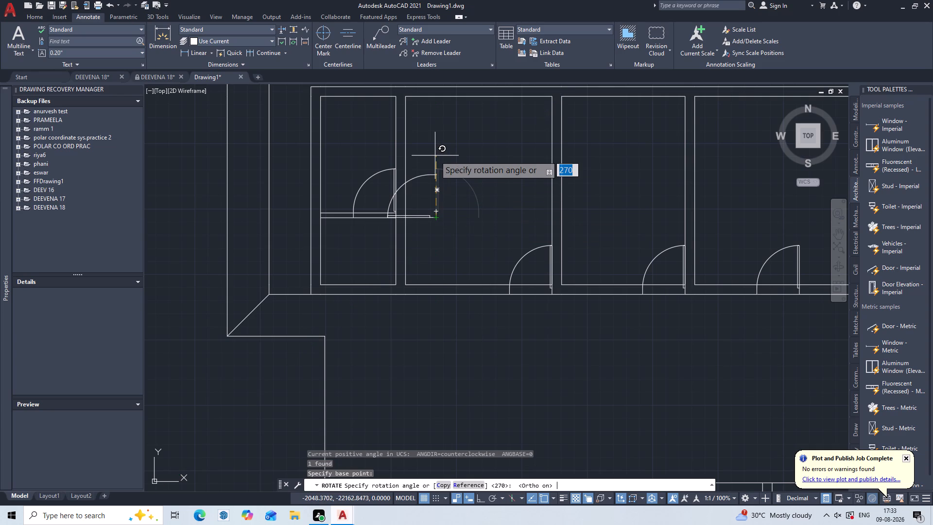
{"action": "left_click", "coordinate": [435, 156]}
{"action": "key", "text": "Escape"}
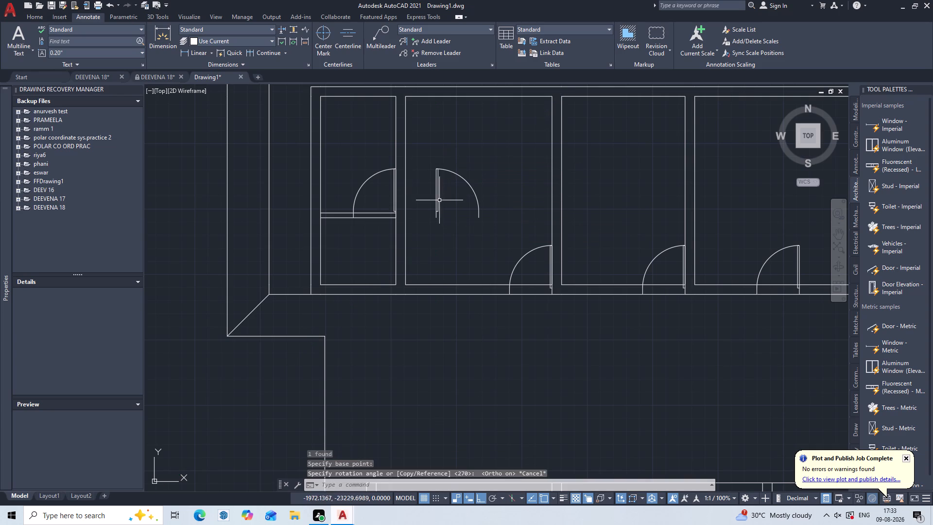
Rotate the left-hinged door copy 90° counterclockwise about its hinge-side jamb end.
{"action": "type", "text": "RO"}
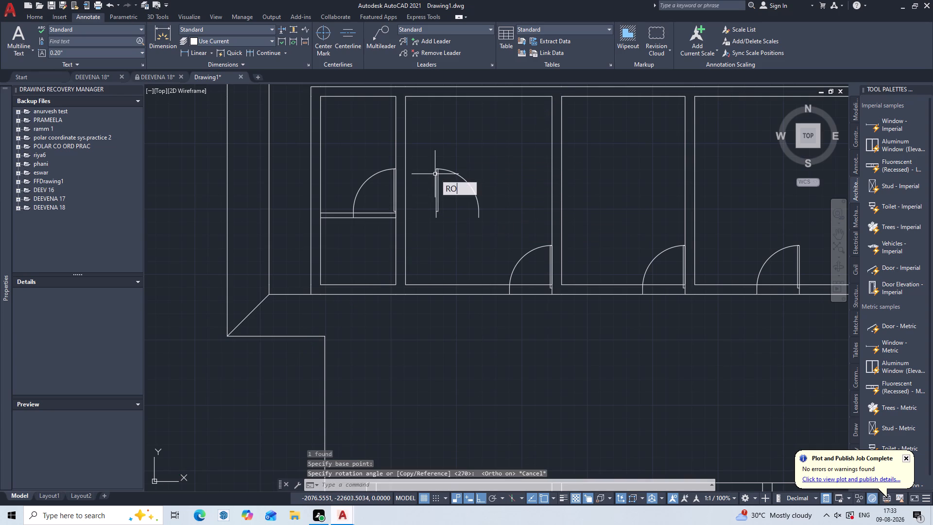
{"action": "key", "text": "Return"}
{"action": "left_click", "coordinate": [437, 172]}
{"action": "key", "text": "Return"}
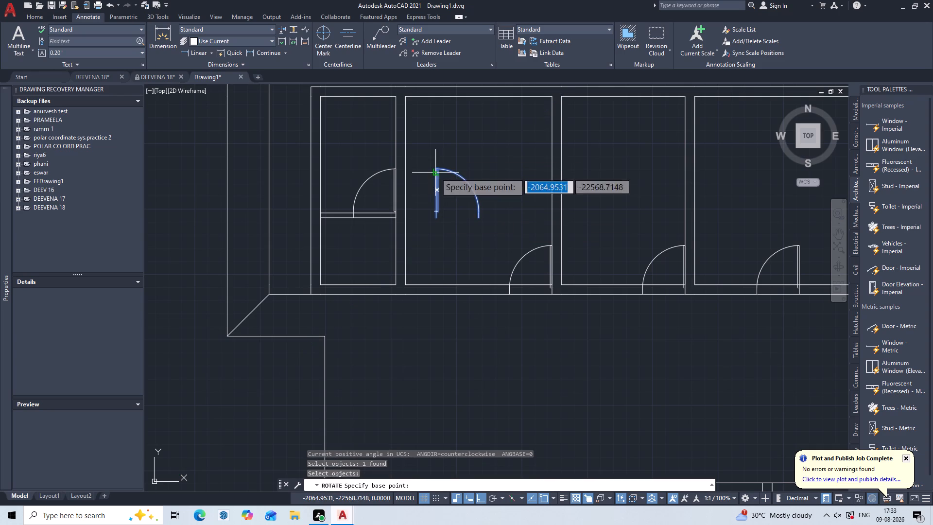
{"action": "left_click", "coordinate": [435, 220]}
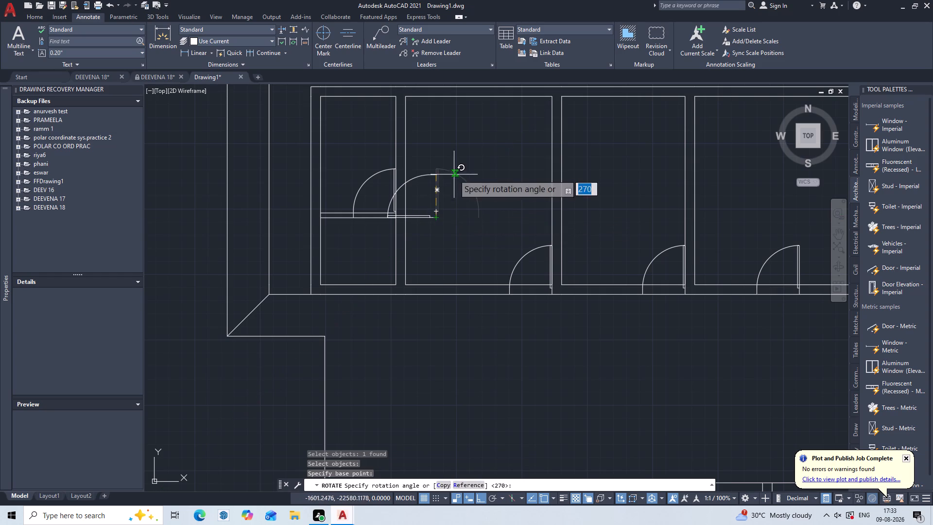
{"action": "left_click", "coordinate": [453, 159]}
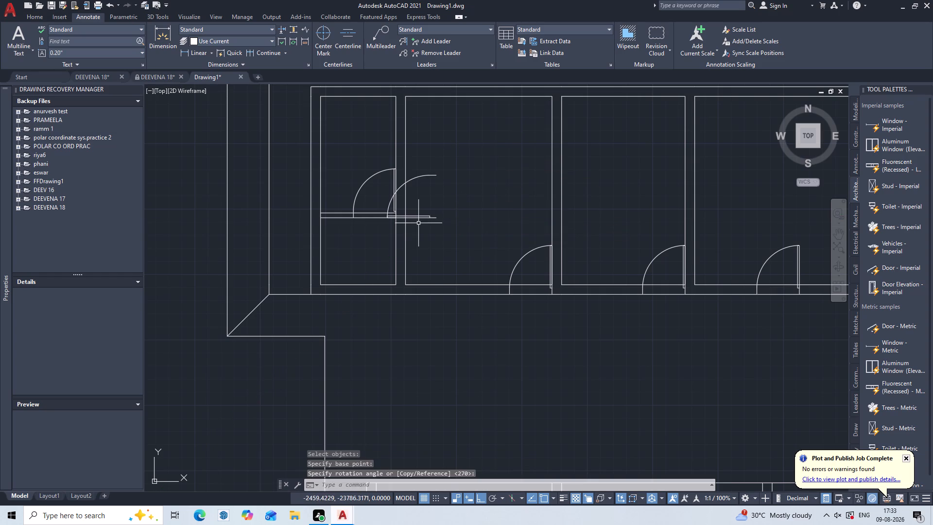
Move the rotated door by its hinge-side jamb end, with Ortho off, to the second room's inner southwest corner, across the wall to the small western room.
{"action": "key", "text": "m"}
{"action": "key", "text": "Return"}
{"action": "left_click", "coordinate": [415, 217]}
{"action": "key", "text": "Return"}
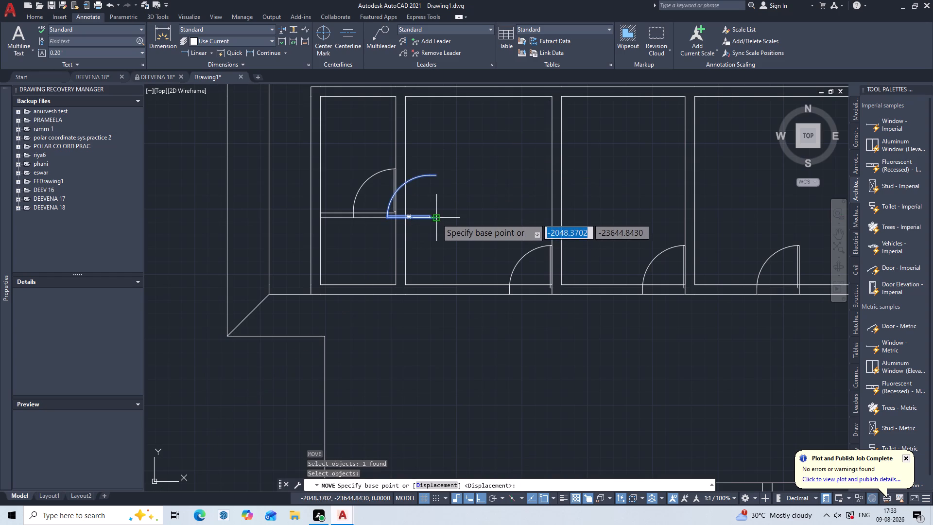
{"action": "left_click", "coordinate": [436, 218]}
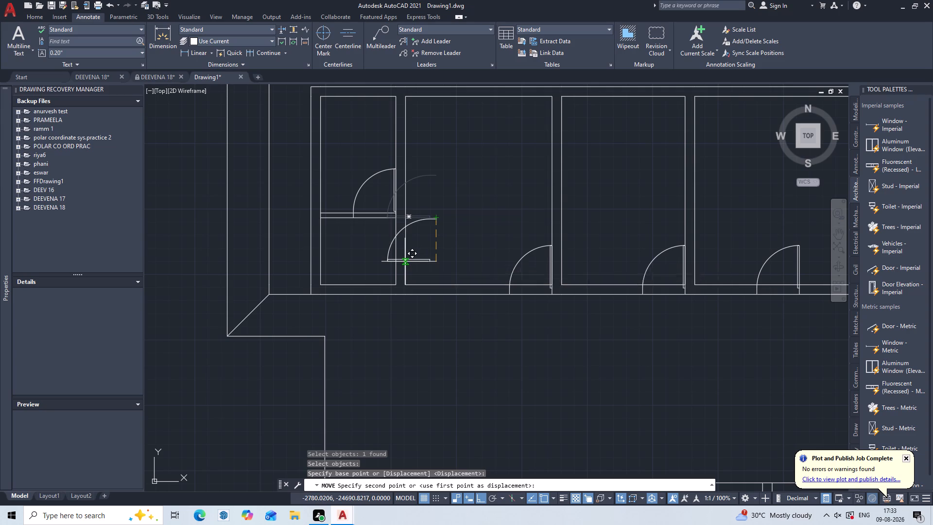
{"action": "key", "text": "F8"}
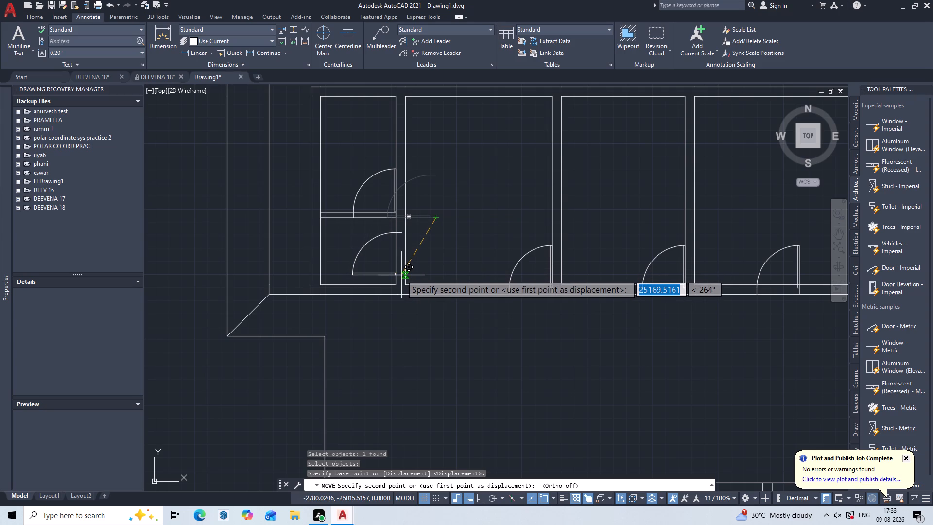
{"action": "left_click", "coordinate": [406, 283]}
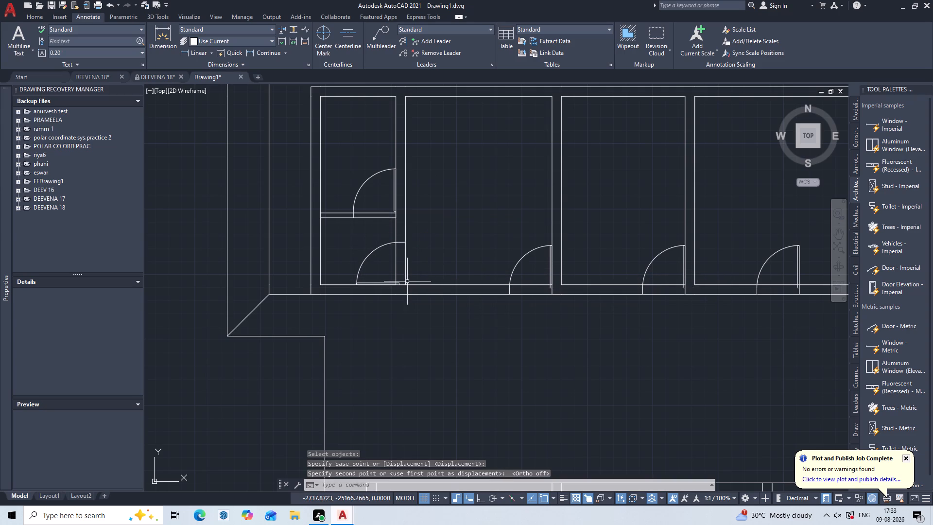
{"action": "key", "text": "Escape"}
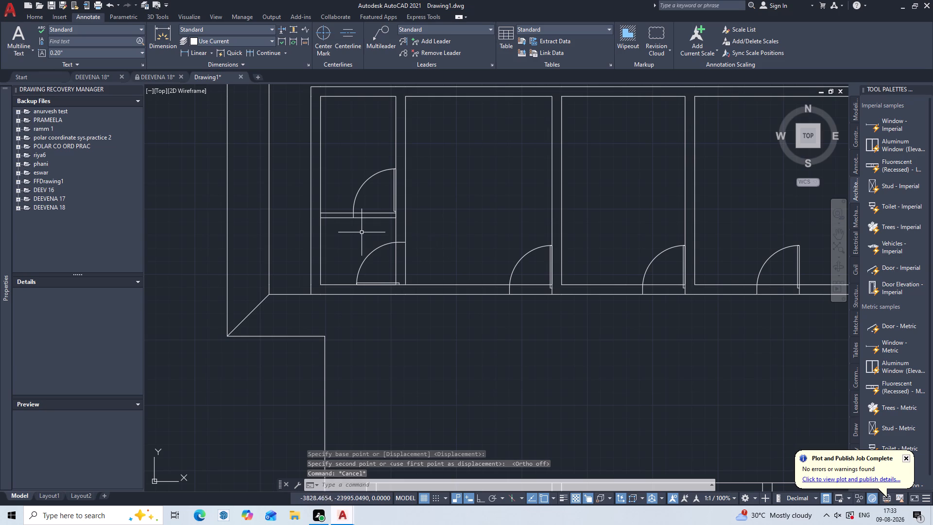
Scale the small southwestern room's door about its hinge-side jamb end, using the full opening width as reference and 850 as new length.
{"action": "scroll", "coordinate": [361, 232], "scroll_direction": "up", "scroll_amount": 2}
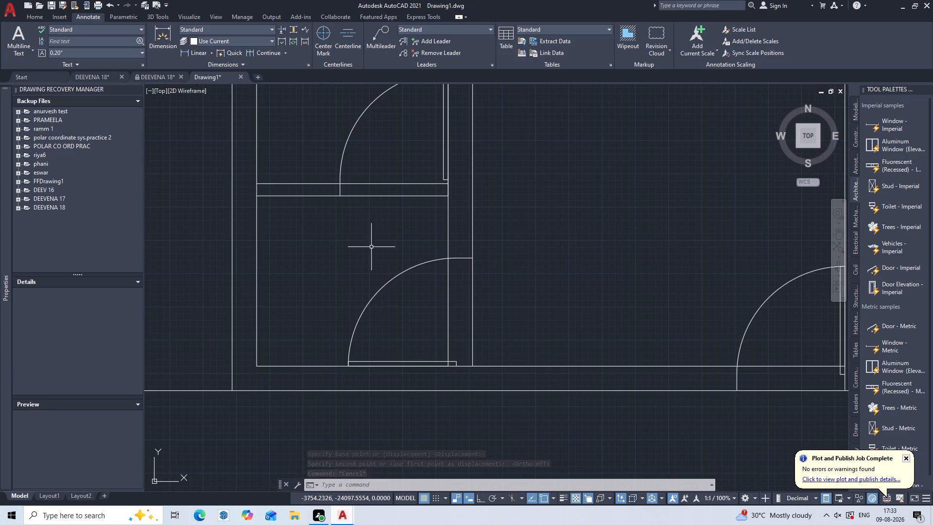
{"action": "left_click_drag", "start_coordinate": [387, 253], "coordinate": [384, 262]}
{"action": "left_click", "coordinate": [365, 302]}
{"action": "key", "text": "s"}
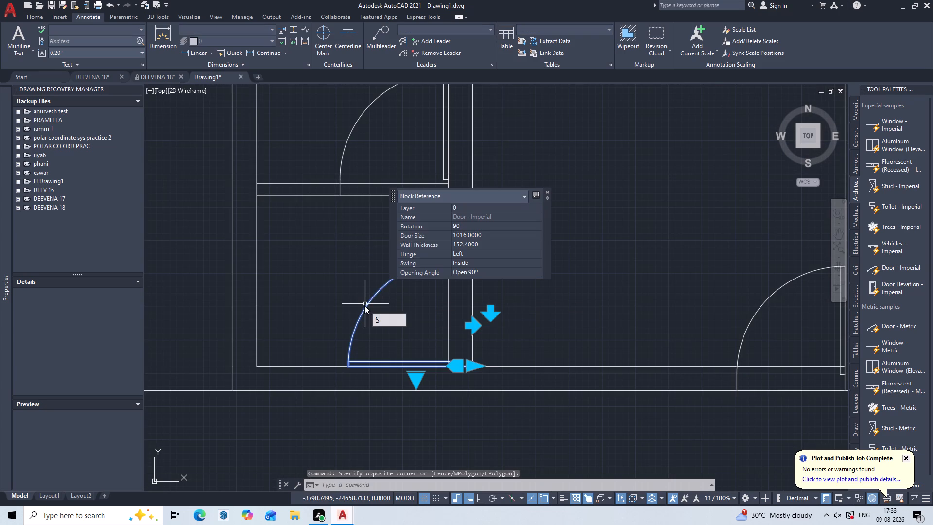
{"action": "key", "text": "c"}
{"action": "key", "text": "Return"}
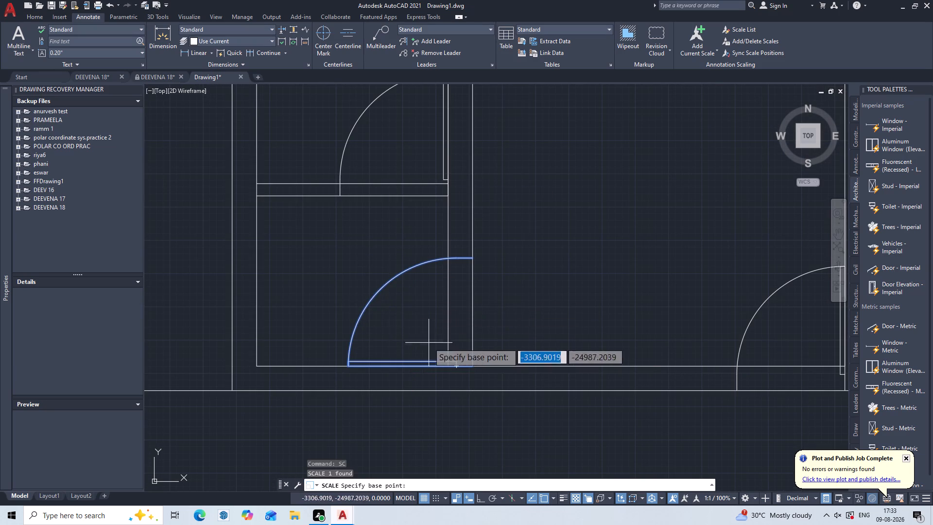
{"action": "left_click", "coordinate": [473, 365]}
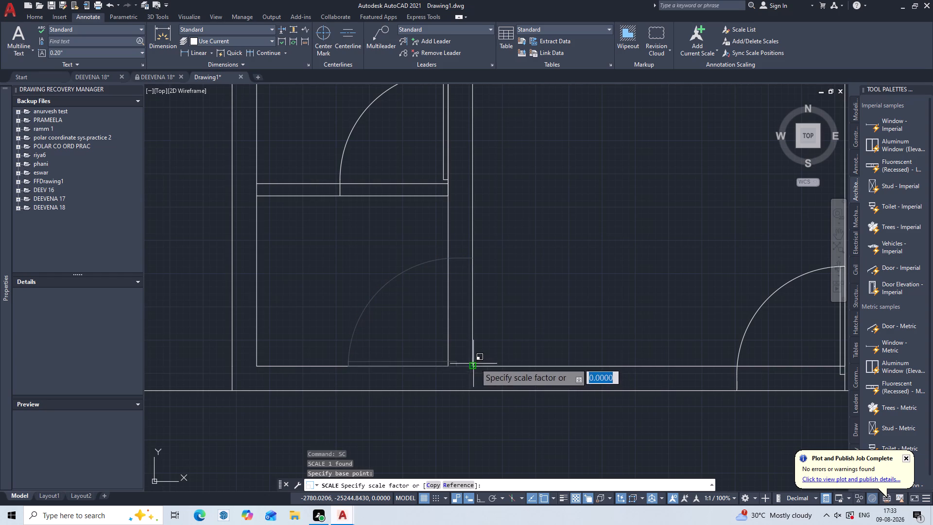
{"action": "key", "text": "r"}
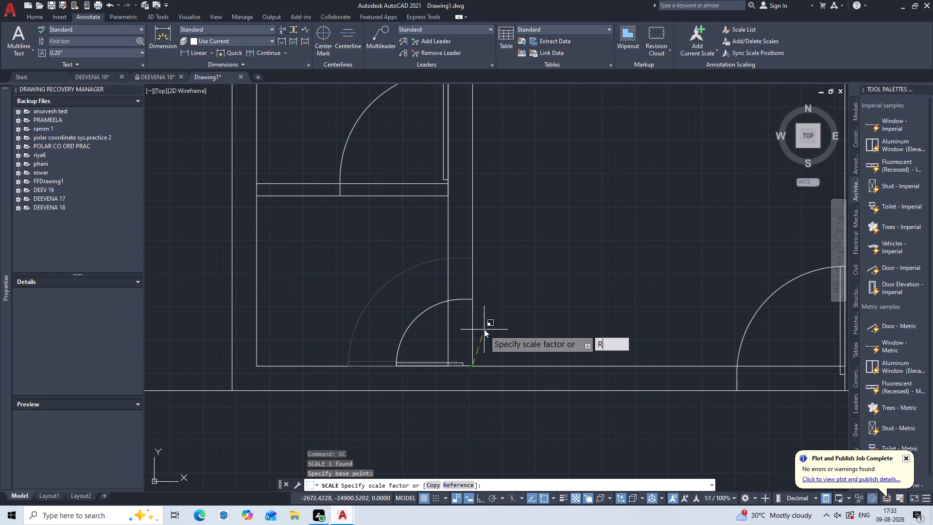
{"action": "key", "text": "Return"}
{"action": "left_click", "coordinate": [472, 364]}
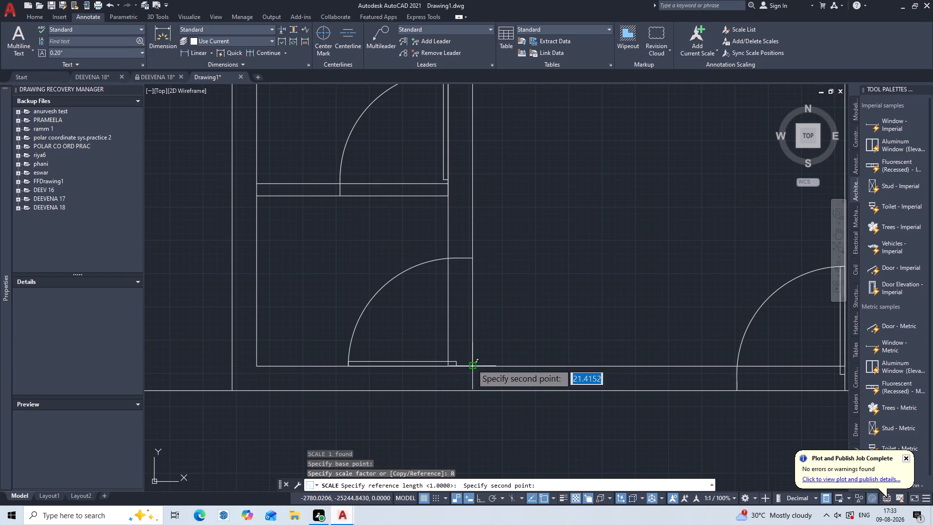
{"action": "left_click", "coordinate": [474, 259]}
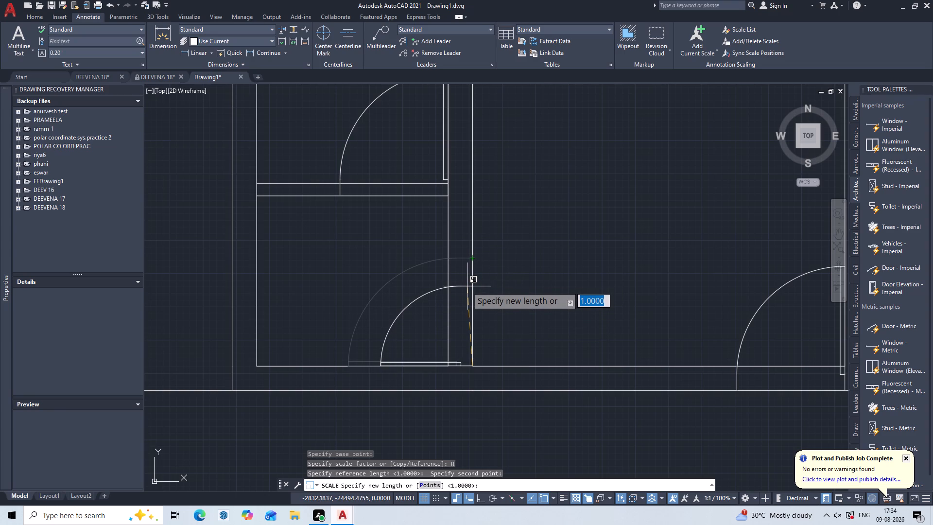
{"action": "type", "text": "850"}
{"action": "key", "text": "Return"}
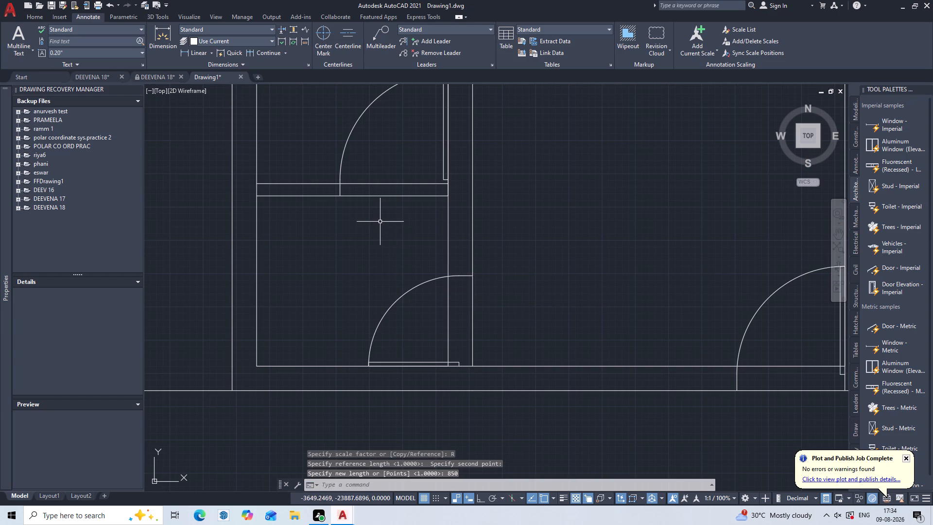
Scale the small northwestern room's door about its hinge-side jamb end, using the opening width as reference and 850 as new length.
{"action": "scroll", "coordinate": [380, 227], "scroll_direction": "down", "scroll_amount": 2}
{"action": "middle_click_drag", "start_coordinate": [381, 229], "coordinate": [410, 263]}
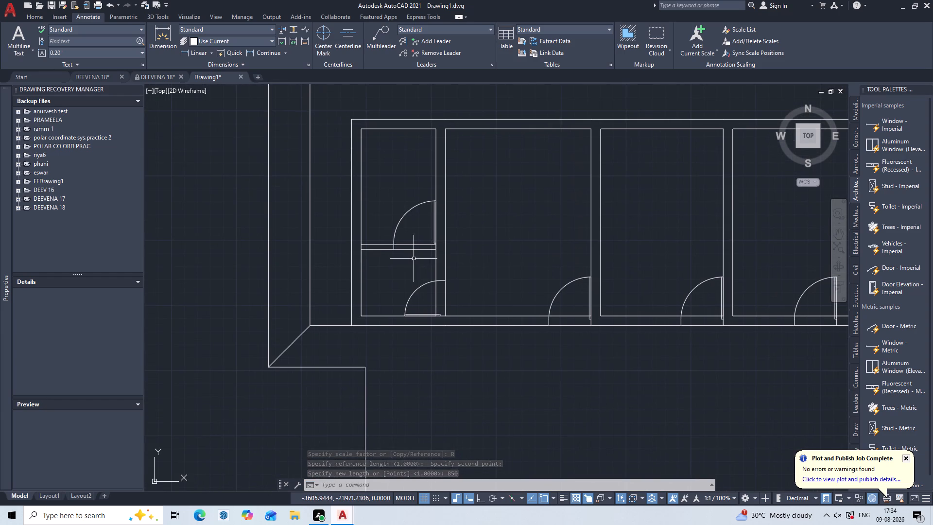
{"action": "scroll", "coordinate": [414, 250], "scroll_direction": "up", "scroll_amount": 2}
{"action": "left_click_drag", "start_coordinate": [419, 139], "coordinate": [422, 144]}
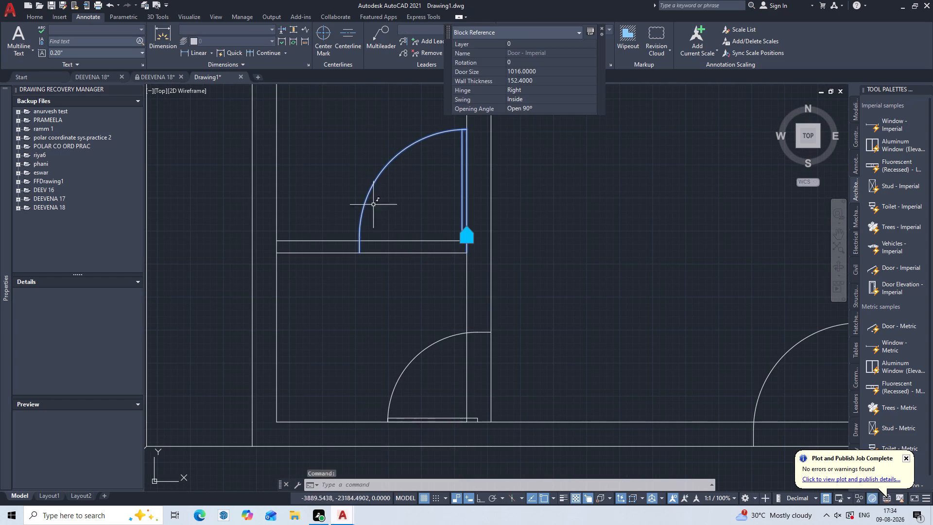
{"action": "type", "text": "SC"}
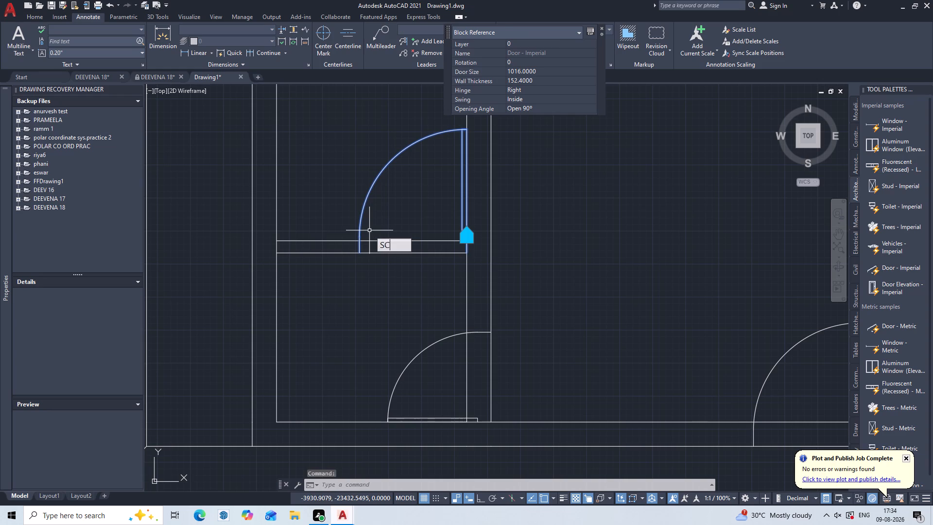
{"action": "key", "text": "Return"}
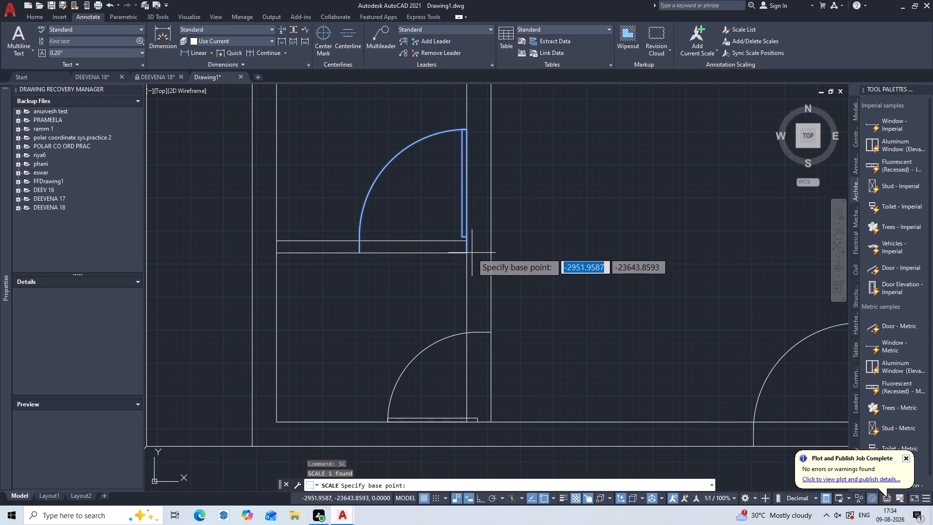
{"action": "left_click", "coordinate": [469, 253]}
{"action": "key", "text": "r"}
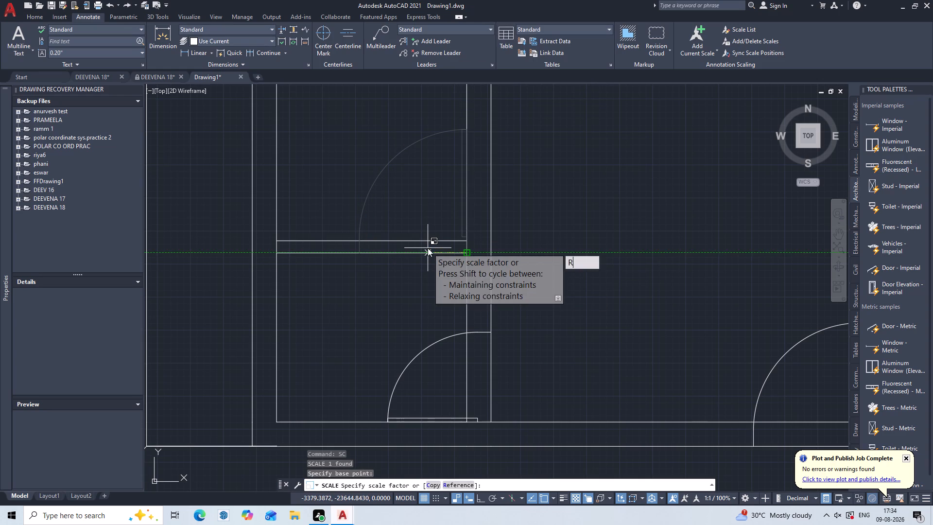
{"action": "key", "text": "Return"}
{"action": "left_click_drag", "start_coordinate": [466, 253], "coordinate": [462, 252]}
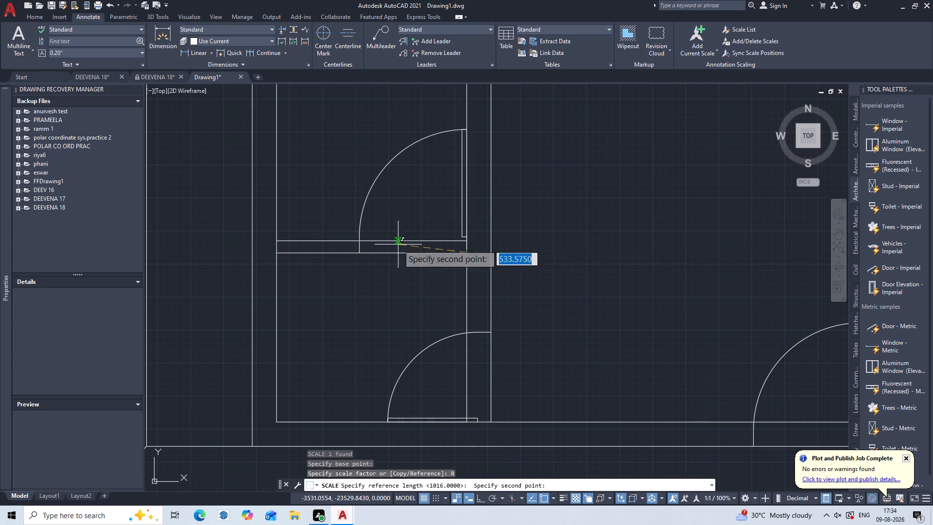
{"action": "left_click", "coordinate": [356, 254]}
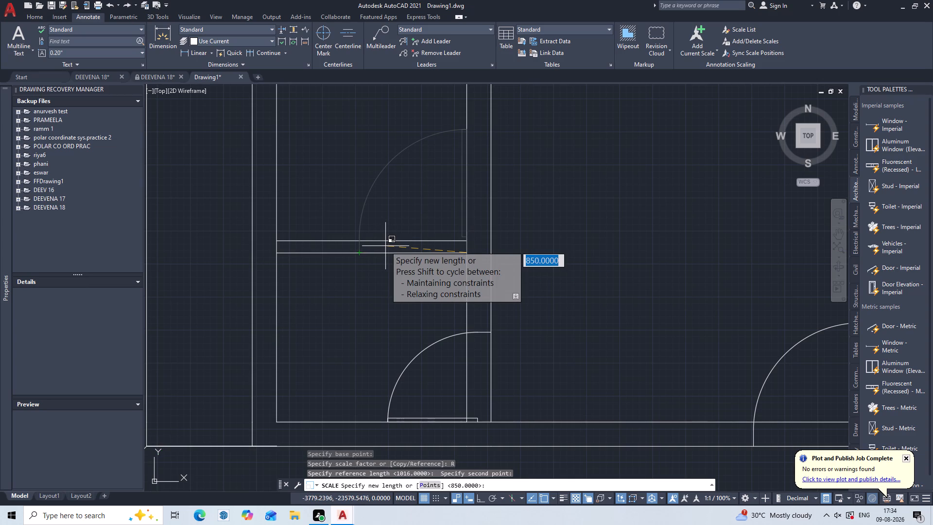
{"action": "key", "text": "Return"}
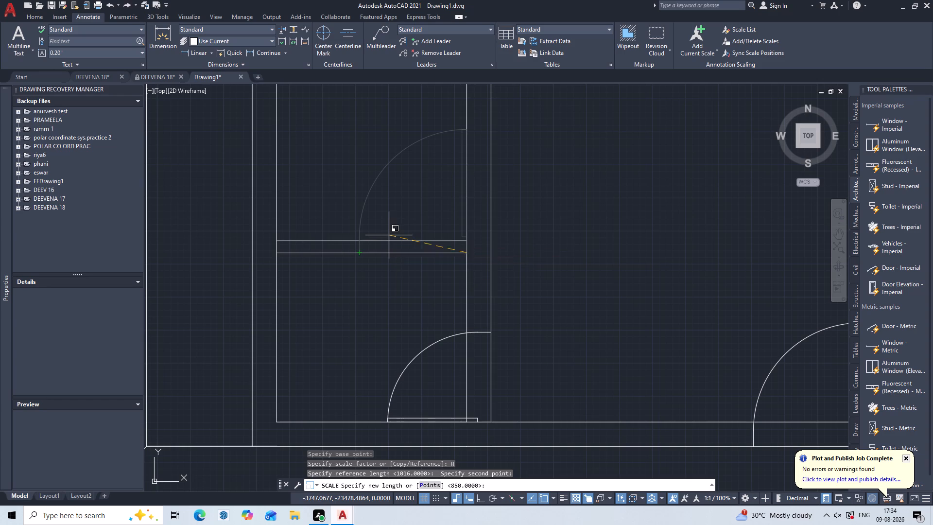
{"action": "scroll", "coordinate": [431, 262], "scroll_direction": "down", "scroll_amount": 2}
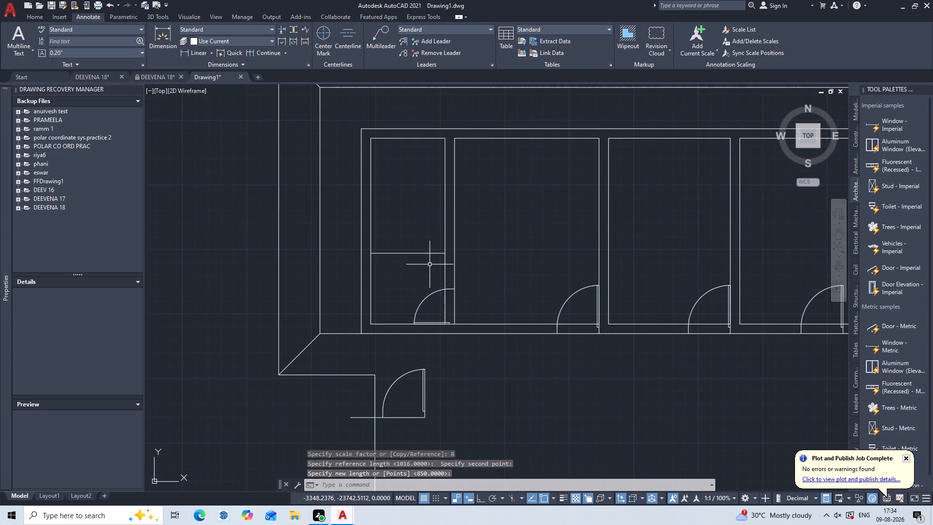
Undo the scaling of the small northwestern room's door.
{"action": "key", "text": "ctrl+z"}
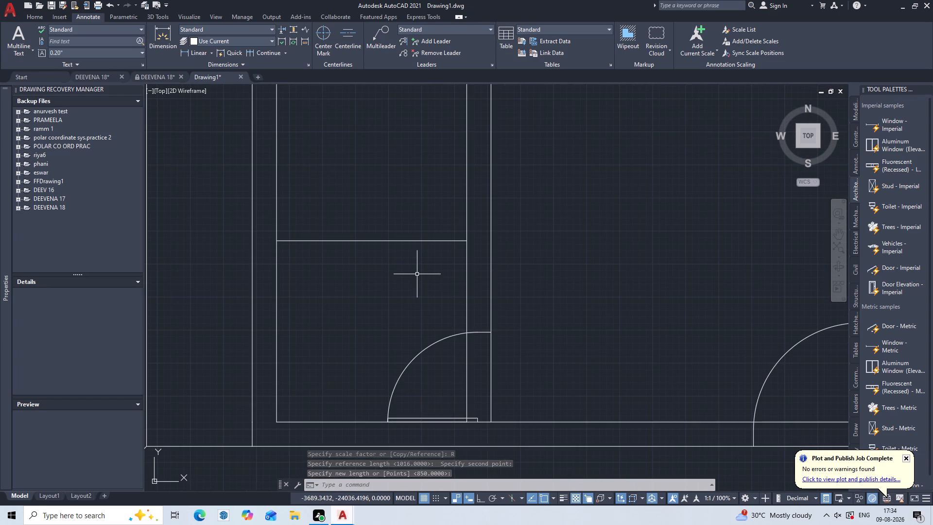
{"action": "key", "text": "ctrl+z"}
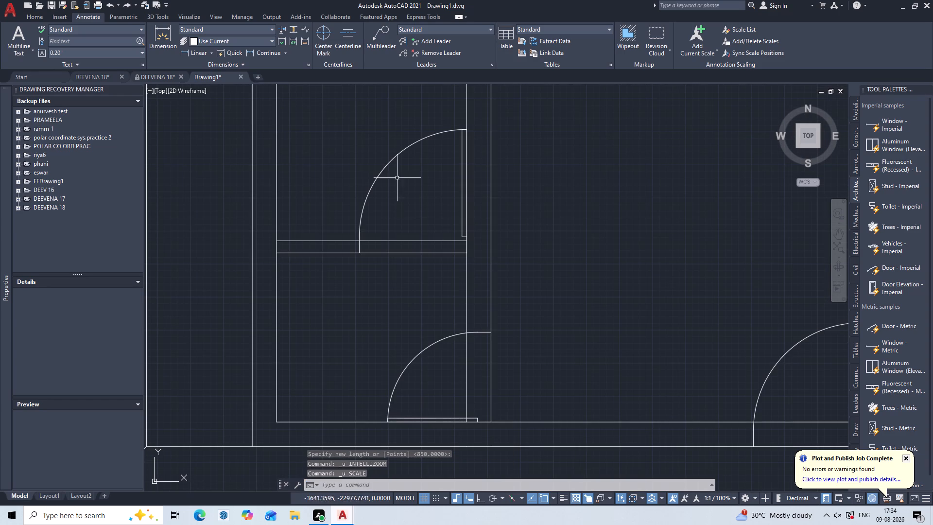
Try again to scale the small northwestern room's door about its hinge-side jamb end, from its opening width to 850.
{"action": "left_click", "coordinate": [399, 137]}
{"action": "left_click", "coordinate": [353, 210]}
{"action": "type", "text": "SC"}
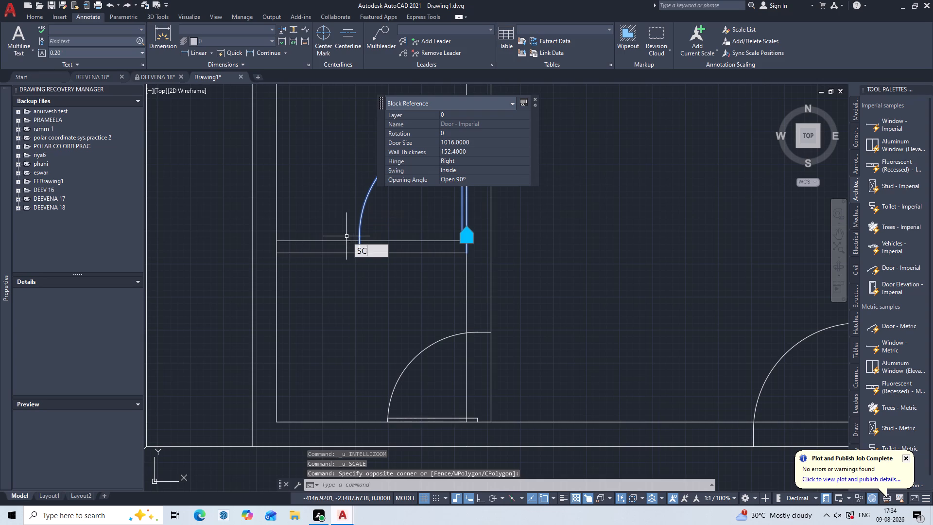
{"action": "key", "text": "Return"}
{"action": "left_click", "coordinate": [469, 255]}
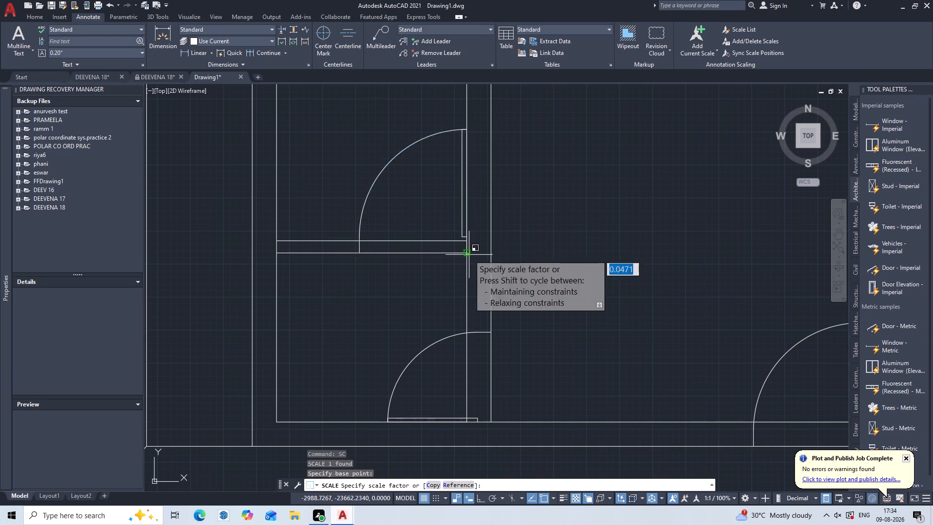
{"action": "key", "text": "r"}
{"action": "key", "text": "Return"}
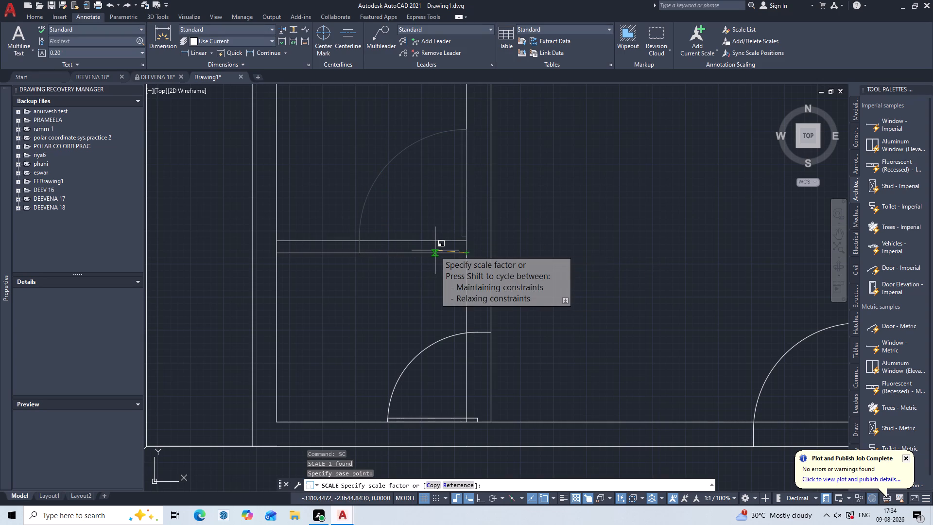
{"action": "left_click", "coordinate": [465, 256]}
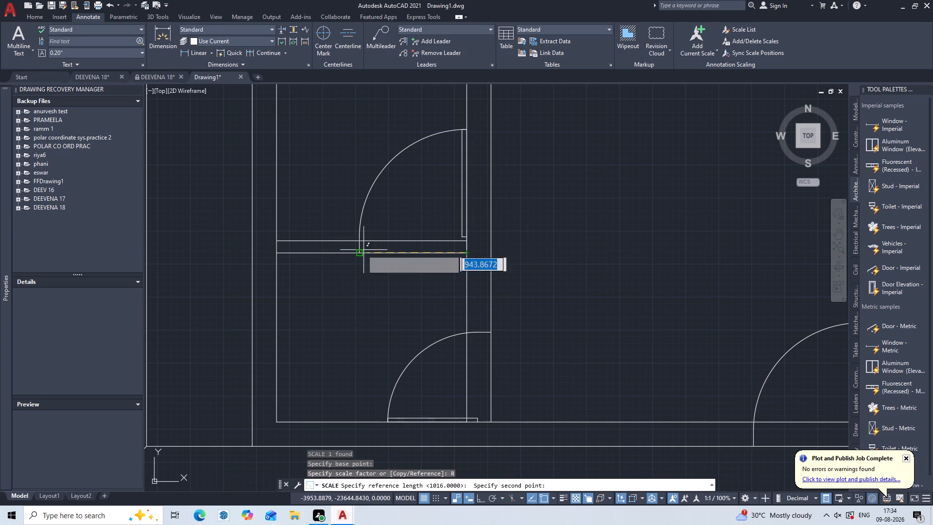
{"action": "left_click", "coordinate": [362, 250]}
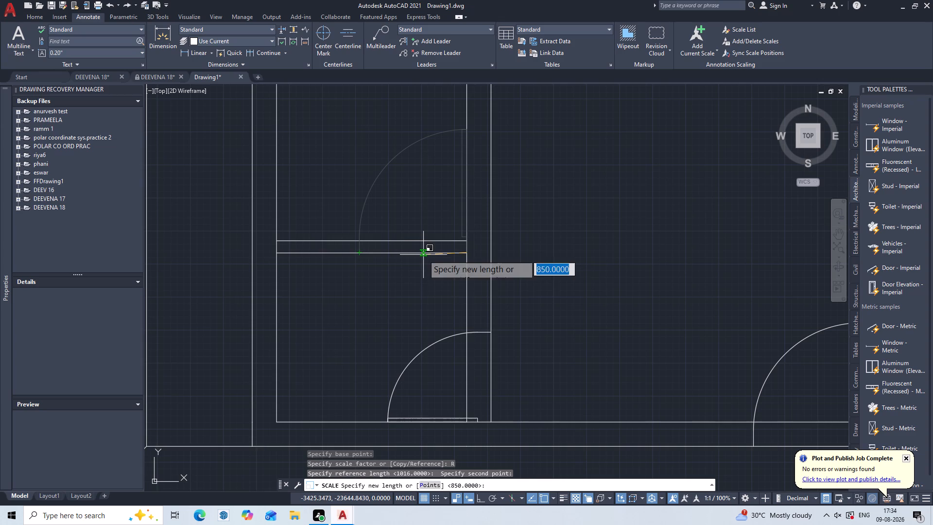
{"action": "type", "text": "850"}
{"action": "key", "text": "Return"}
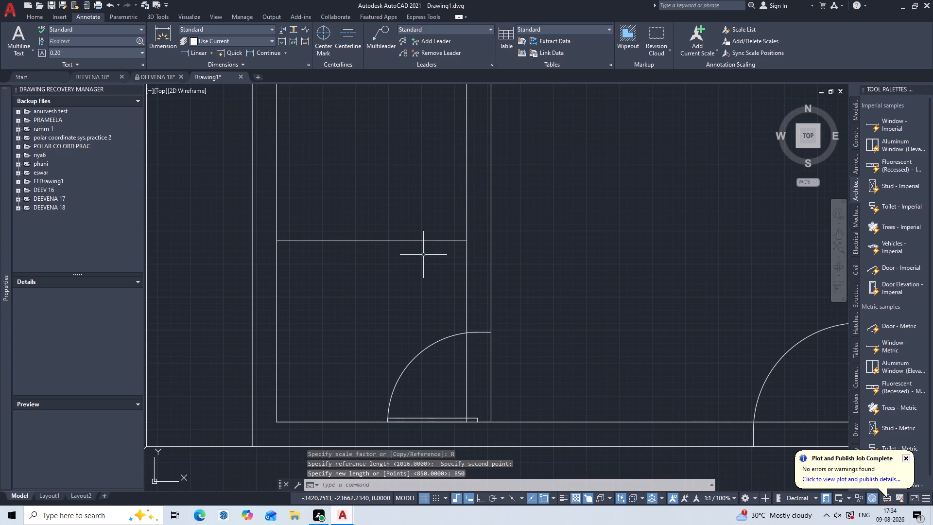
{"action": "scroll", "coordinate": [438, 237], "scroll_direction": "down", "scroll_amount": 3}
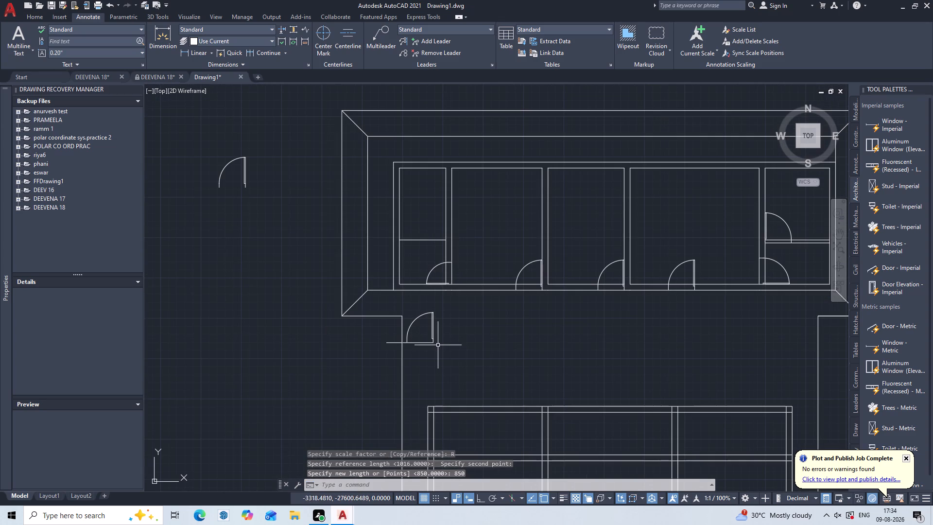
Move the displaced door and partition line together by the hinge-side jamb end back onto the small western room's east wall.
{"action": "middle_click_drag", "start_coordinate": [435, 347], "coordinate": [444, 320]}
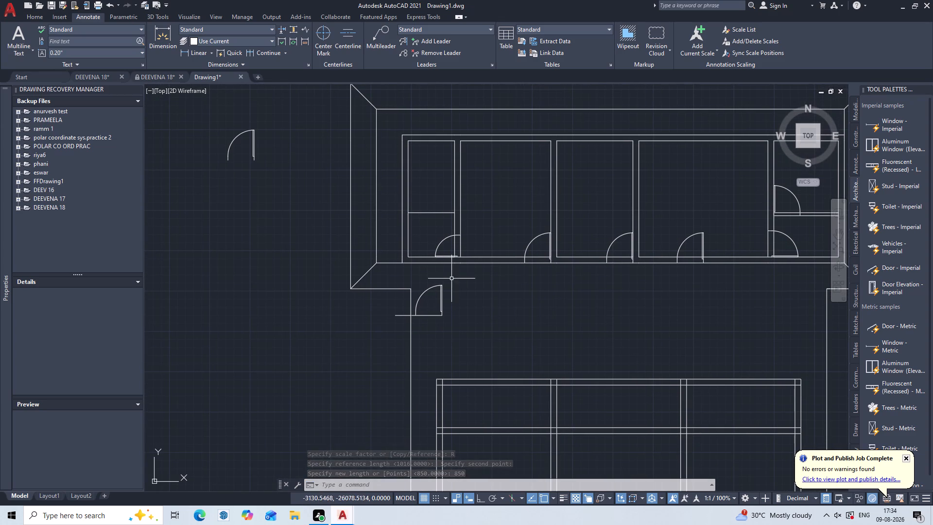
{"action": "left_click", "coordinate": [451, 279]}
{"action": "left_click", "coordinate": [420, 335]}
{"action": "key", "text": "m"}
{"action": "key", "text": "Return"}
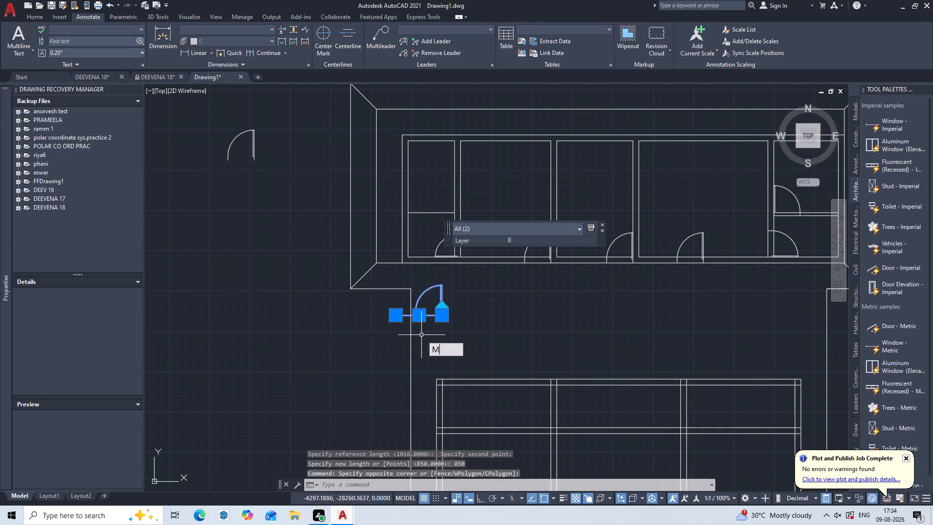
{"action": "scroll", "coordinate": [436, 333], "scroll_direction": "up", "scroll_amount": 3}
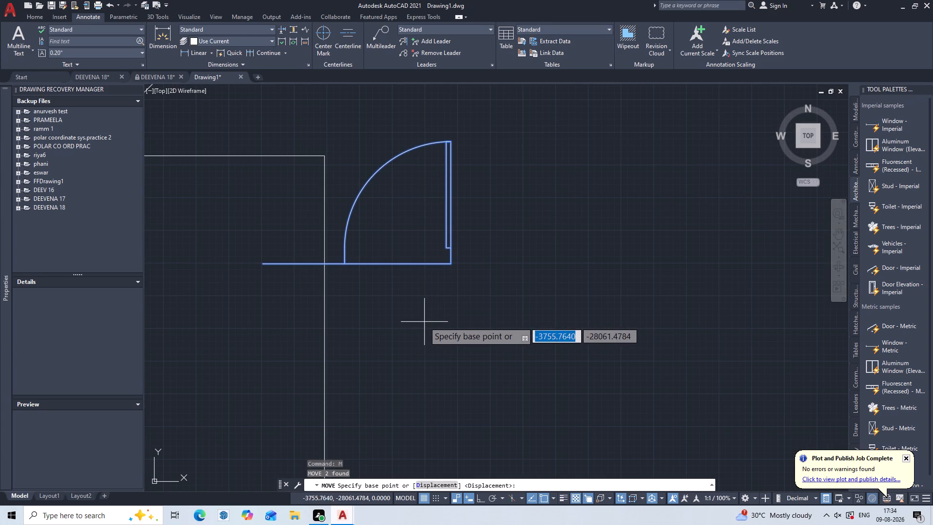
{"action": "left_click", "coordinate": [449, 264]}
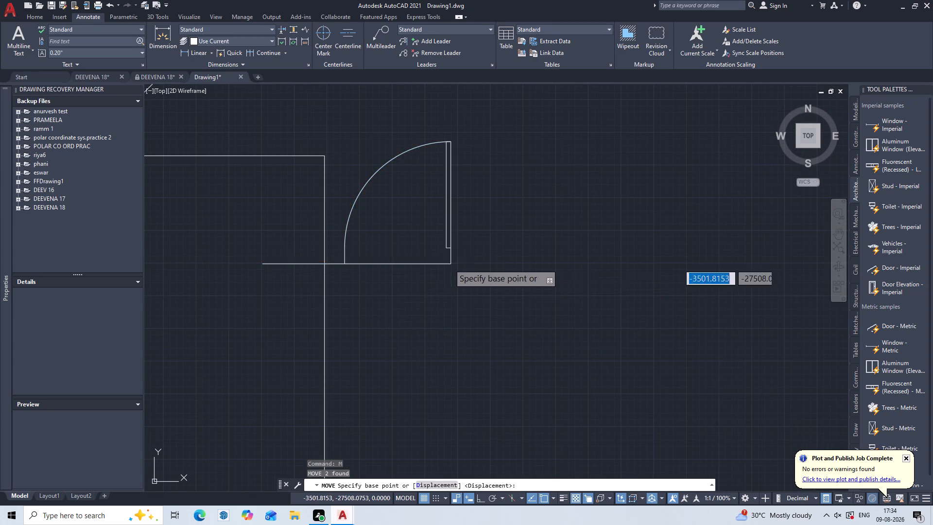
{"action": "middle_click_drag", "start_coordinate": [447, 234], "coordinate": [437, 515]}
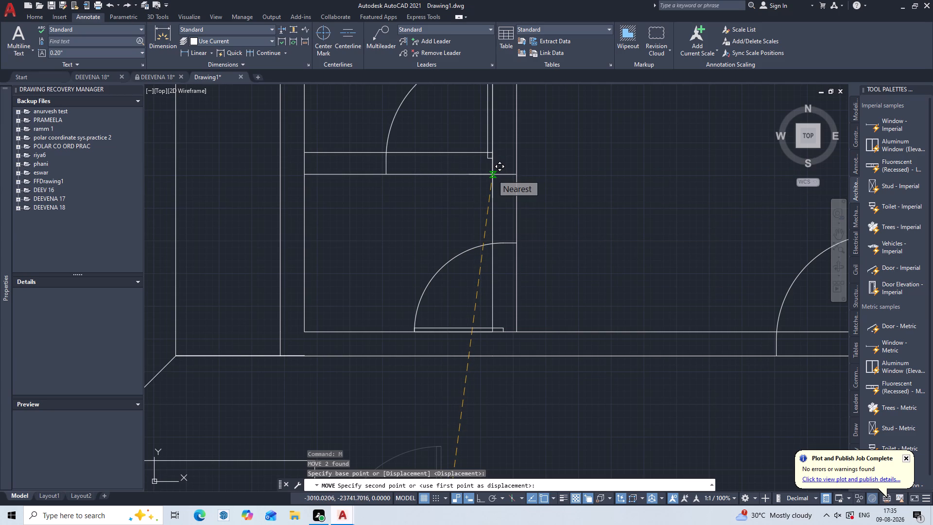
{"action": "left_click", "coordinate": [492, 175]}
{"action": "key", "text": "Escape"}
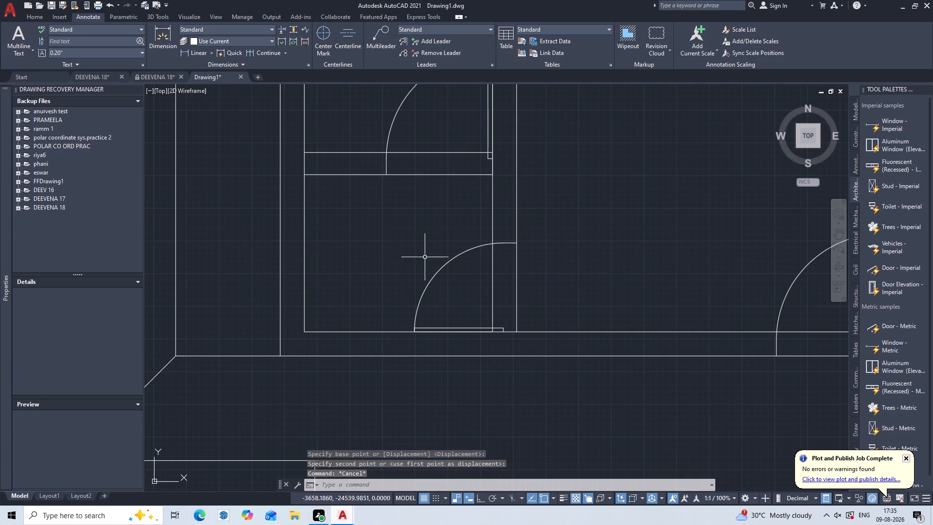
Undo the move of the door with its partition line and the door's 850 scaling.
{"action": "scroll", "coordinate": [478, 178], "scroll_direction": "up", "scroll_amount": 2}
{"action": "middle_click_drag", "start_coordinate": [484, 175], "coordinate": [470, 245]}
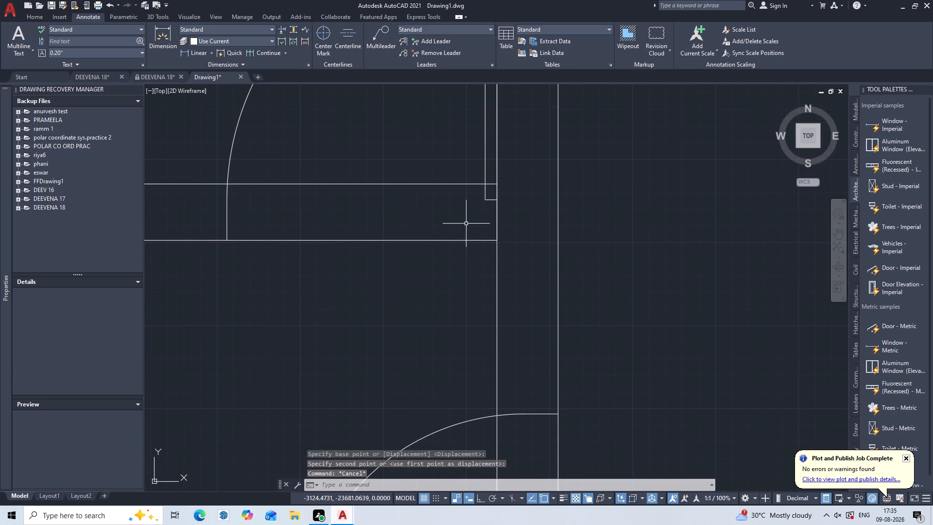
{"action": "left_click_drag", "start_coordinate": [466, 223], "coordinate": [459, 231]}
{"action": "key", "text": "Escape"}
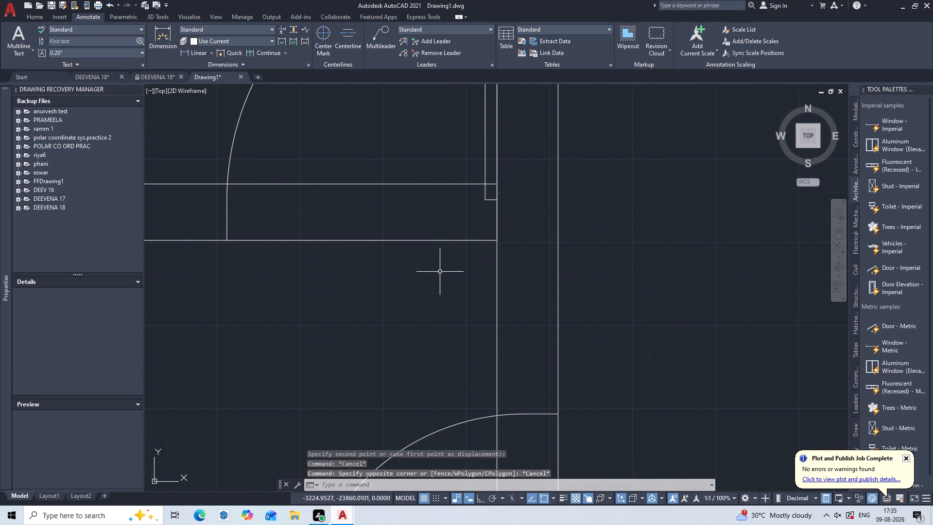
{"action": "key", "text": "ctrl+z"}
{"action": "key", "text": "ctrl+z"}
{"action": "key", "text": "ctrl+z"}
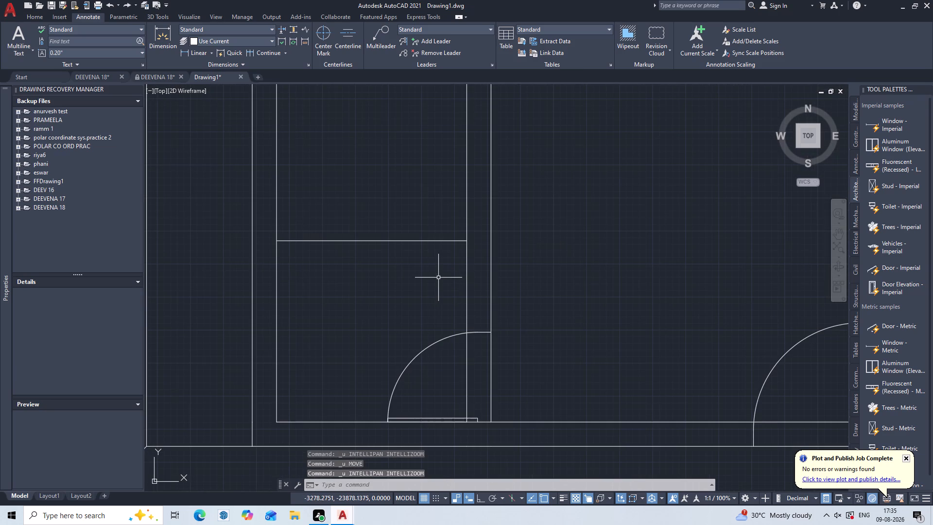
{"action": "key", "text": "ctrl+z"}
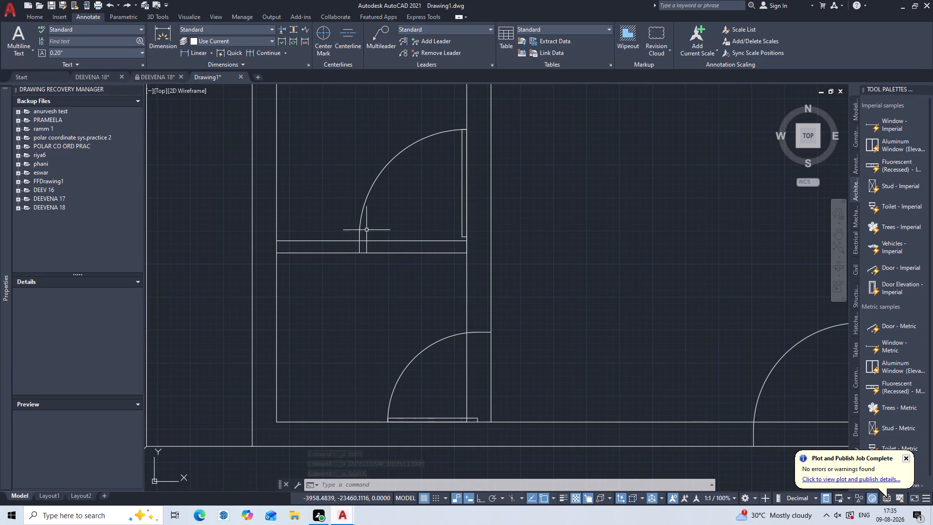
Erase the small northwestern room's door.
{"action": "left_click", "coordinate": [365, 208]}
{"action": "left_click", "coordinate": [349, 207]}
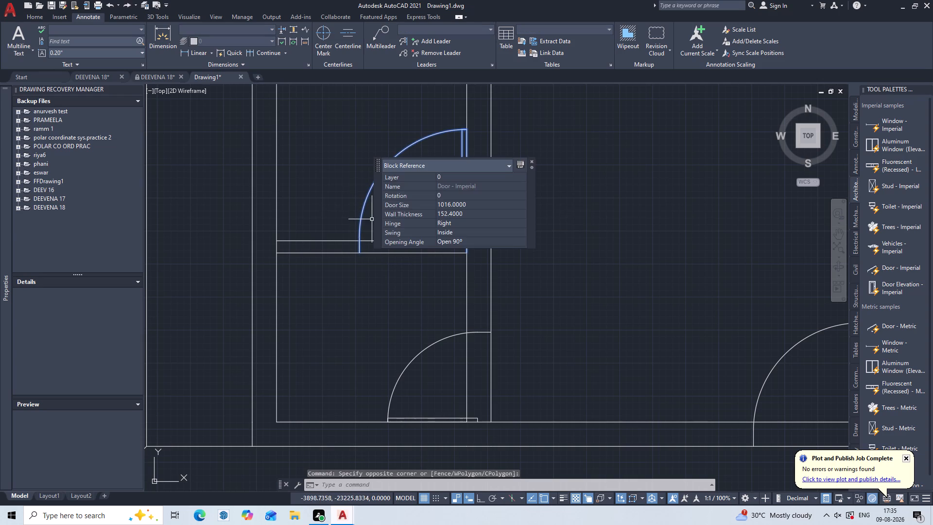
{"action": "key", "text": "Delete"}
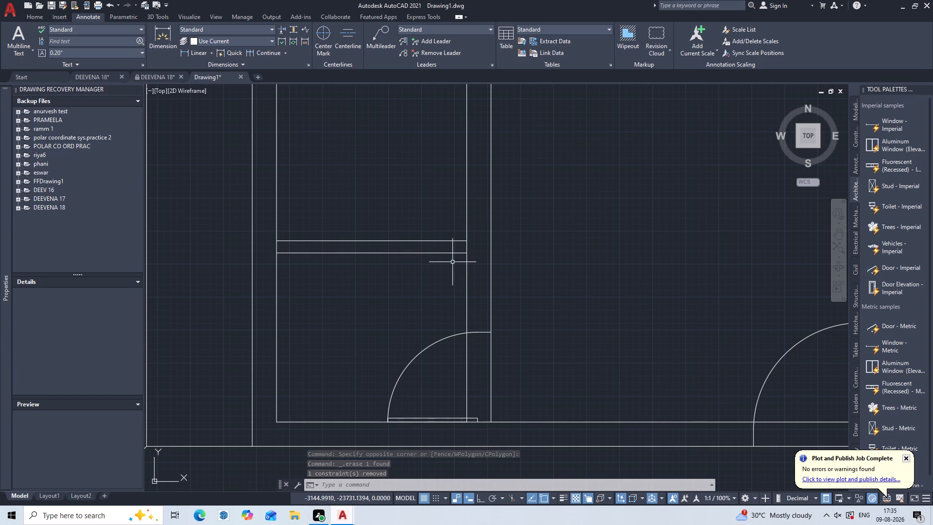
Undo the door deletion and the small southwestern room door's scaling, move, rotation and flip edits.
{"action": "key", "text": "ctrl+z"}
{"action": "key", "text": "ctrl+z"}
{"action": "key", "text": "ctrl+z"}
{"action": "key", "text": "ctrl+z"}
{"action": "key", "text": "ctrl+z"}
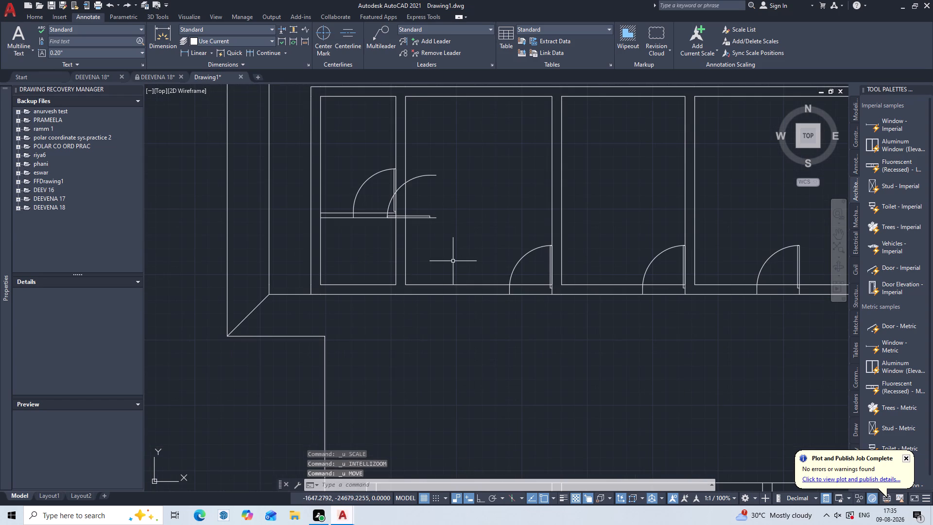
{"action": "key", "text": "ctrl+z"}
{"action": "key", "text": "ctrl+z"}
{"action": "key", "text": "ctrl+z"}
{"action": "key", "text": "ctrl+z"}
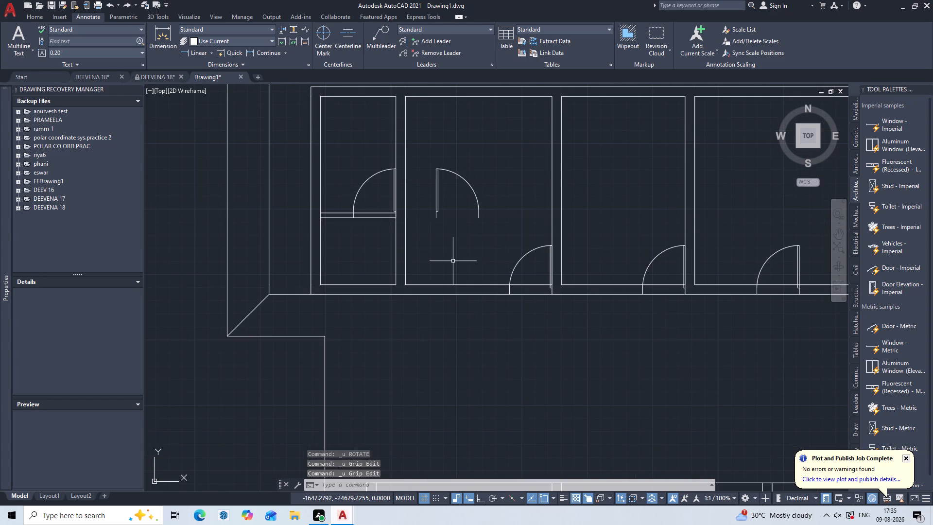
Undo the western door copies and the small northeastern room door's move and hinge flip.
{"action": "key", "text": "ctrl+z"}
{"action": "key", "text": "ctrl+z"}
{"action": "key", "text": "ctrl+z"}
{"action": "key", "text": "ctrl+z"}
{"action": "key", "text": "ctrl+z"}
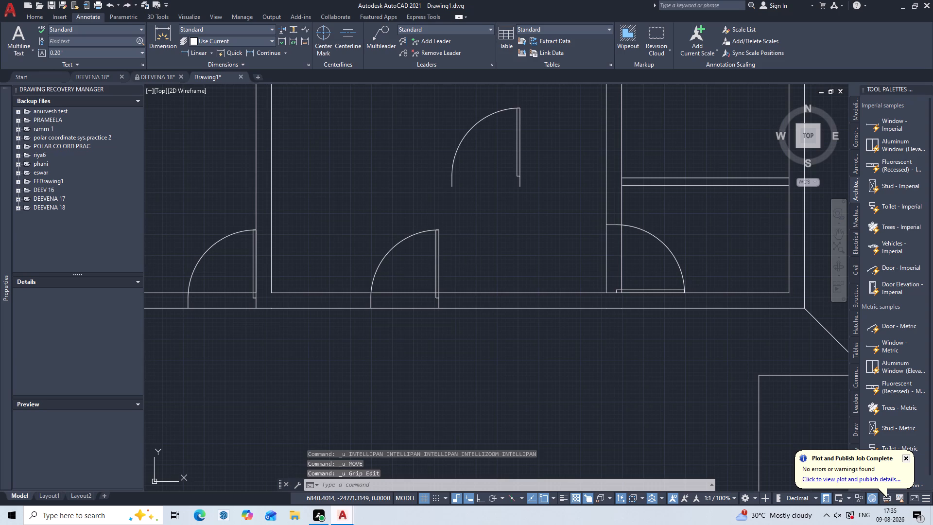
Undo the extra door copy in the fourth room and the move of the small southeastern room's door.
{"action": "key", "text": "ctrl+z"}
{"action": "key", "text": "ctrl+z"}
{"action": "key", "text": "ctrl+z"}
{"action": "key", "text": "ctrl+z"}
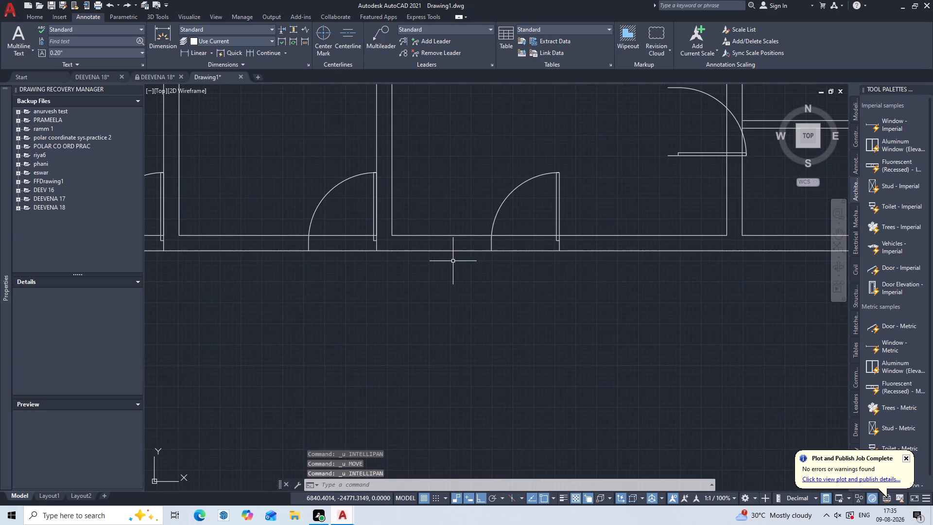
Undo the rotation and flip edits of the door copy made for the small southeastern room.
{"action": "key", "text": "ctrl+z"}
{"action": "key", "text": "ctrl+z"}
{"action": "key", "text": "ctrl+z"}
{"action": "key", "text": "ctrl+z"}
{"action": "key", "text": "ctrl+z"}
{"action": "key", "text": "ctrl+z"}
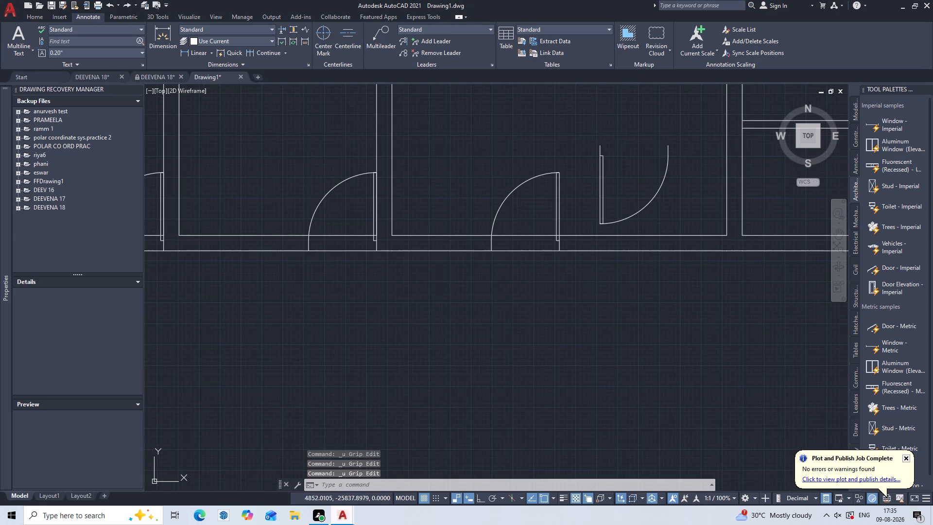
Undo the remaining door grip edit and the copying of doors into the upper plan.
{"action": "key", "text": "ctrl+z"}
{"action": "key", "text": "ctrl+z"}
{"action": "key", "text": "ctrl+z"}
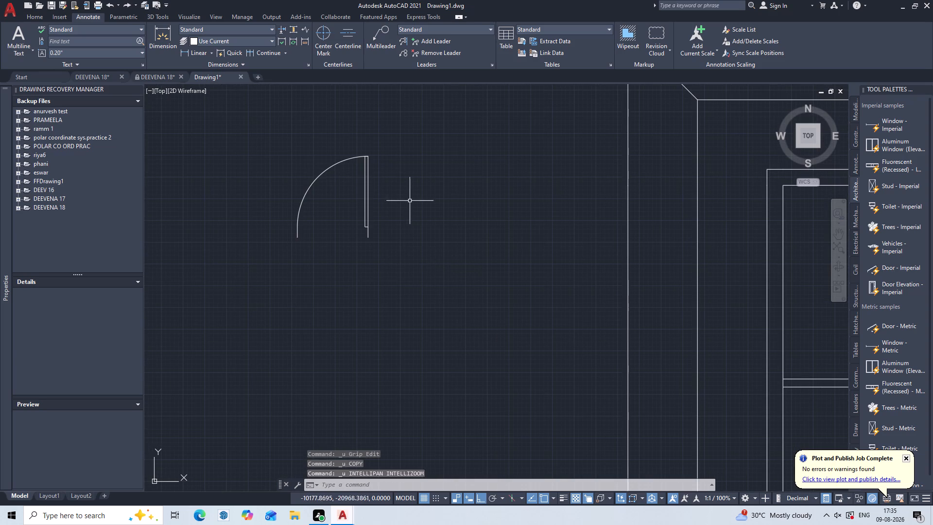
Scale the loose door west of the plan by reference from its hinge-side base endpoint to a width of 850 mm.
{"action": "left_click_drag", "start_coordinate": [432, 109], "coordinate": [425, 115]}
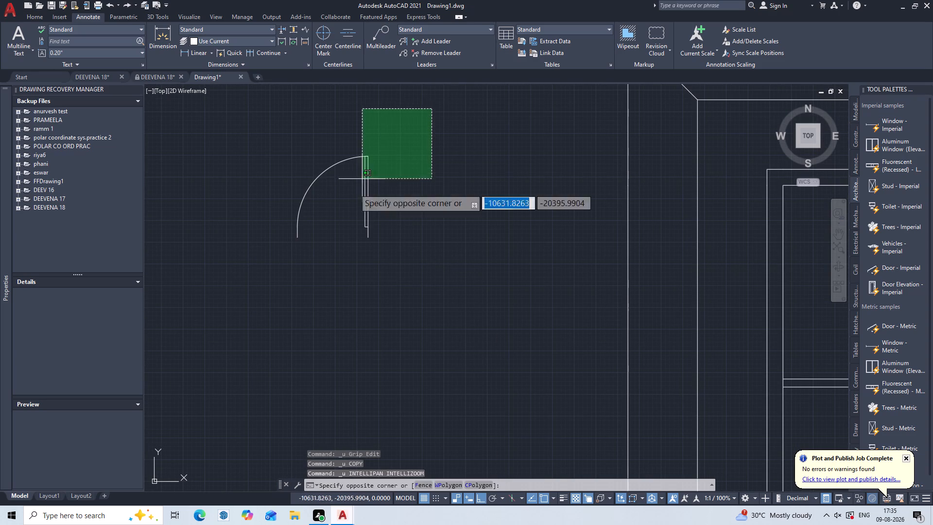
{"action": "left_click", "coordinate": [276, 272]}
{"action": "type", "text": "SC"}
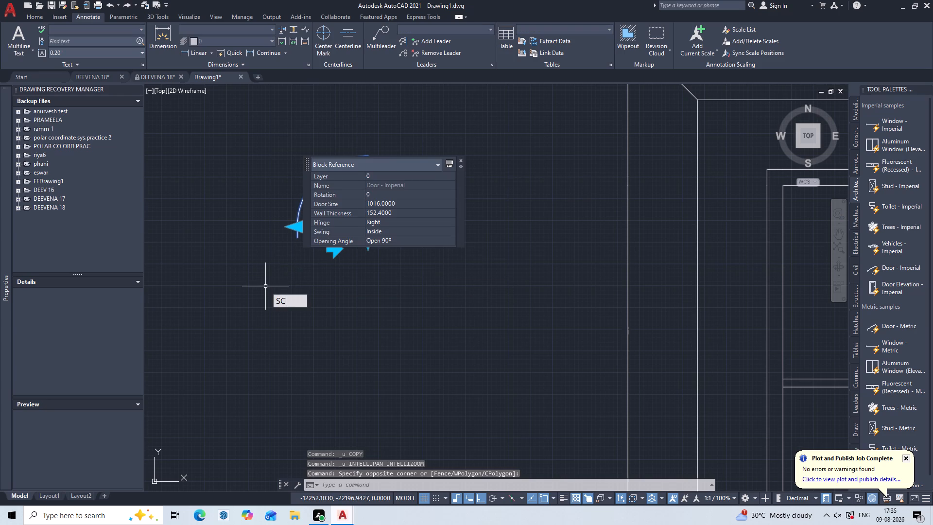
{"action": "key", "text": "Return"}
{"action": "left_click", "coordinate": [370, 239]}
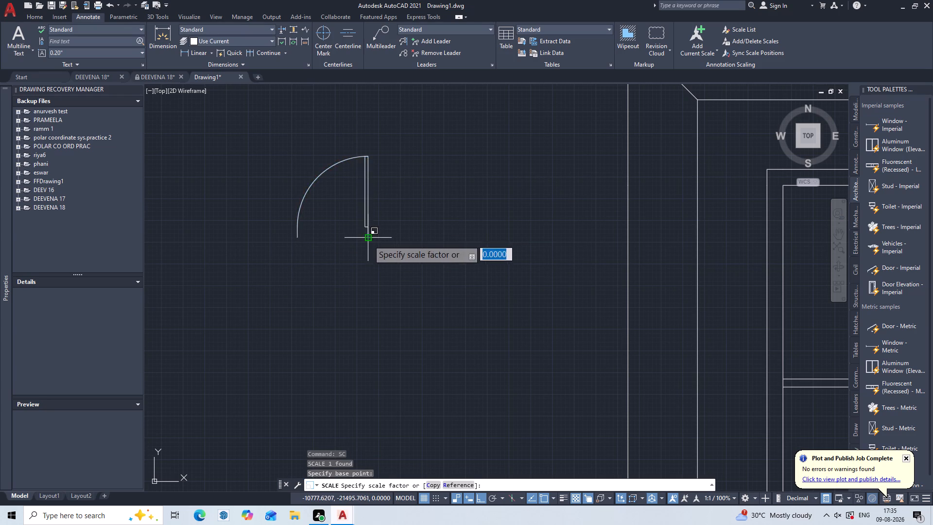
{"action": "key", "text": "r"}
{"action": "key", "text": "Return"}
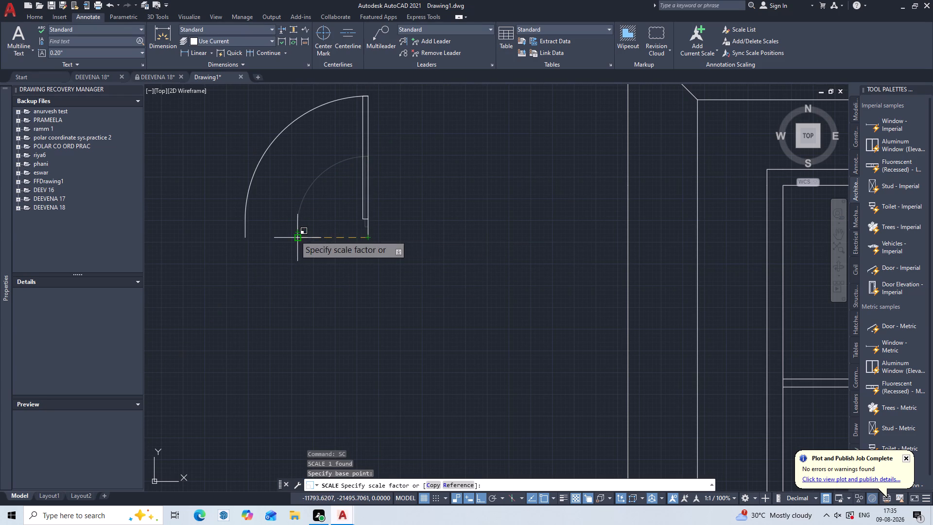
{"action": "left_click", "coordinate": [366, 238]}
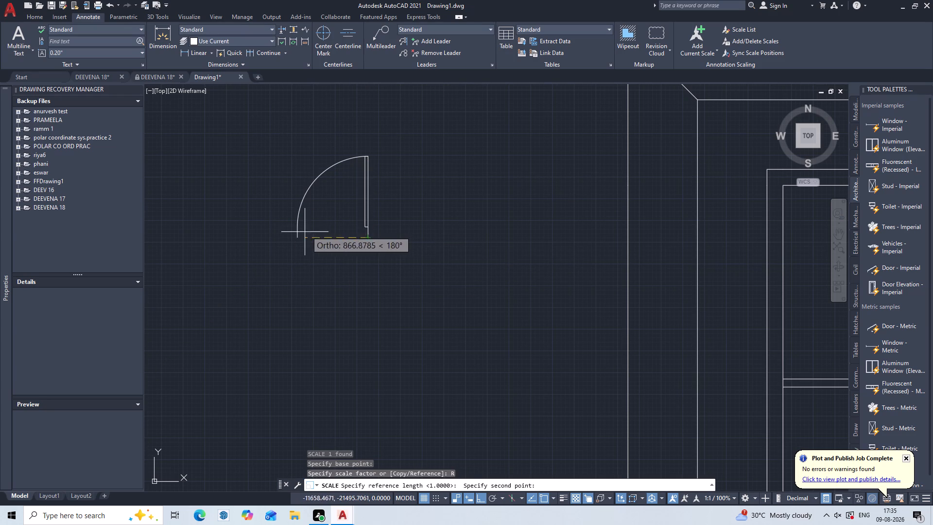
{"action": "left_click", "coordinate": [296, 237]}
{"action": "type", "text": "850"}
{"action": "key", "text": "Return"}
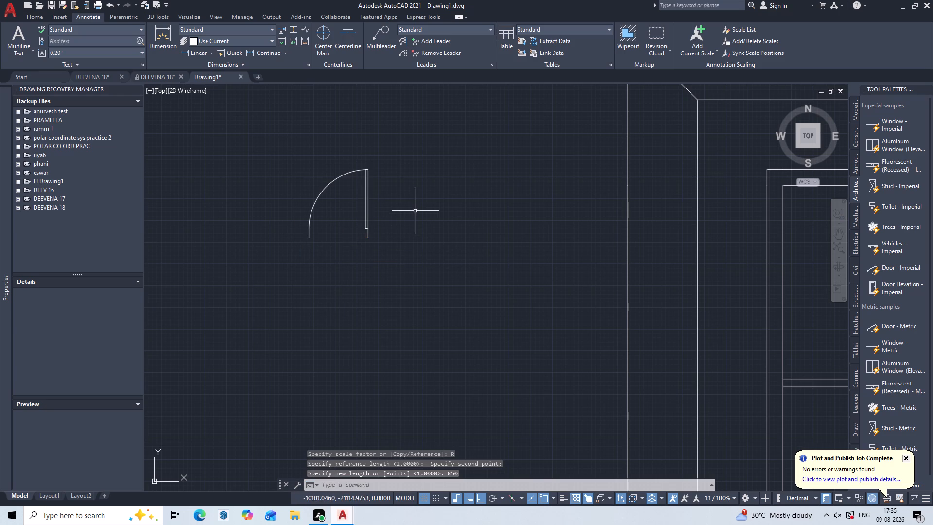
Move the door by its hinge-side base endpoint, with Ortho off, onto the east end of the partition between the small western rooms.
{"action": "scroll", "coordinate": [425, 209], "scroll_direction": "down", "scroll_amount": 2}
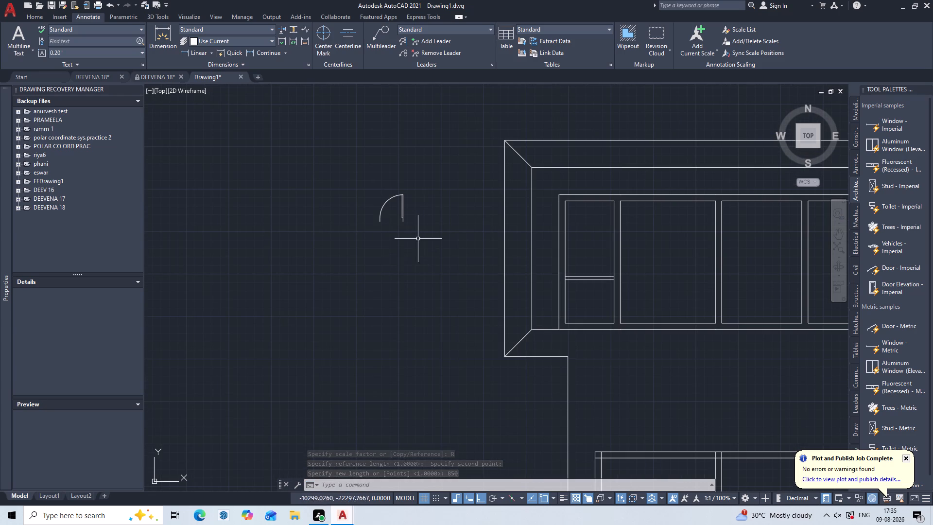
{"action": "scroll", "coordinate": [393, 202], "scroll_direction": "up", "scroll_amount": 2}
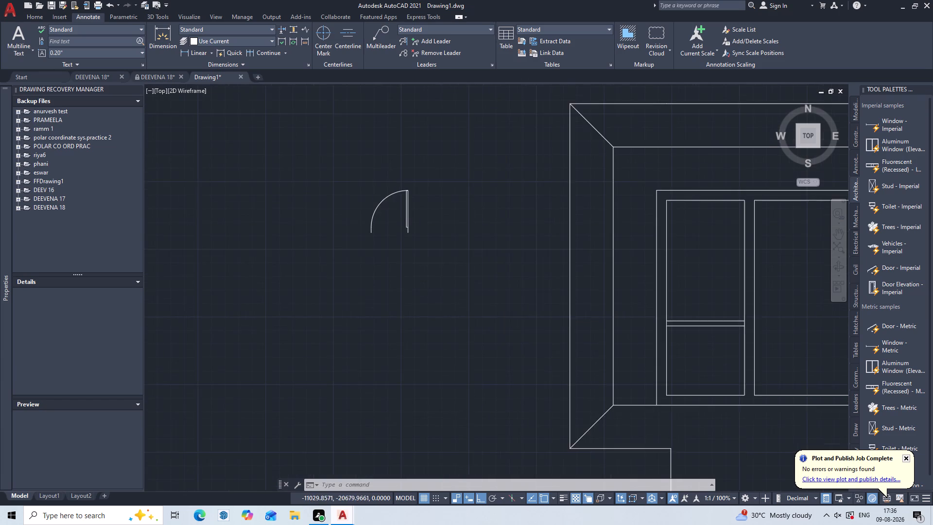
{"action": "key", "text": "m"}
{"action": "key", "text": "Return"}
{"action": "left_click", "coordinate": [425, 176]}
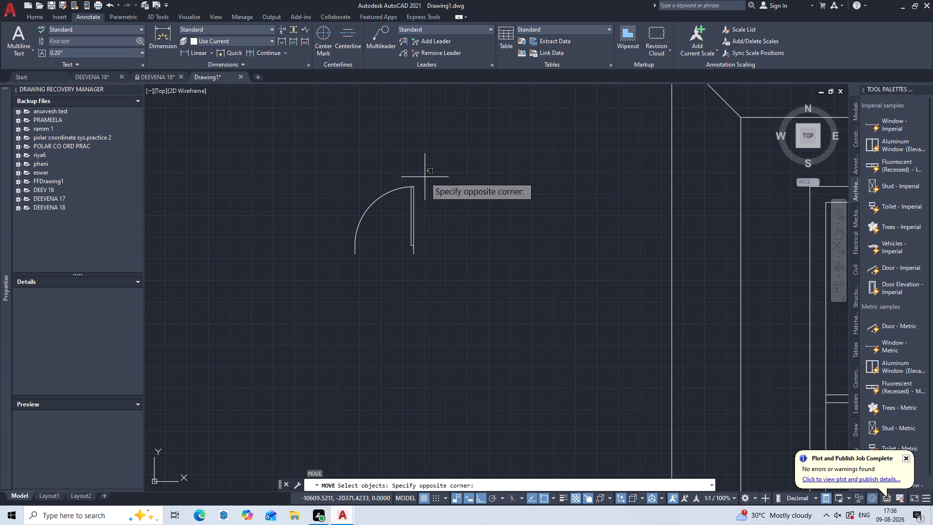
{"action": "left_click", "coordinate": [343, 259]}
{"action": "key", "text": "Return"}
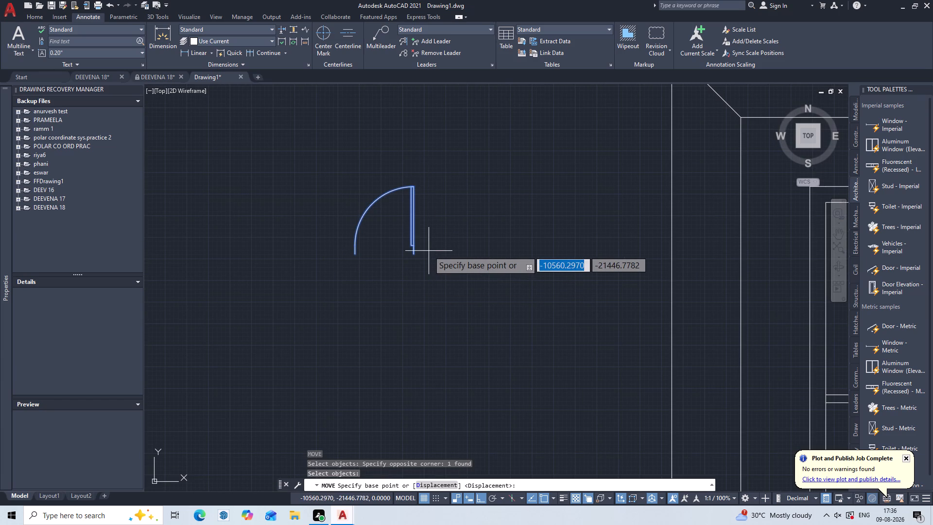
{"action": "left_click", "coordinate": [413, 254]}
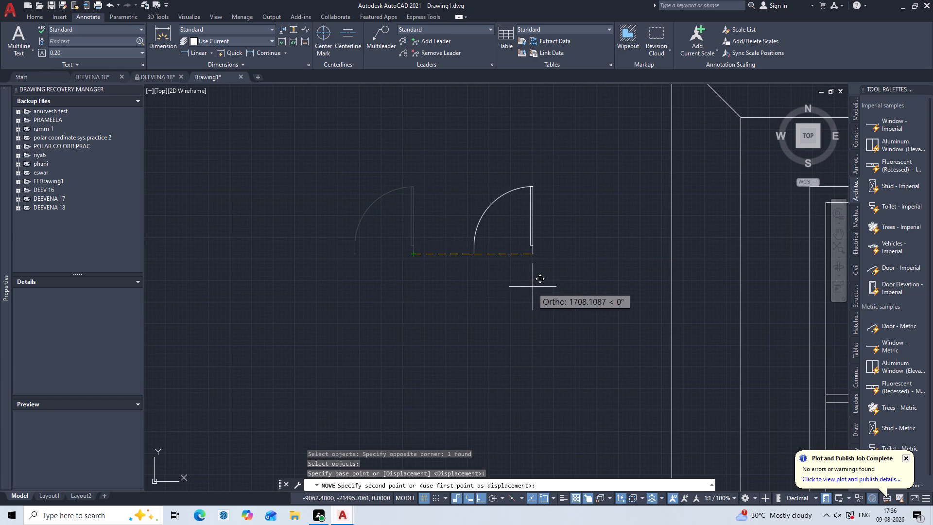
{"action": "scroll", "coordinate": [533, 287], "scroll_direction": "down", "scroll_amount": 2}
{"action": "middle_click_drag", "start_coordinate": [534, 289], "coordinate": [407, 244]}
{"action": "key", "text": "F6"}
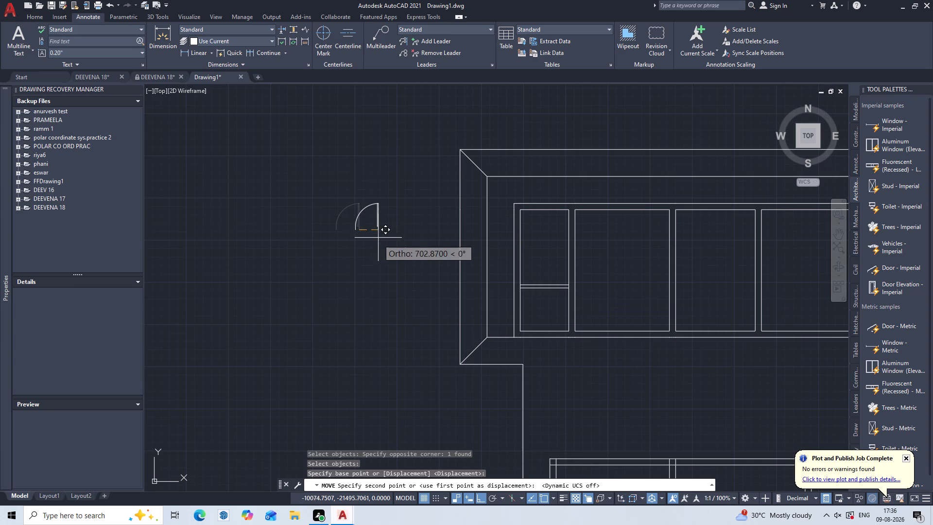
{"action": "key", "text": "F6"}
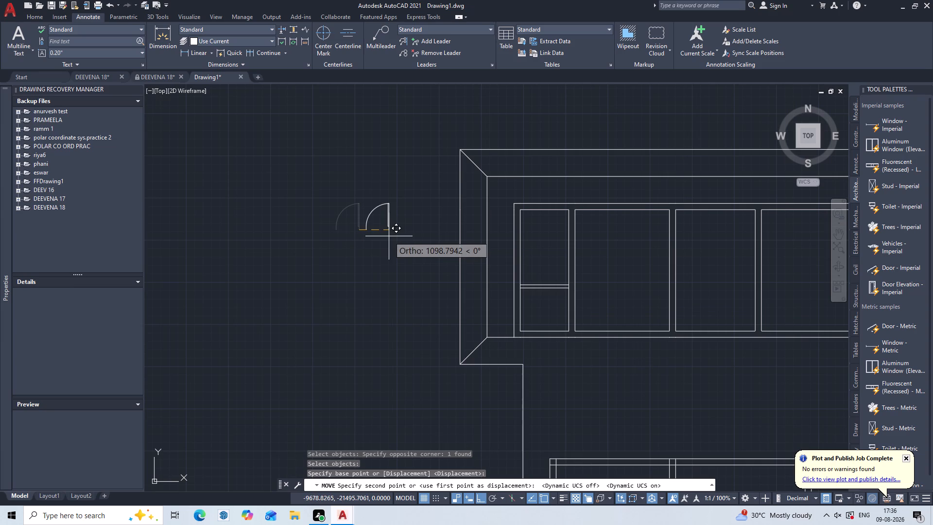
{"action": "key", "text": "F8"}
{"action": "middle_click_drag", "start_coordinate": [540, 291], "coordinate": [474, 267]}
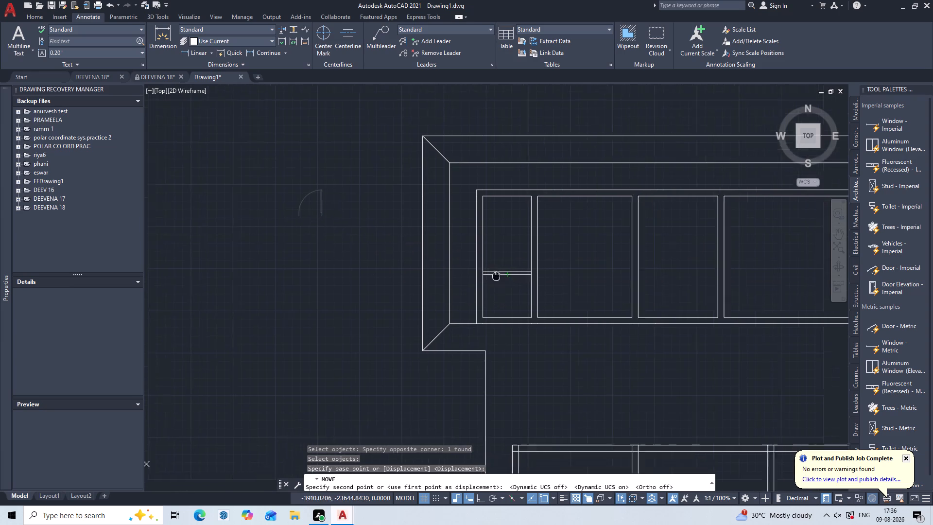
{"action": "middle_click_drag", "start_coordinate": [474, 267], "coordinate": [441, 249]}
{"action": "scroll", "coordinate": [479, 252], "scroll_direction": "up", "scroll_amount": 2}
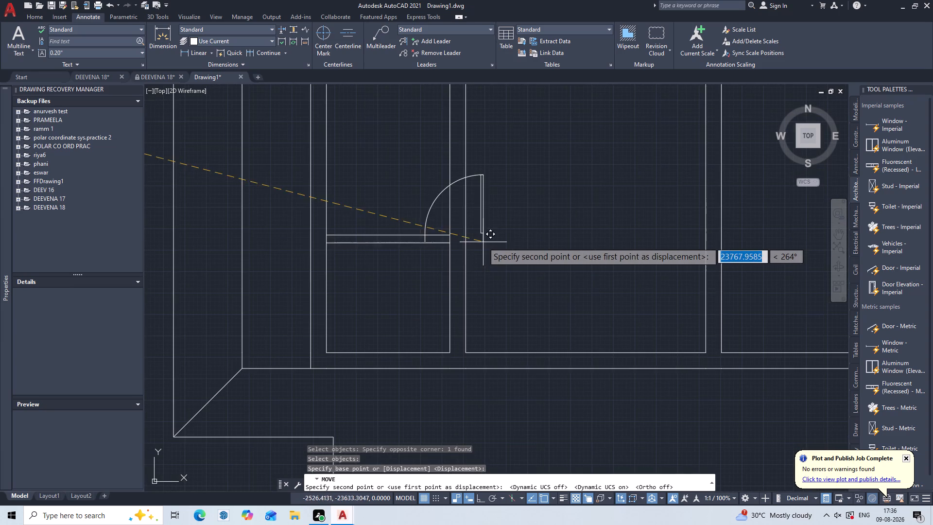
{"action": "scroll", "coordinate": [450, 243], "scroll_direction": "up", "scroll_amount": 2}
{"action": "left_click", "coordinate": [447, 248]}
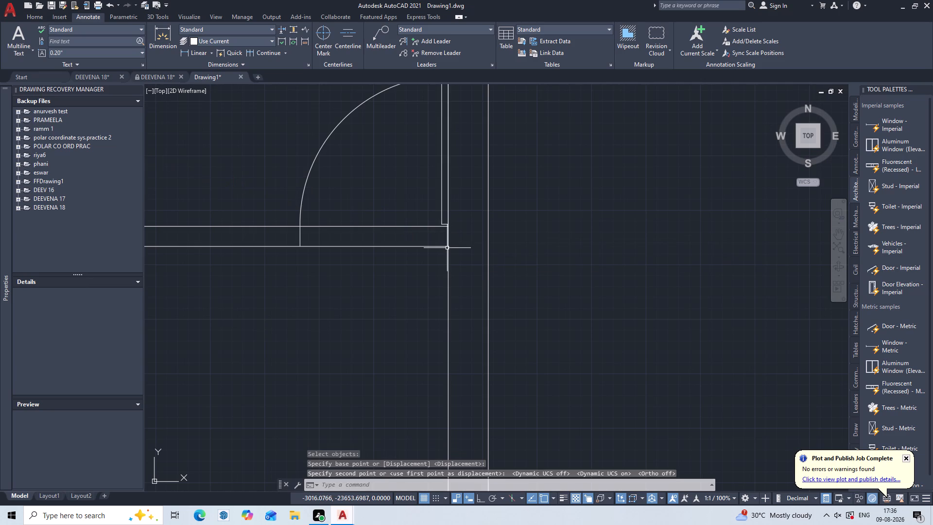
{"action": "key", "text": "Escape"}
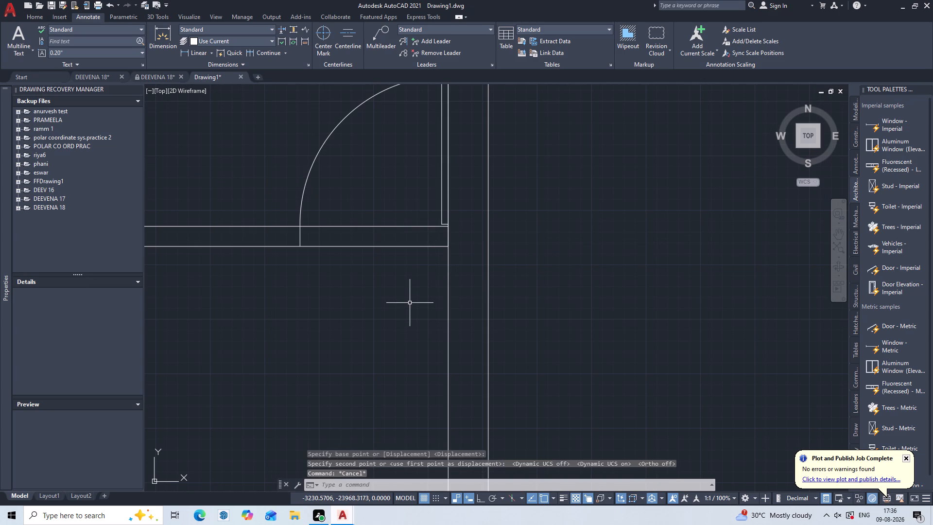
{"action": "key", "text": "Escape"}
{"action": "key", "text": "Escape"}
{"action": "key", "text": "Escape"}
{"action": "key", "text": "Escape"}
{"action": "key", "text": "Escape"}
{"action": "key", "text": "Escape"}
{"action": "key", "text": "Escape"}
{"action": "key", "text": "Escape"}
{"action": "key", "text": "Escape"}
{"action": "key", "text": "Escape"}
{"action": "key", "text": "Escape"}
Insert another Door - Imperial block in the empty space west of the upper plan.
{"action": "scroll", "coordinate": [415, 296], "scroll_direction": "down", "scroll_amount": 3}
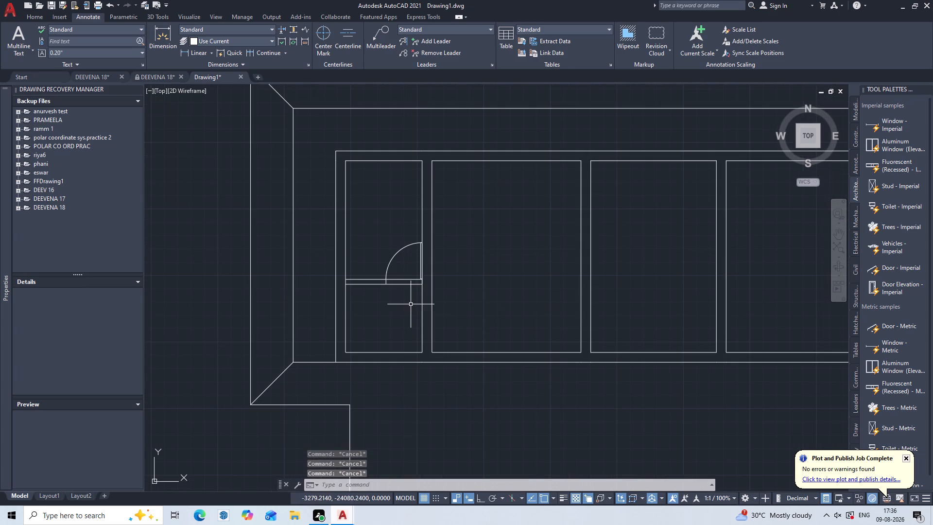
{"action": "middle_click_drag", "start_coordinate": [411, 305], "coordinate": [478, 236]}
{"action": "scroll", "coordinate": [279, 214], "scroll_direction": "down", "scroll_amount": 2}
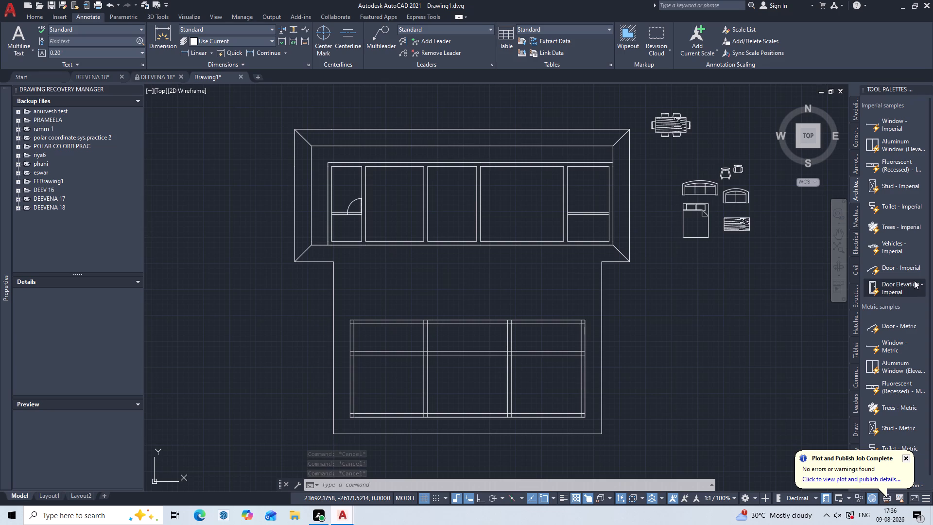
{"action": "left_click_drag", "start_coordinate": [908, 271], "coordinate": [716, 222]}
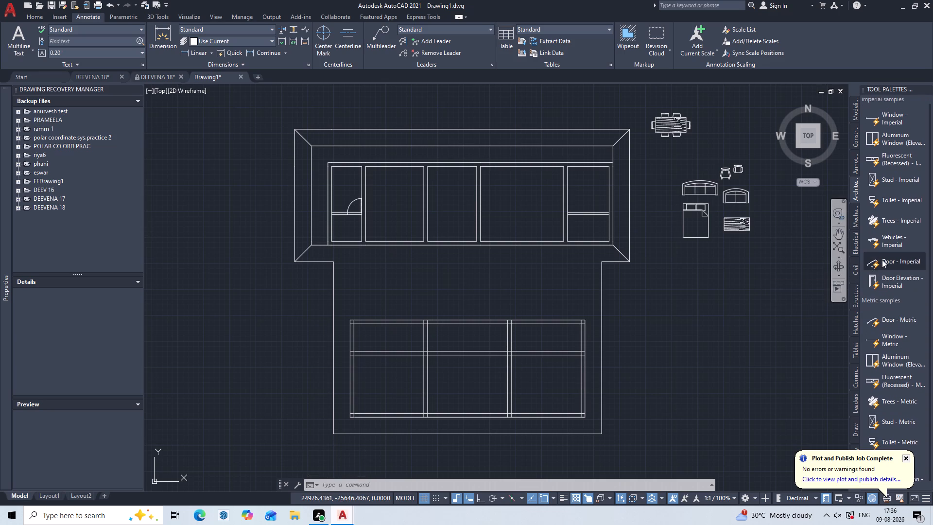
{"action": "left_click_drag", "start_coordinate": [882, 260], "coordinate": [230, 236]}
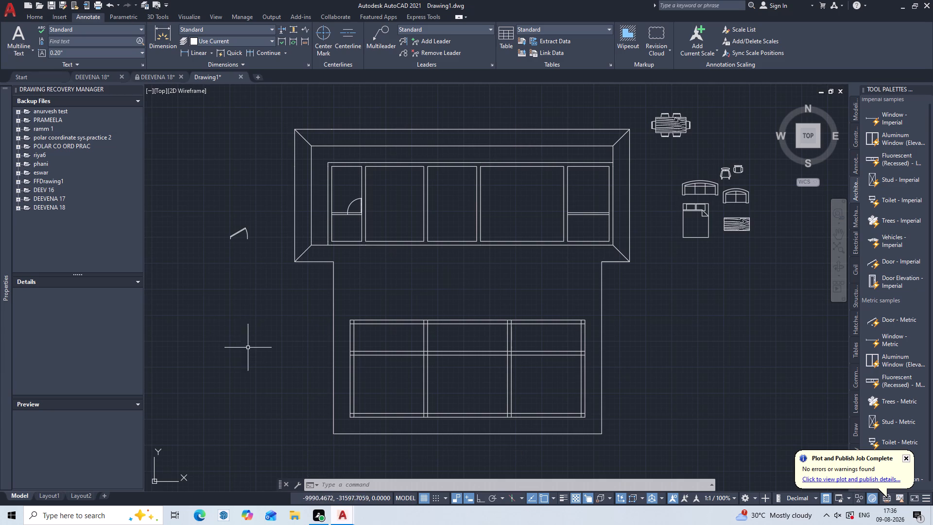
Set the new western door's opening angle to Open 90º.
{"action": "scroll", "coordinate": [221, 249], "scroll_direction": "up", "scroll_amount": 2}
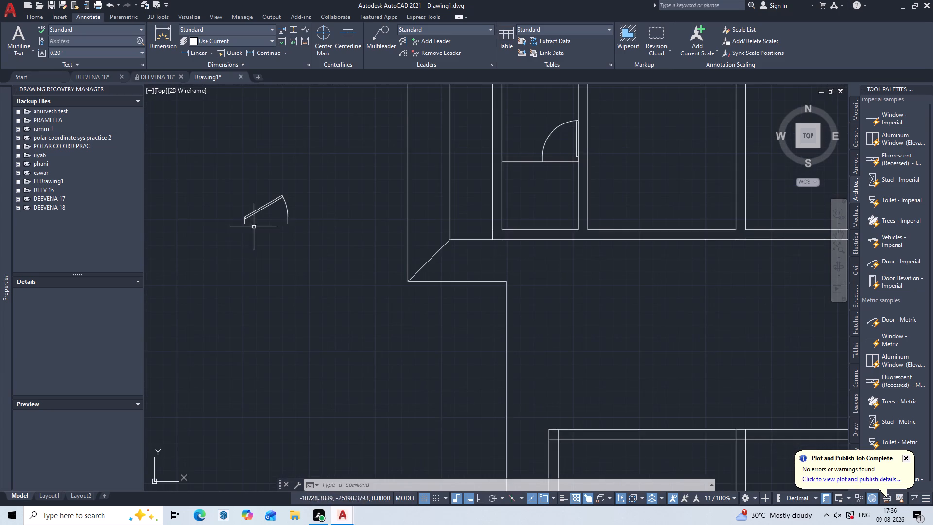
{"action": "scroll", "coordinate": [268, 215], "scroll_direction": "up", "scroll_amount": 1}
{"action": "middle_click_drag", "start_coordinate": [260, 224], "coordinate": [239, 295]}
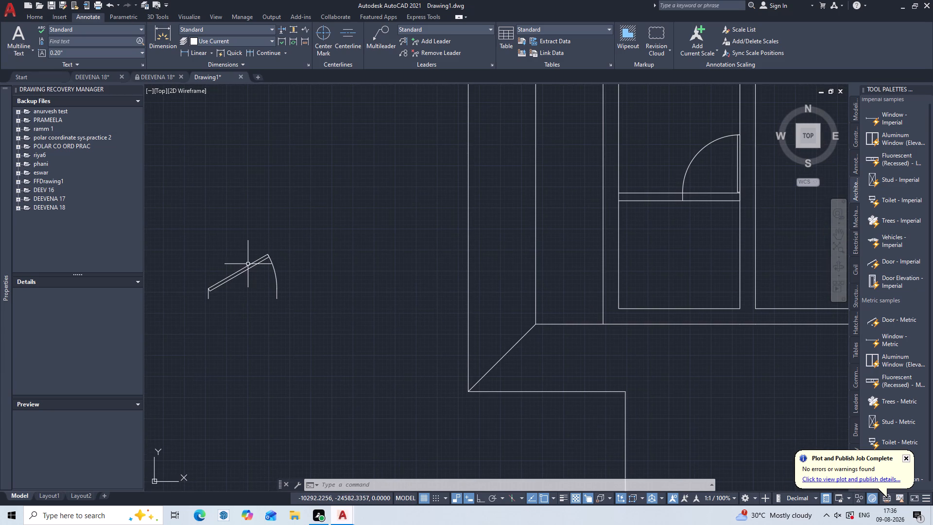
{"action": "left_click", "coordinate": [242, 268]}
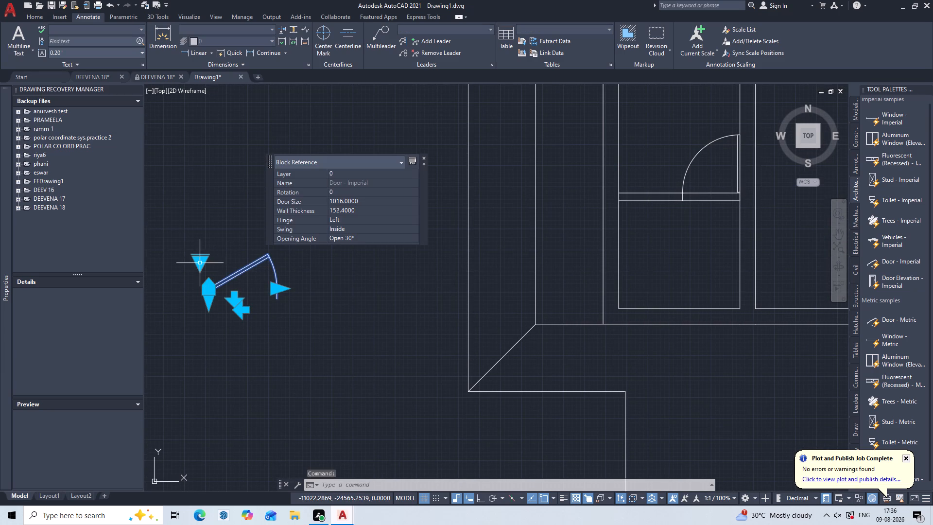
{"action": "left_click", "coordinate": [194, 261]}
{"action": "left_click", "coordinate": [228, 299]}
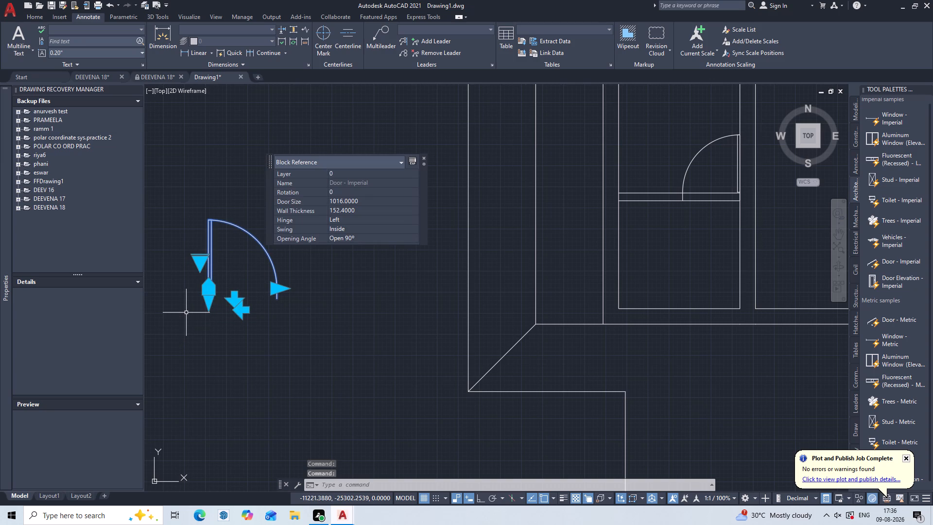
{"action": "key", "text": "Escape"}
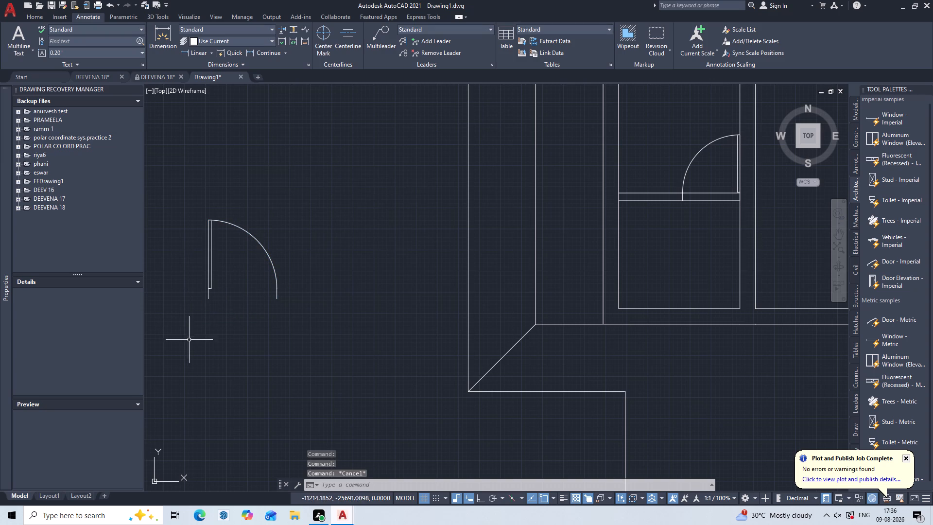
Scale the new left-hinged door by reference from its hinge-side base endpoint to a width of 850 mm.
{"action": "type", "text": "SC"}
{"action": "key", "text": "Return"}
{"action": "left_click", "coordinate": [236, 225]}
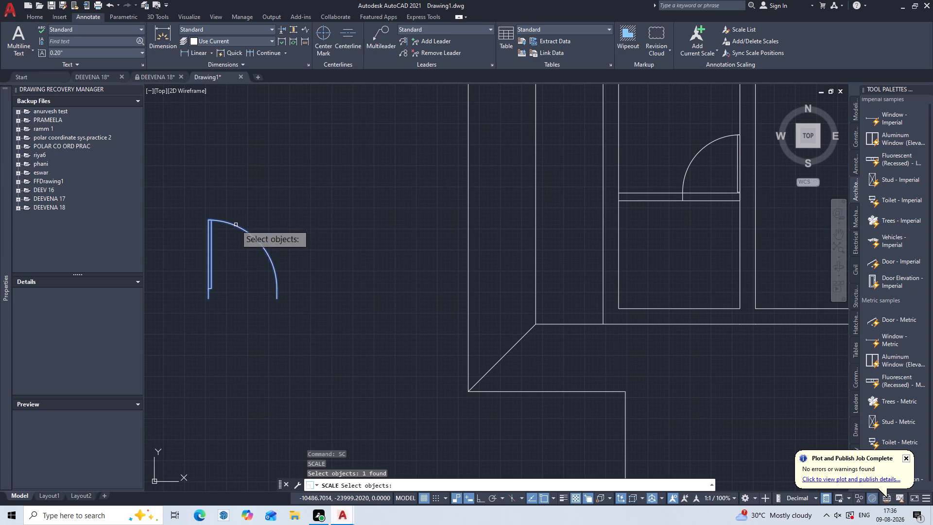
{"action": "key", "text": "Return"}
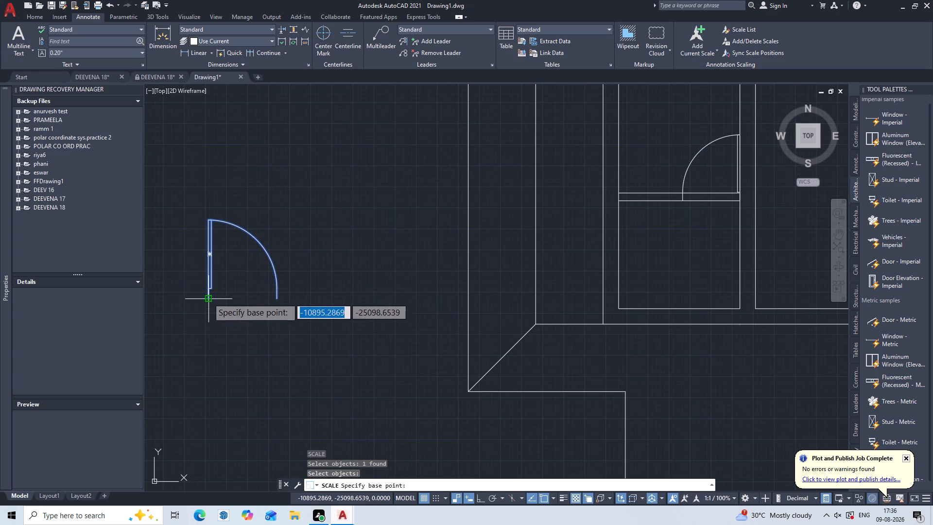
{"action": "left_click", "coordinate": [208, 298]}
{"action": "key", "text": "r"}
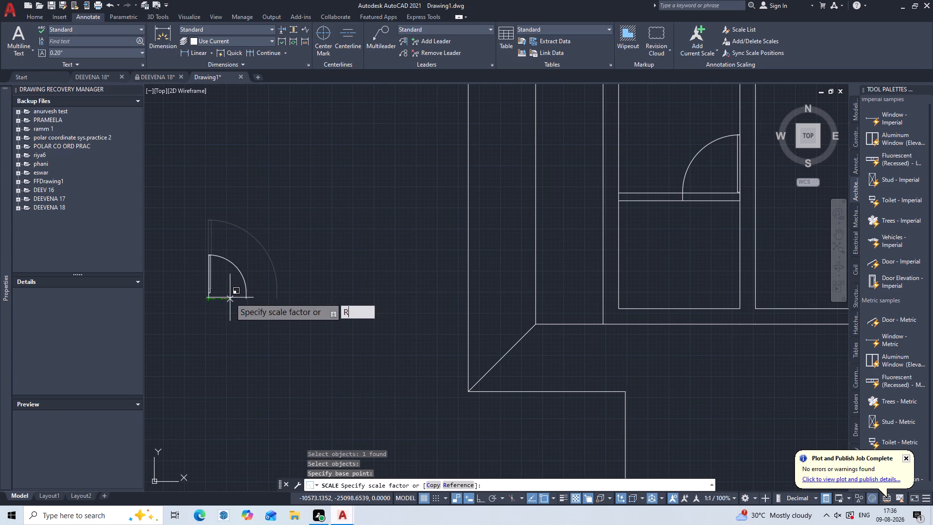
{"action": "key", "text": "Return"}
{"action": "left_click", "coordinate": [209, 300]}
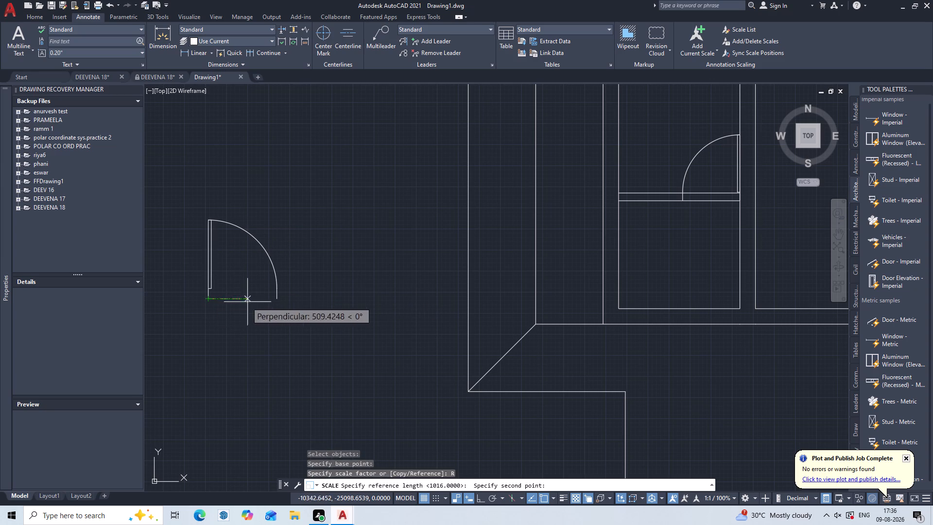
{"action": "left_click", "coordinate": [275, 299]}
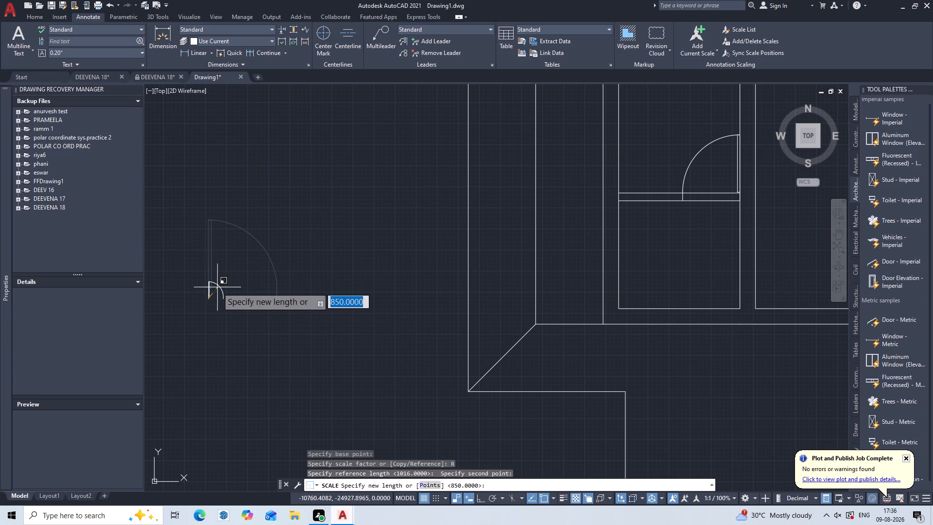
{"action": "type", "text": "85"}
{"action": "key", "text": "0"}
{"action": "key", "text": "Return"}
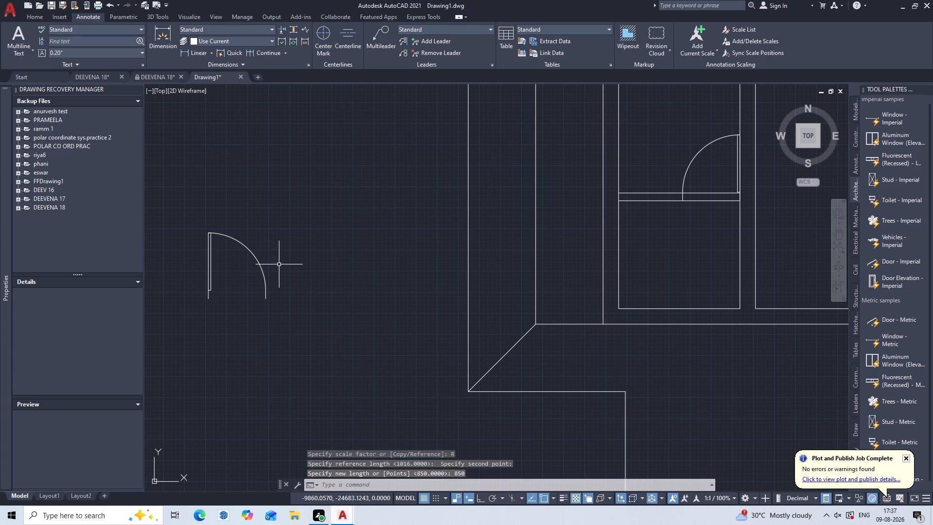
Copy the 850 mm left-hinged door by its hinge-side base endpoint onto the west end of the partition between the small eastern rooms.
{"action": "scroll", "coordinate": [288, 248], "scroll_direction": "down", "scroll_amount": 1}
{"action": "right_click", "coordinate": [286, 254]}
{"action": "scroll", "coordinate": [285, 256], "scroll_direction": "down", "scroll_amount": 1}
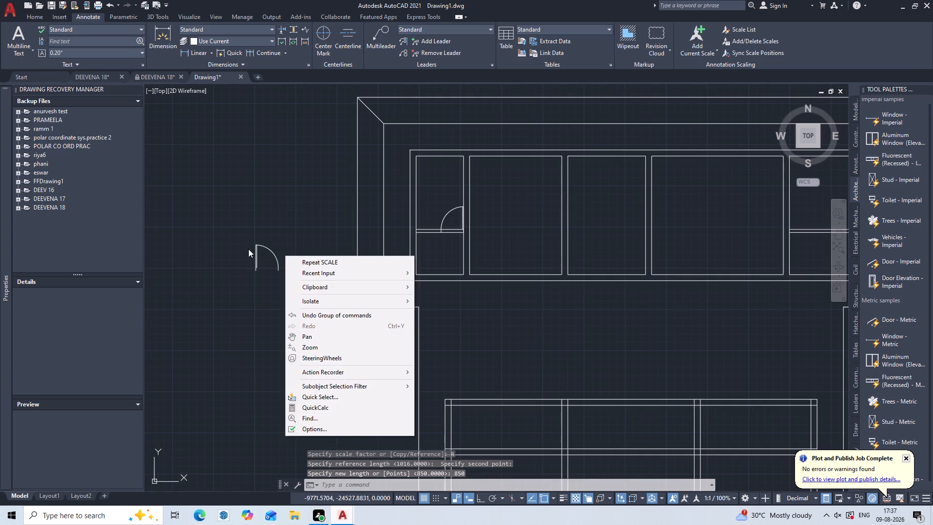
{"action": "key", "text": "Escape"}
{"action": "key", "text": "c"}
{"action": "key", "text": "o"}
{"action": "key", "text": "p"}
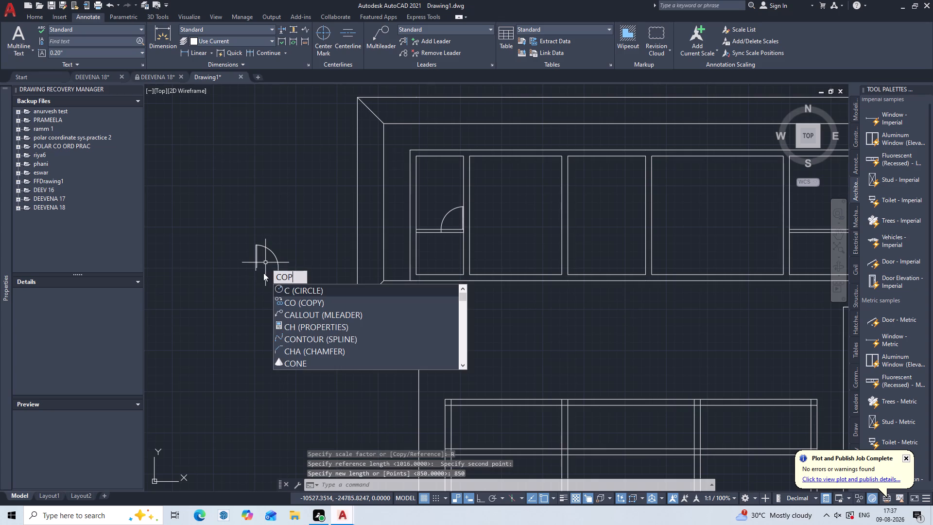
{"action": "key", "text": "Return"}
{"action": "left_click", "coordinate": [255, 265]}
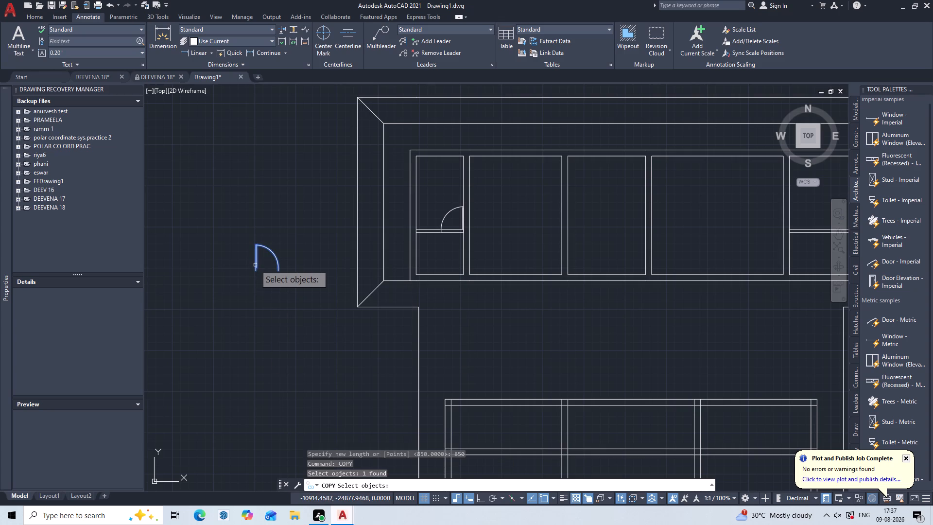
{"action": "key", "text": "Return"}
{"action": "scroll", "coordinate": [265, 244], "scroll_direction": "up", "scroll_amount": 3}
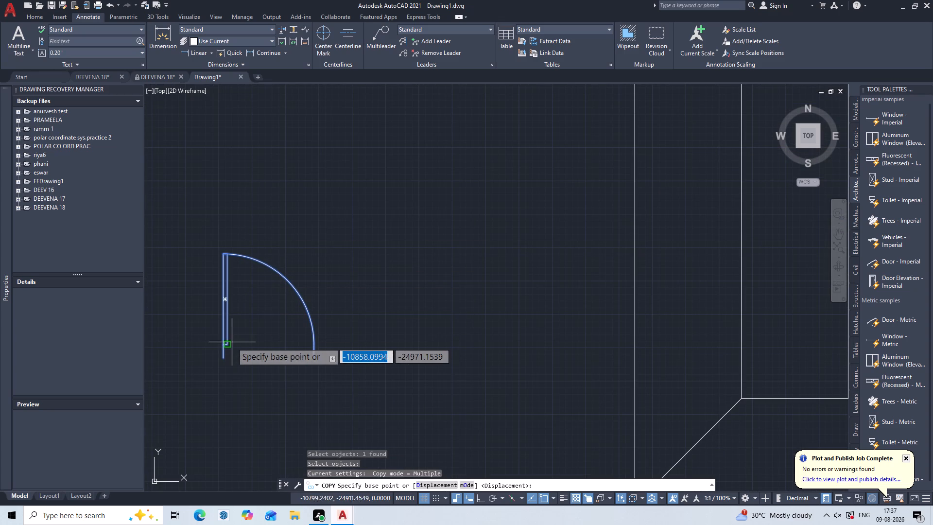
{"action": "left_click", "coordinate": [225, 359]}
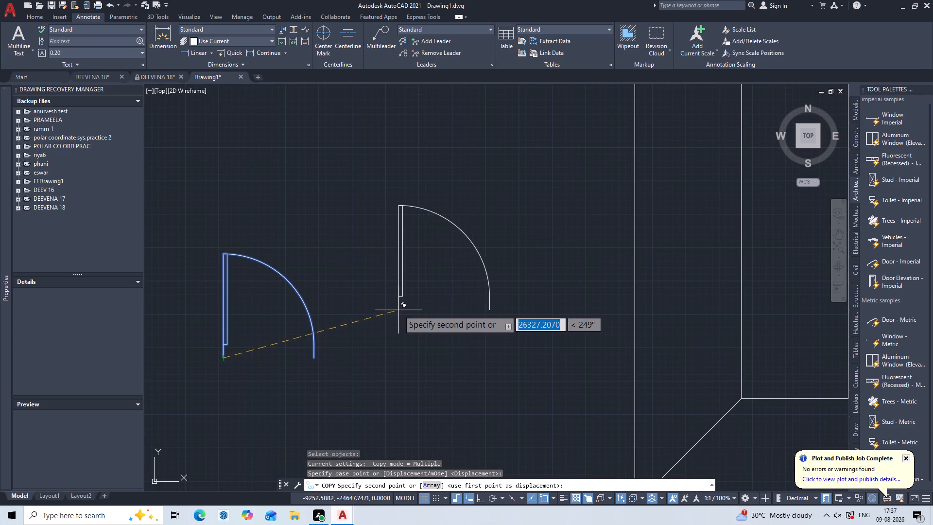
{"action": "scroll", "coordinate": [399, 310], "scroll_direction": "down", "scroll_amount": 2}
{"action": "middle_click_drag", "start_coordinate": [400, 311], "coordinate": [220, 263]}
{"action": "scroll", "coordinate": [481, 258], "scroll_direction": "down", "scroll_amount": 2}
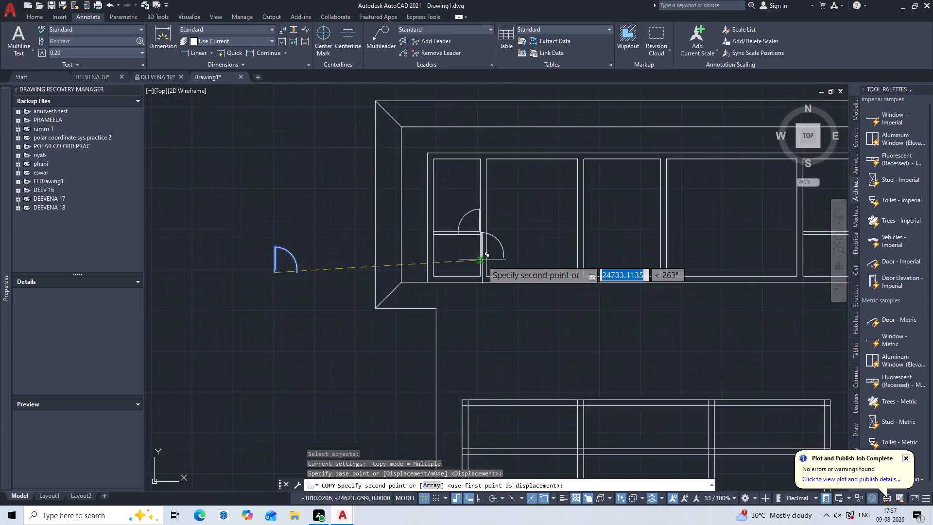
{"action": "middle_click_drag", "start_coordinate": [482, 261], "coordinate": [275, 285]}
{"action": "scroll", "coordinate": [495, 274], "scroll_direction": "up", "scroll_amount": 2}
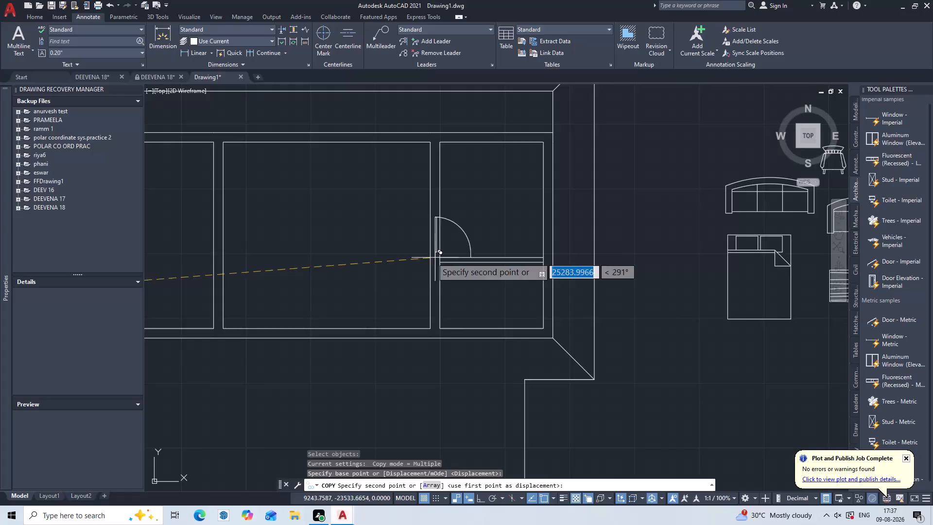
{"action": "scroll", "coordinate": [424, 248], "scroll_direction": "up", "scroll_amount": 3}
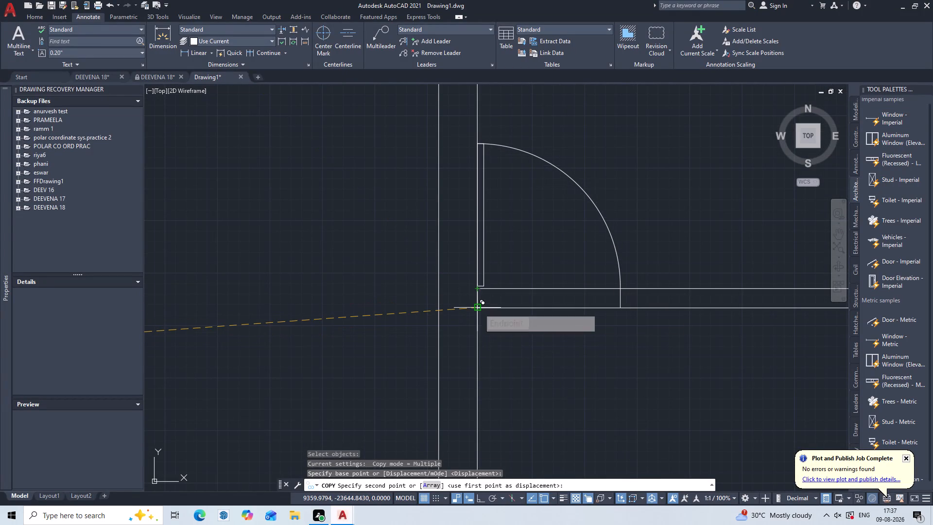
{"action": "left_click", "coordinate": [479, 309]}
Place a second copy of the door in the open middle of the large room west of the small eastern rooms.
{"action": "scroll", "coordinate": [510, 354], "scroll_direction": "down", "scroll_amount": 3}
{"action": "middle_click_drag", "start_coordinate": [510, 354], "coordinate": [484, 273]}
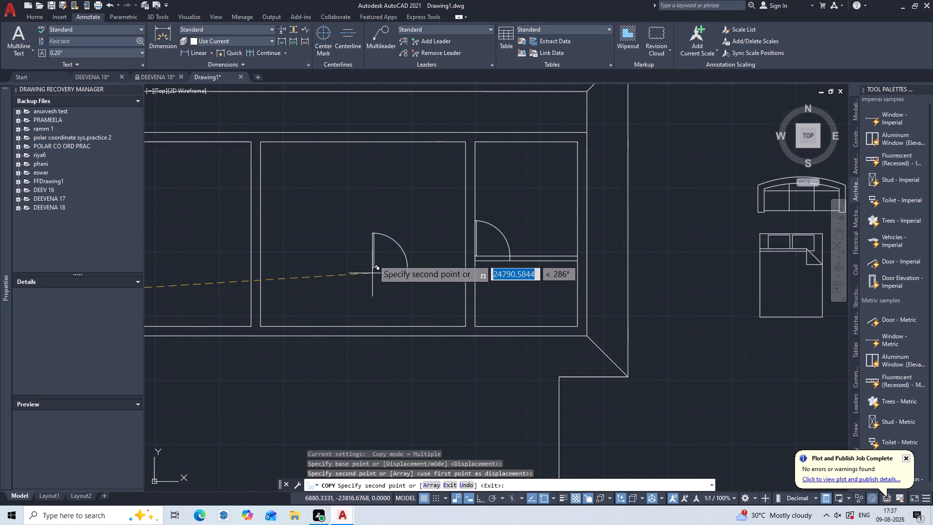
{"action": "left_click", "coordinate": [373, 257]}
{"action": "key", "text": "Escape"}
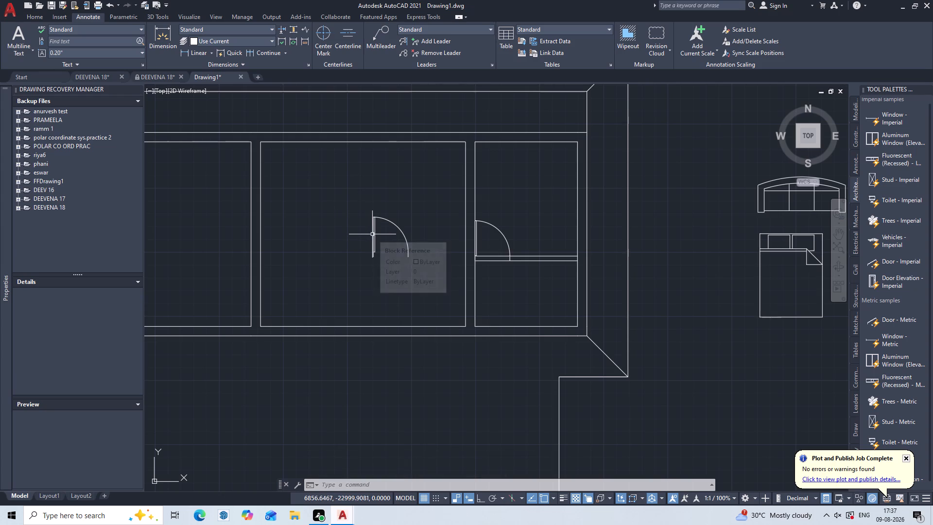
Flip the door copy in the large room to Hinge Right and Swing Outside.
{"action": "scroll", "coordinate": [374, 235], "scroll_direction": "up", "scroll_amount": 1}
{"action": "left_click", "coordinate": [374, 235]}
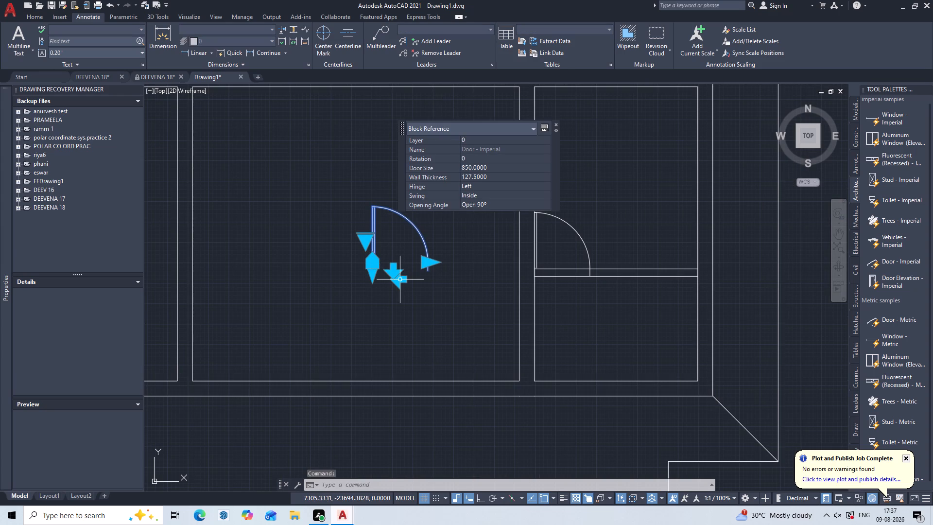
{"action": "left_click", "coordinate": [398, 283]}
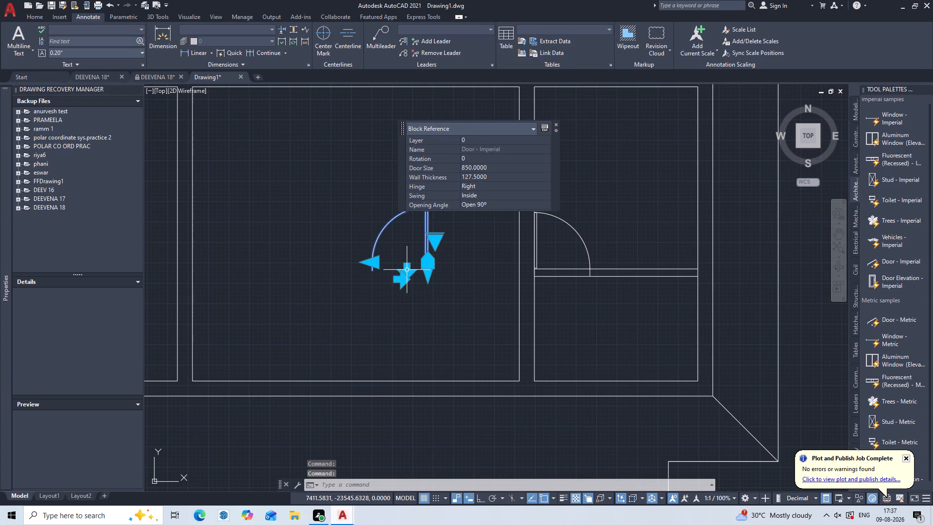
{"action": "left_click", "coordinate": [410, 269]}
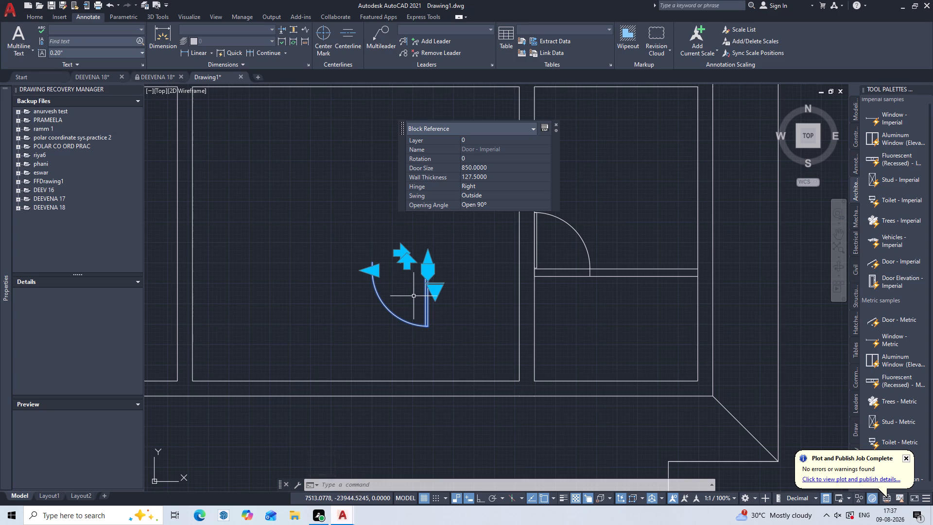
Rotate the flipped door 90° about its hinge-side base endpoint with Ortho on.
{"action": "key", "text": "r"}
{"action": "key", "text": "o"}
{"action": "key", "text": "Return"}
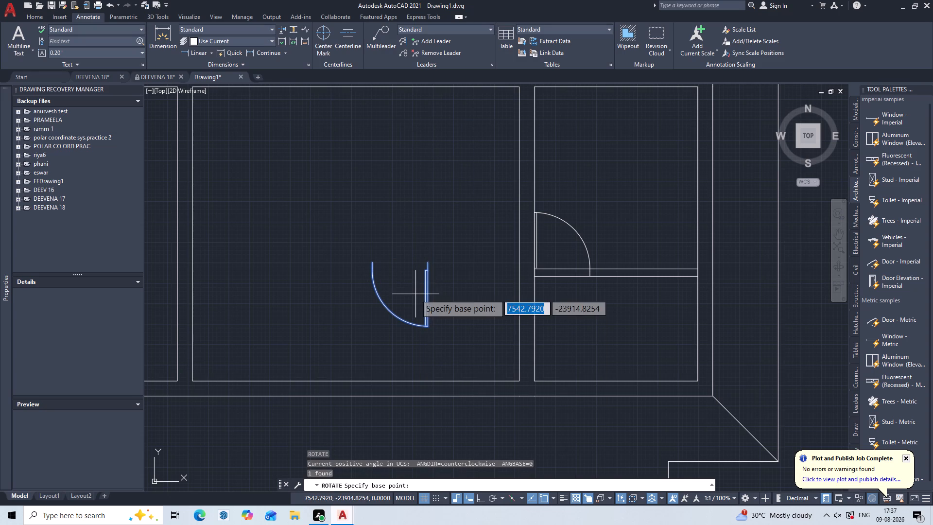
{"action": "left_click", "coordinate": [428, 262]}
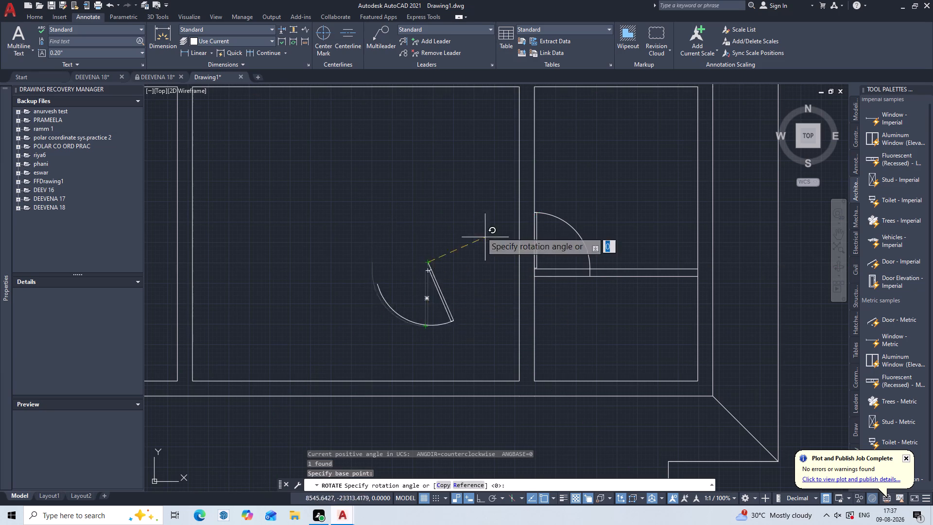
{"action": "key", "text": "F8"}
{"action": "left_click", "coordinate": [442, 150]}
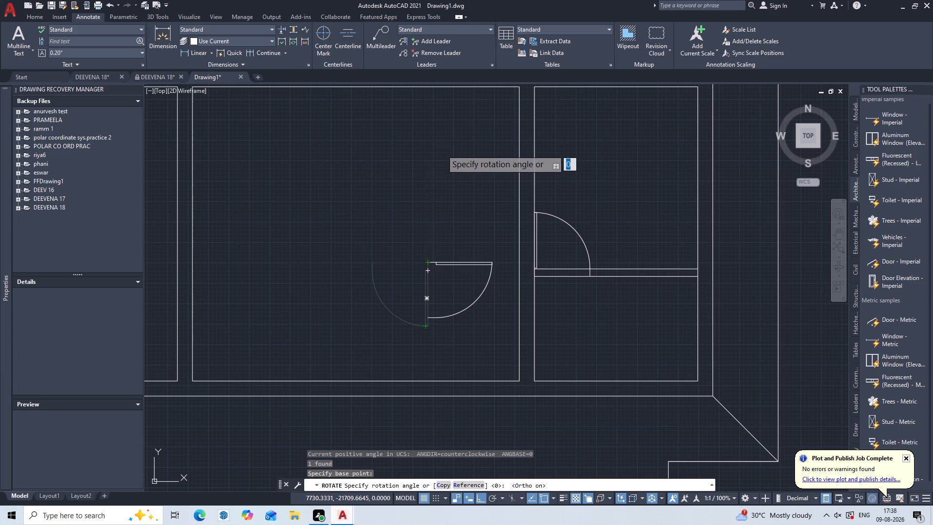
{"action": "left_click", "coordinate": [452, 136]}
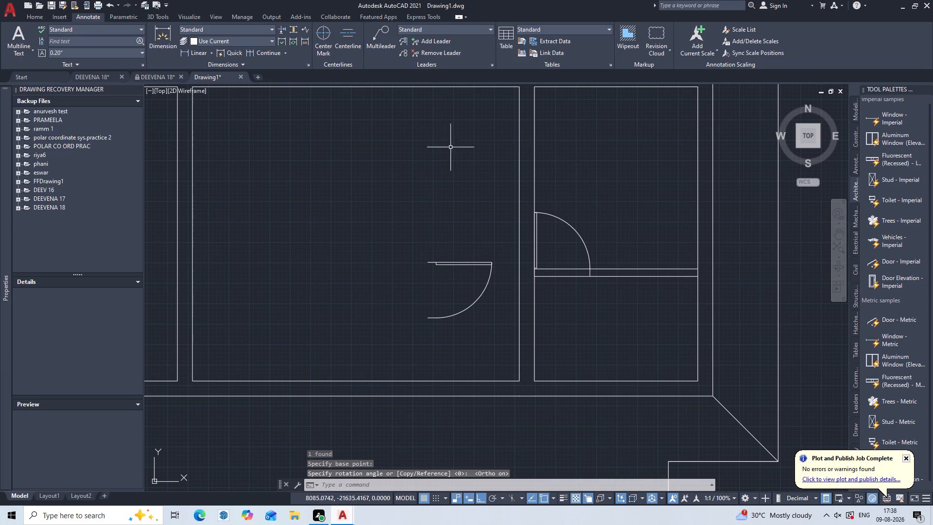
Flip the rotated door's hinge to Left.
{"action": "left_click", "coordinate": [451, 262]}
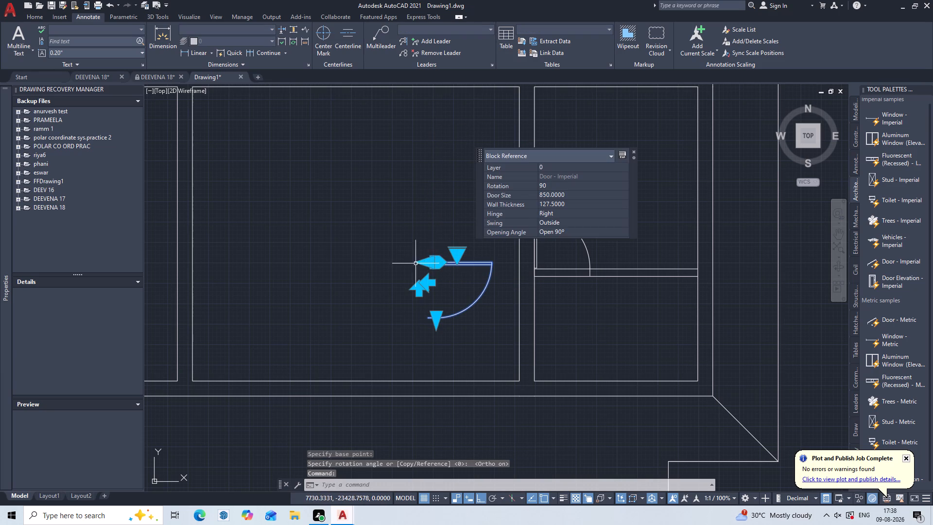
{"action": "left_click", "coordinate": [419, 286]}
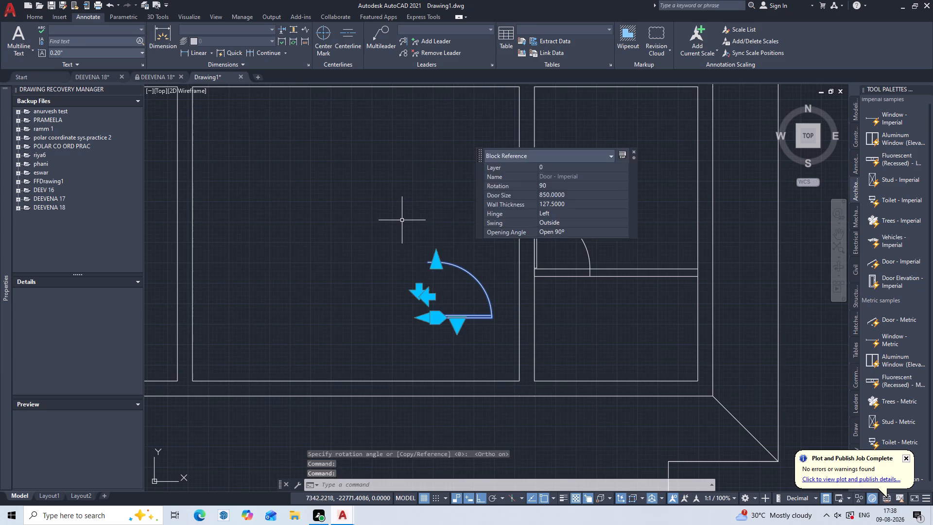
{"action": "key", "text": "Escape"}
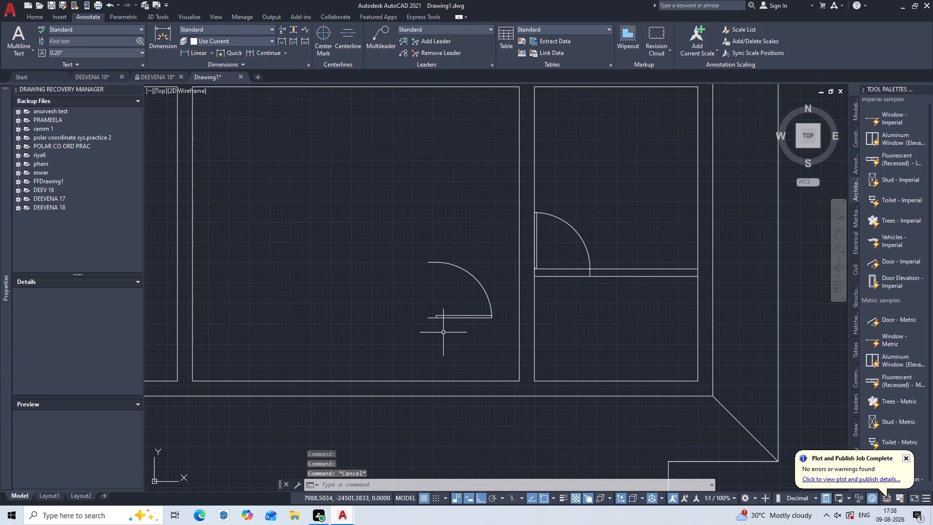
Scale the rotated door by reference from its hinge-side base endpoint, across its opening, to a width of 850 mm.
{"action": "left_click_drag", "start_coordinate": [481, 255], "coordinate": [485, 238]}
{"action": "left_click_drag", "start_coordinate": [480, 245], "coordinate": [474, 253]}
{"action": "left_click", "coordinate": [479, 262]}
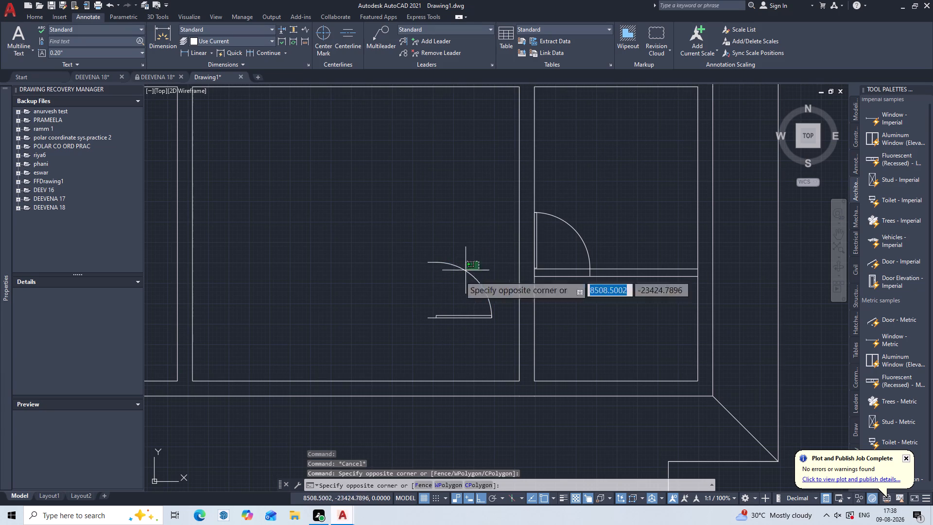
{"action": "left_click", "coordinate": [417, 312]}
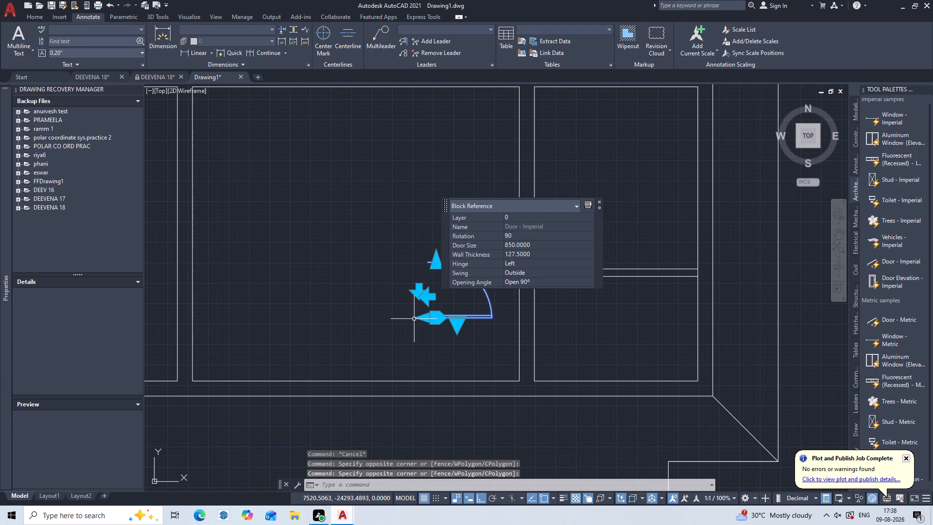
{"action": "type", "text": "SC"}
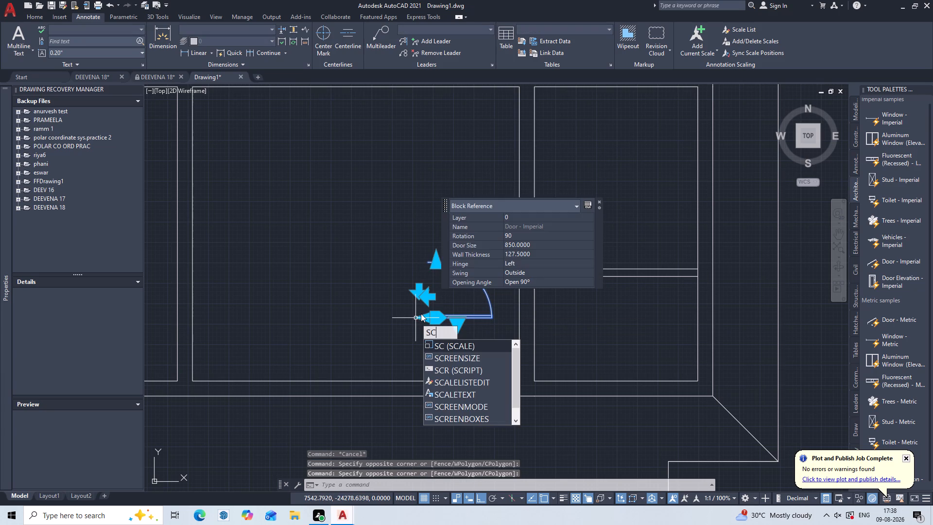
{"action": "key", "text": "Return"}
{"action": "left_click", "coordinate": [430, 319]}
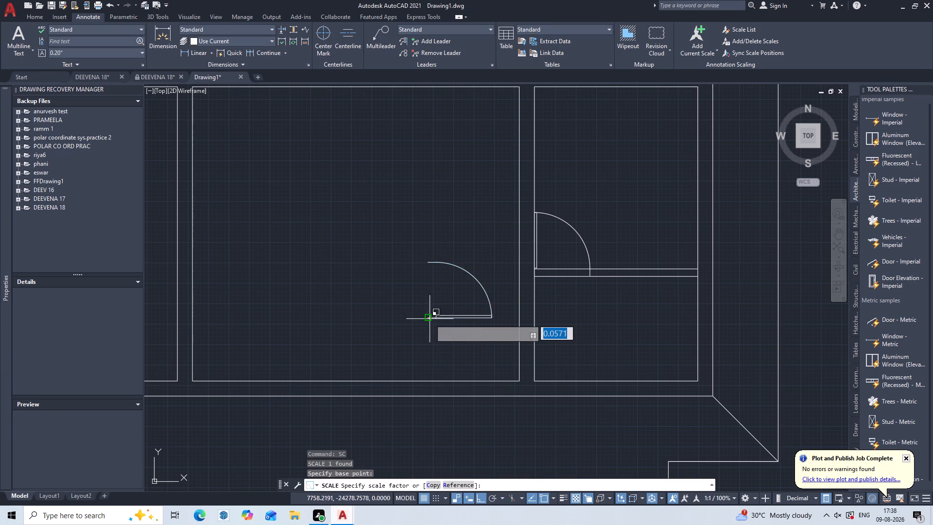
{"action": "key", "text": "r"}
{"action": "key", "text": "Return"}
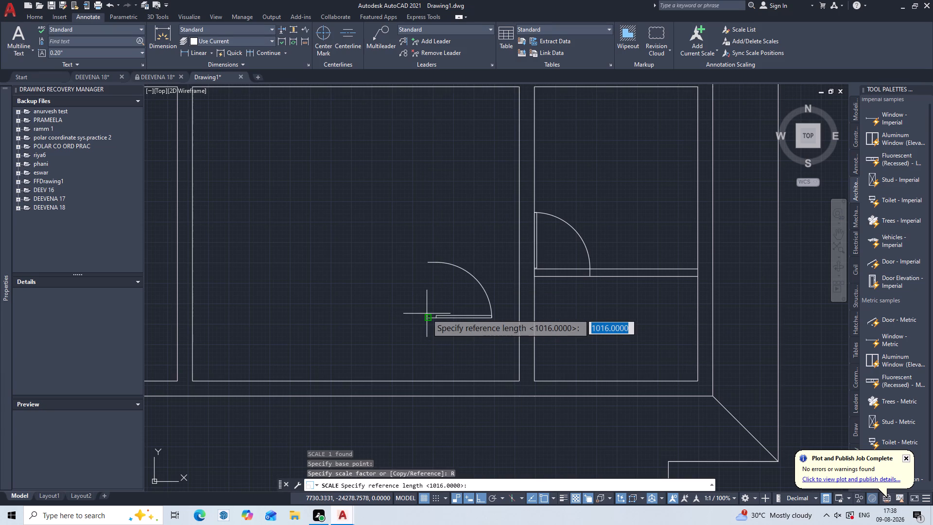
{"action": "left_click_drag", "start_coordinate": [427, 316], "coordinate": [432, 305]}
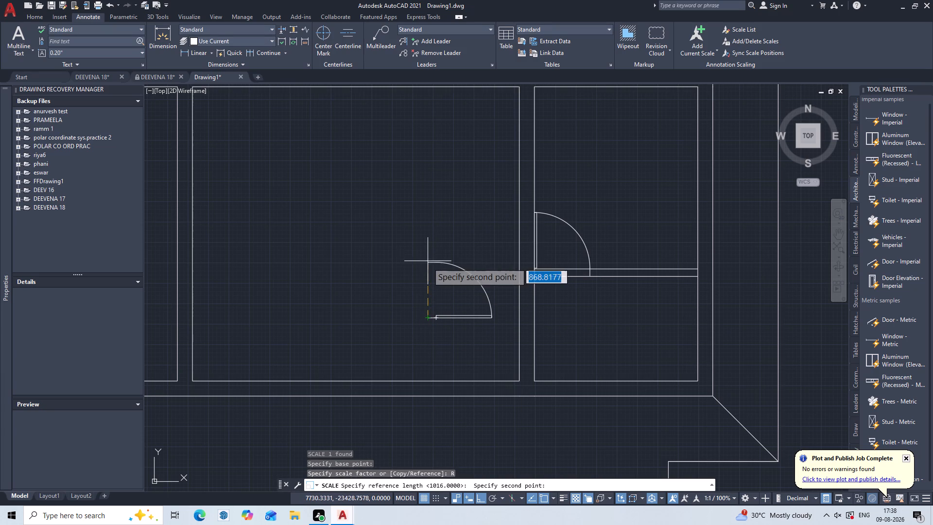
{"action": "left_click", "coordinate": [428, 265]}
{"action": "type", "text": "850"}
{"action": "key", "text": "Return"}
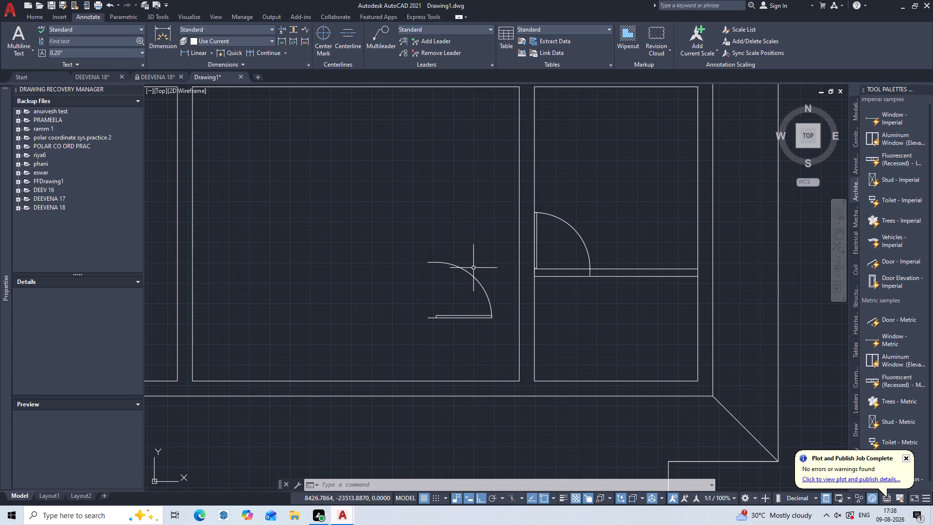
Move the rotated door by its hinge-side base endpoint, with Ortho off, to the large room's inner southeast corner, opening into the southern small eastern room.
{"action": "key", "text": "m"}
{"action": "key", "text": "Return"}
{"action": "left_click", "coordinate": [489, 258]}
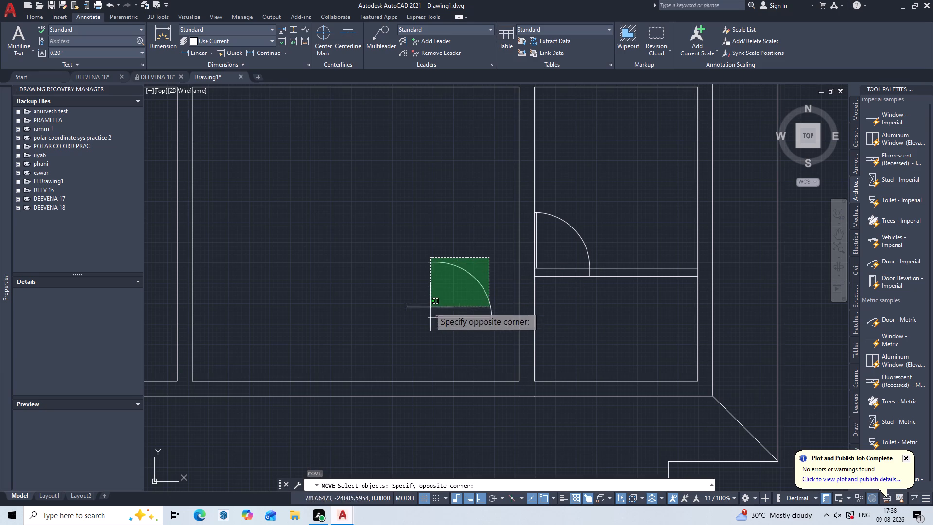
{"action": "left_click", "coordinate": [410, 328]}
{"action": "key", "text": "Return"}
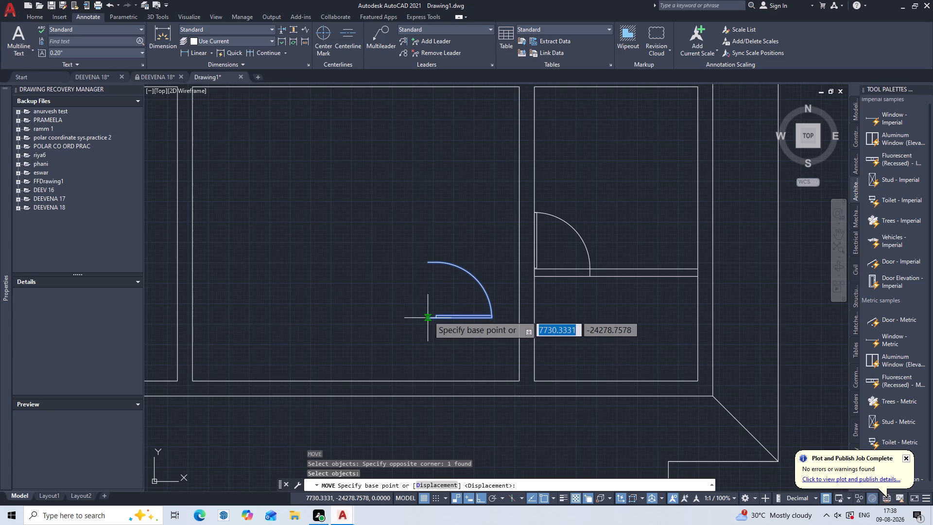
{"action": "left_click", "coordinate": [430, 319]}
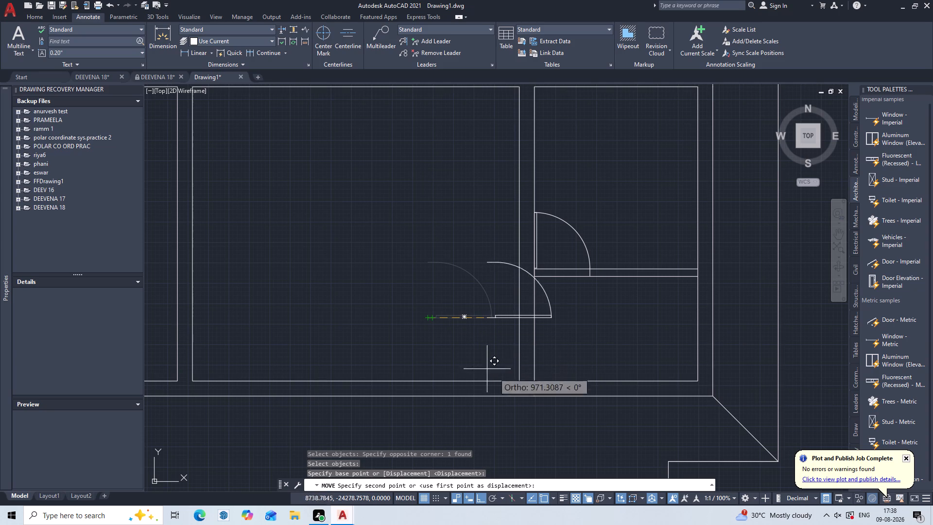
{"action": "key", "text": "F8"}
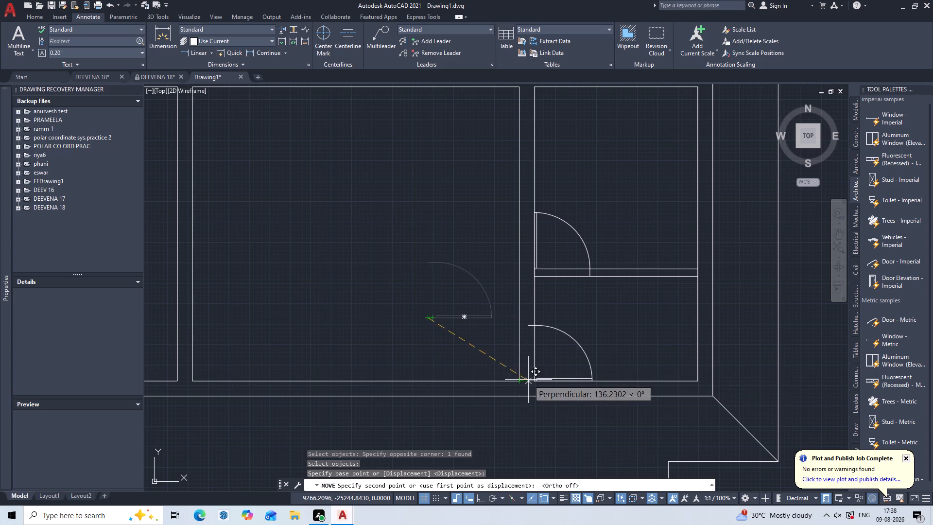
{"action": "scroll", "coordinate": [536, 360], "scroll_direction": "up", "scroll_amount": 2}
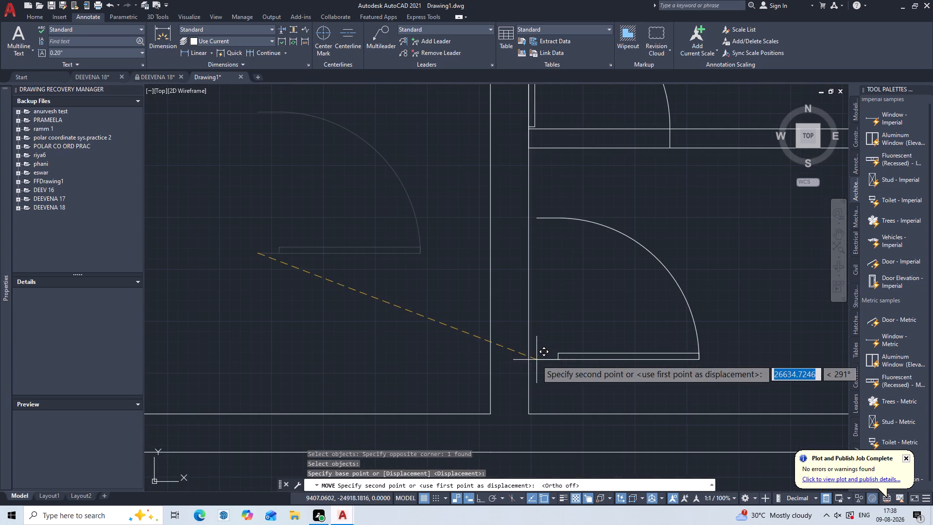
{"action": "middle_click_drag", "start_coordinate": [536, 360], "coordinate": [515, 297]}
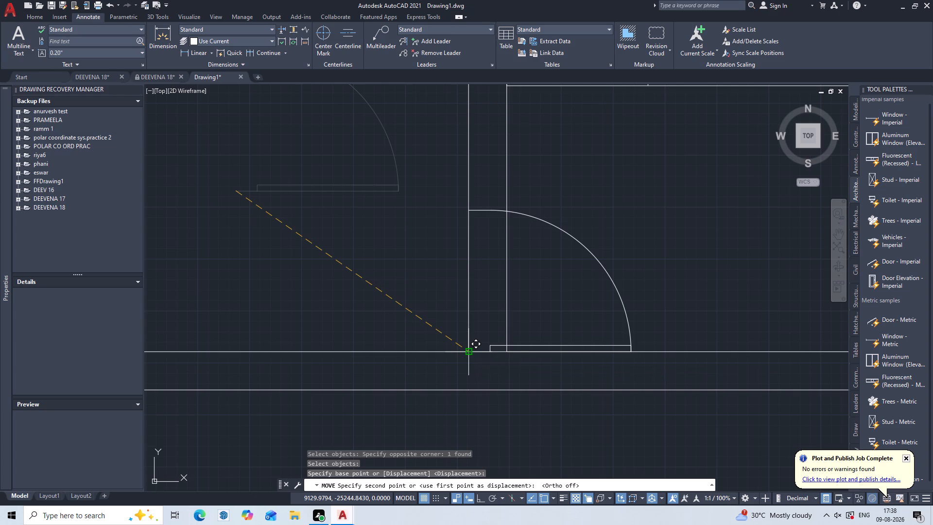
{"action": "left_click", "coordinate": [467, 351]}
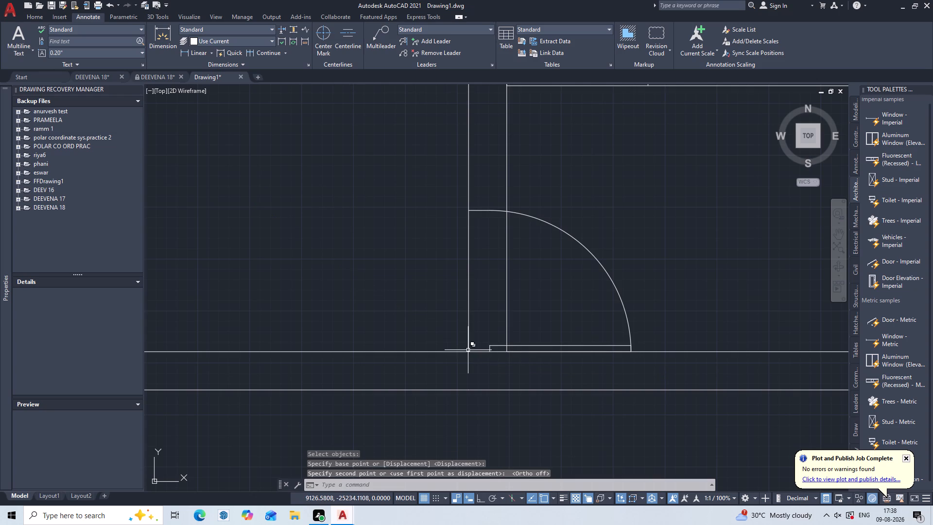
{"action": "key", "text": "Escape"}
{"action": "key", "text": "Escape"}
{"action": "key", "text": "Escape"}
{"action": "key", "text": "Escape"}
{"action": "key", "text": "Escape"}
{"action": "key", "text": "Escape"}
{"action": "key", "text": "Escape"}
{"action": "key", "text": "Escape"}
{"action": "key", "text": "Escape"}
{"action": "key", "text": "Escape"}
{"action": "key", "text": "Escape"}
{"action": "key", "text": "Escape"}
{"action": "key", "text": "Escape"}
{"action": "key", "text": "Escape"}
{"action": "scroll", "coordinate": [529, 329], "scroll_direction": "down", "scroll_amount": 2}
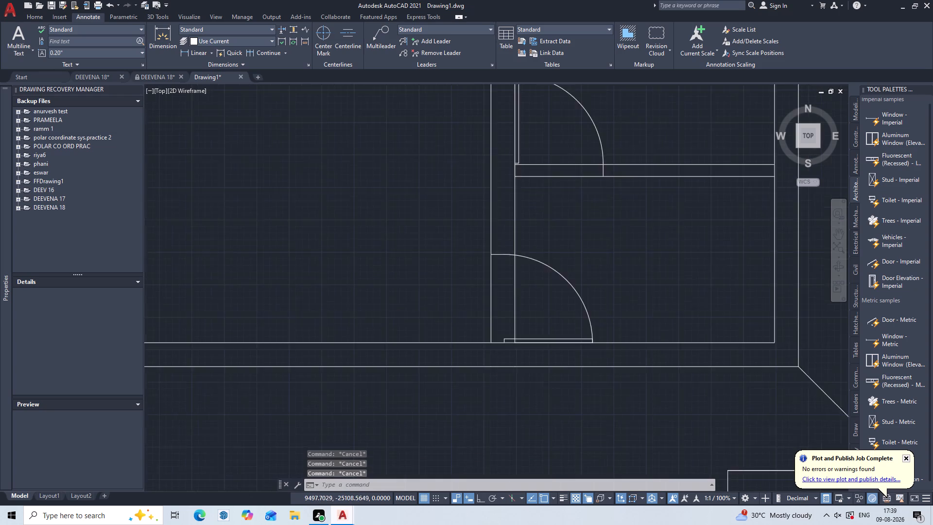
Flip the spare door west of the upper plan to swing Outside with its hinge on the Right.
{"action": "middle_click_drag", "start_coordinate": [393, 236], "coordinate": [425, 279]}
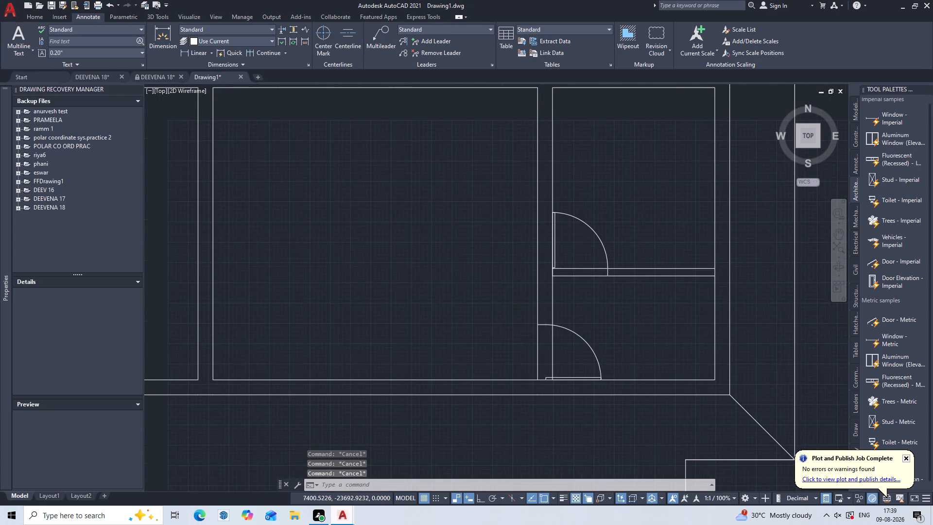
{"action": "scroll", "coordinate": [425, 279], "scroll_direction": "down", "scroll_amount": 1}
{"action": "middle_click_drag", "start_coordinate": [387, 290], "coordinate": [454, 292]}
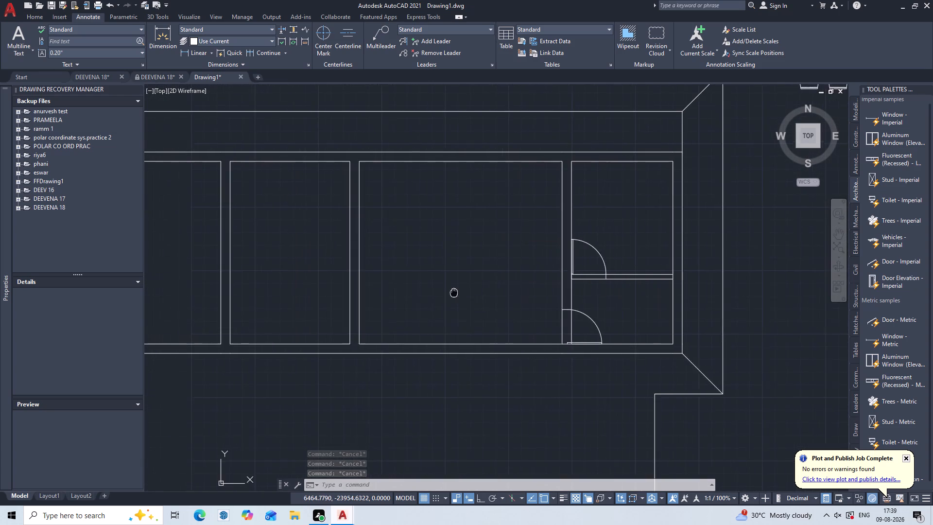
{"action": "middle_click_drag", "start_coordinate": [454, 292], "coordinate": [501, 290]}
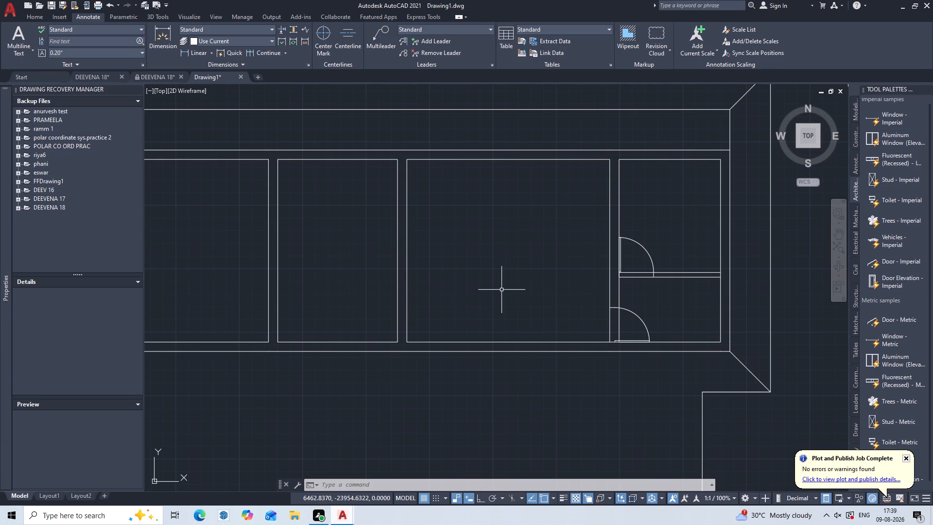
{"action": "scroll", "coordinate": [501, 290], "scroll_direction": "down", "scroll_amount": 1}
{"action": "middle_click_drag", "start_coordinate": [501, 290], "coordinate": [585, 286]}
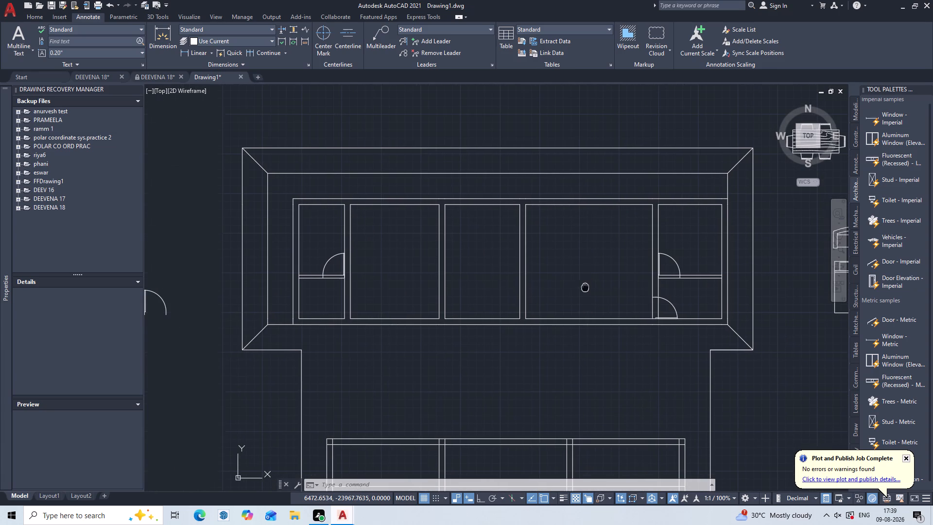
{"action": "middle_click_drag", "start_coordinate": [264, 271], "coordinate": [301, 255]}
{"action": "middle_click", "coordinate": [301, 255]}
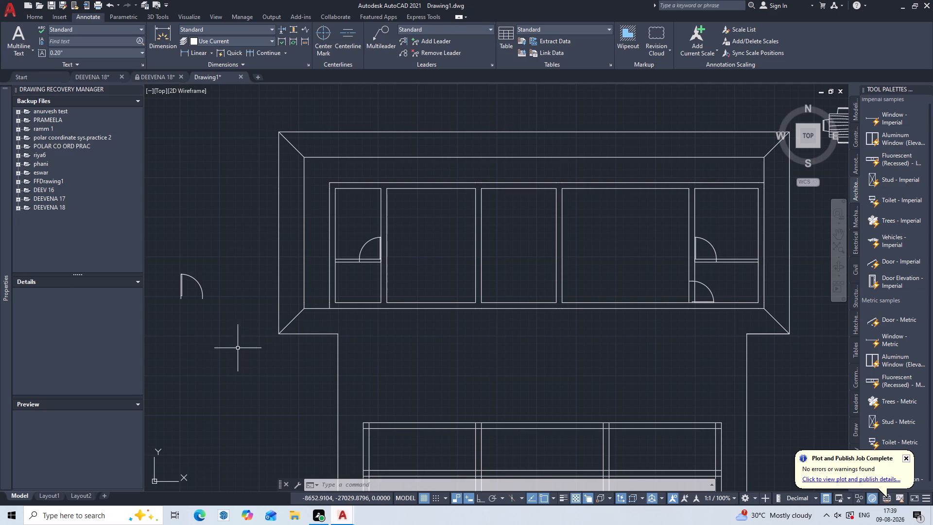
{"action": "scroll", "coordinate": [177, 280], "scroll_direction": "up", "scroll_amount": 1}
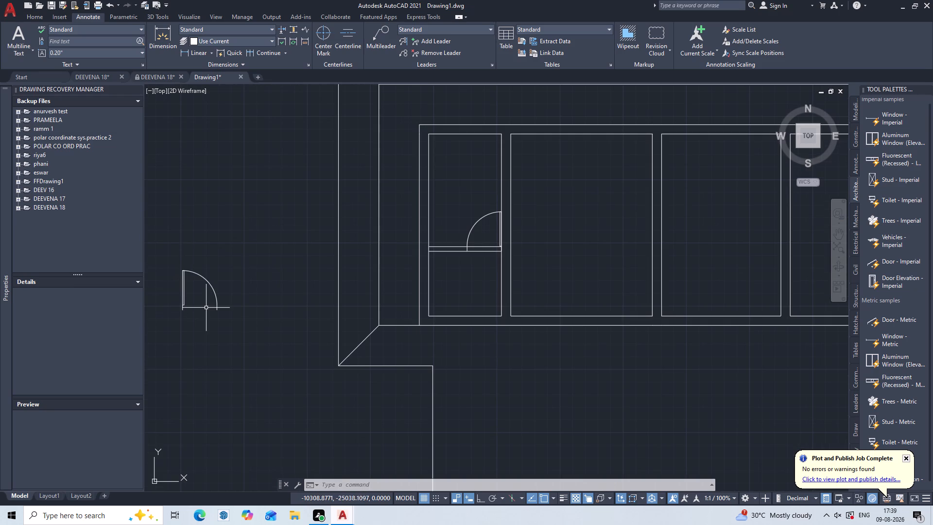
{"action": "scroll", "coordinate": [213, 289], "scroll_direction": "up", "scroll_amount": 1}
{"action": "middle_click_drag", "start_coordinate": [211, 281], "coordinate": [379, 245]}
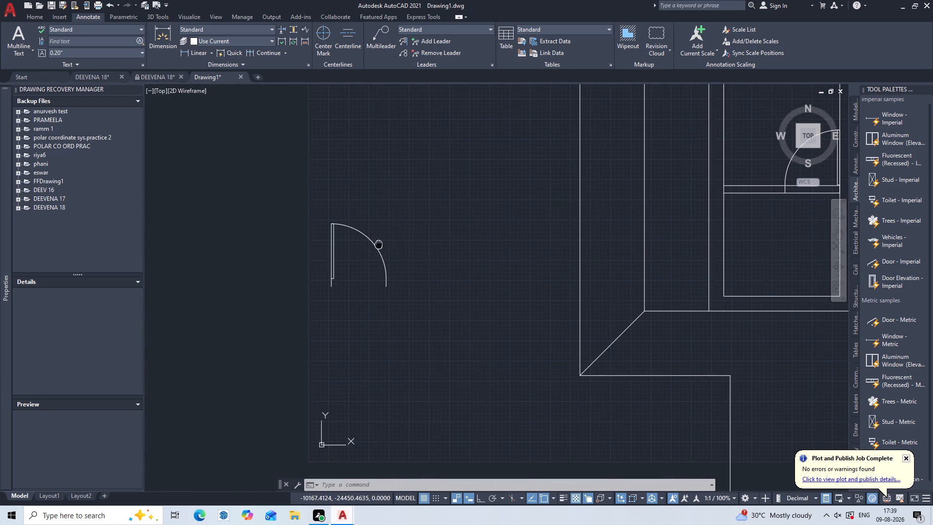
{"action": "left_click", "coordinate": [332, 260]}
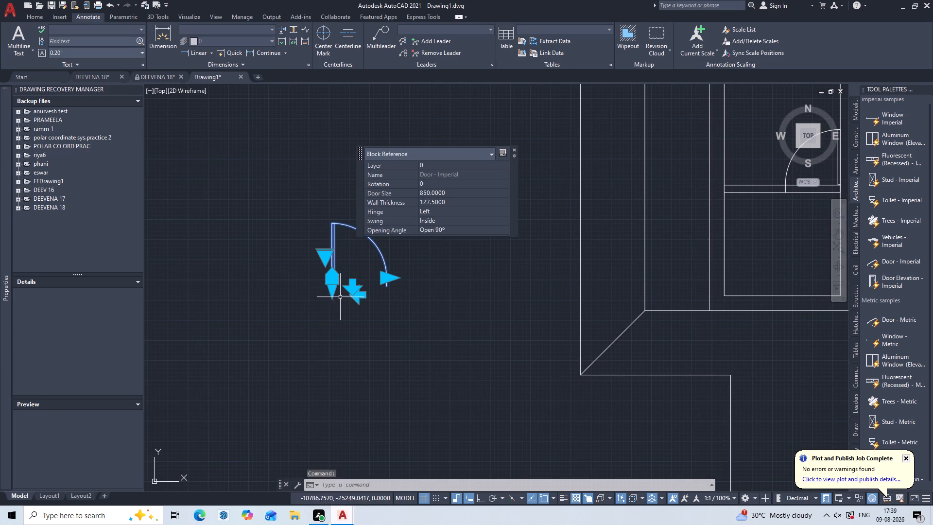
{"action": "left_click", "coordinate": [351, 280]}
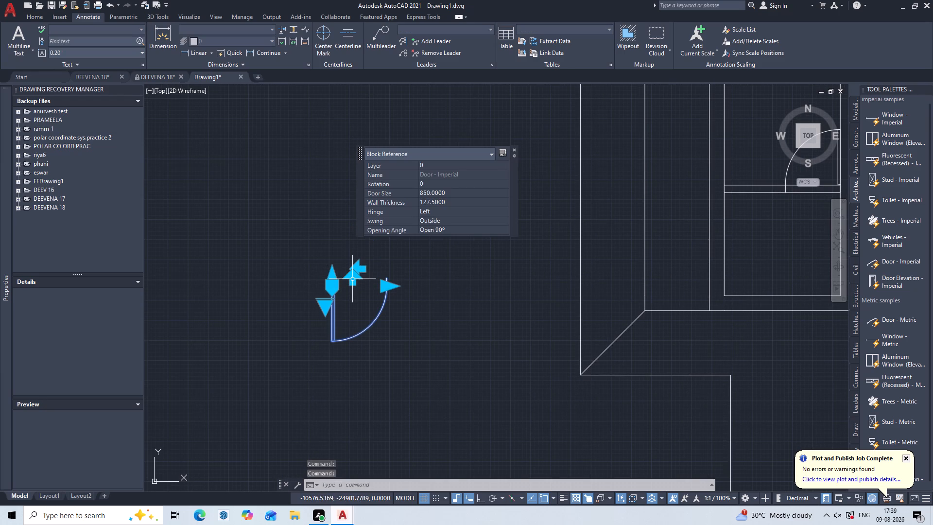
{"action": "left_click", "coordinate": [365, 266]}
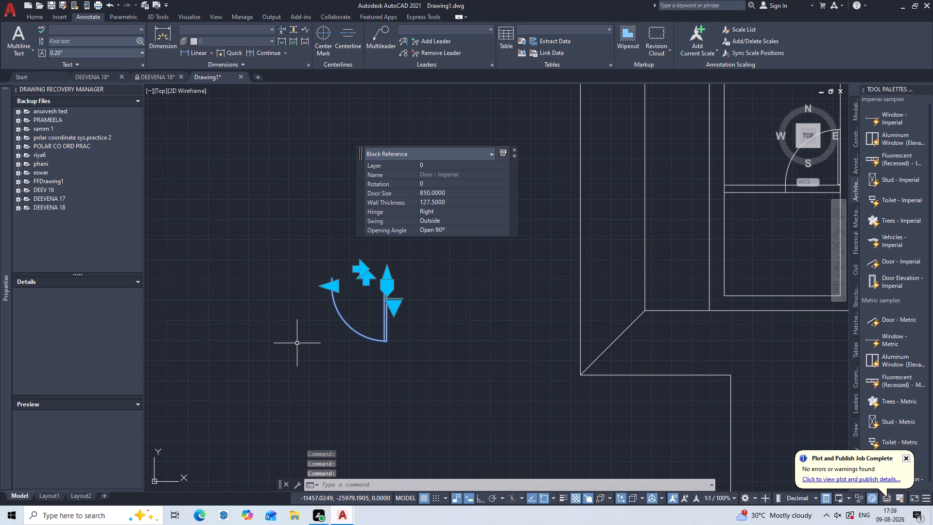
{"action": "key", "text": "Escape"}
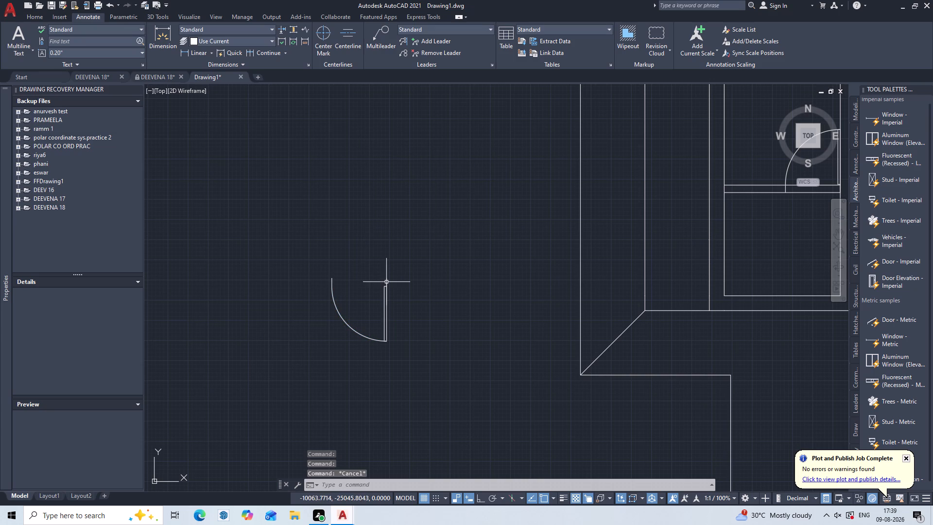
Flip the spare door west of the upper plan to swing Inside with its hinge set to Right.
{"action": "left_click", "coordinate": [387, 281]}
{"action": "left_click", "coordinate": [359, 263]}
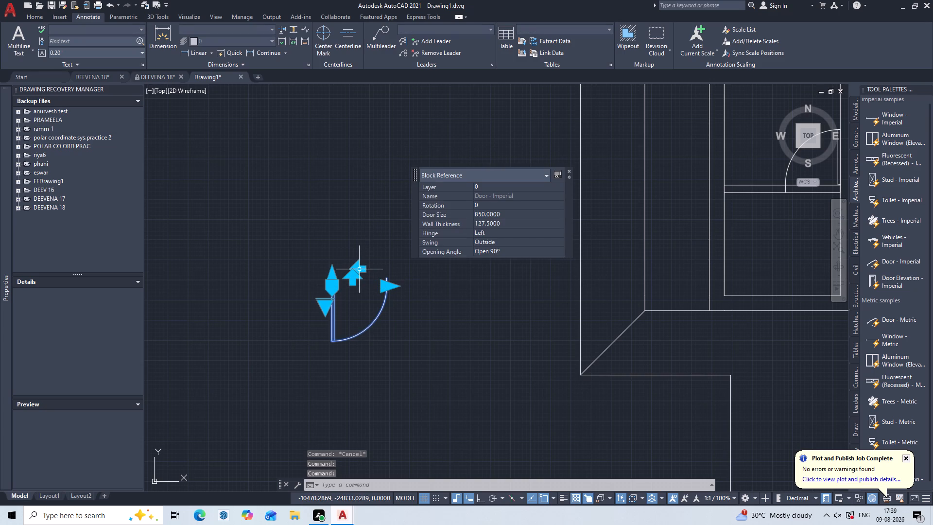
{"action": "left_click", "coordinate": [353, 280]}
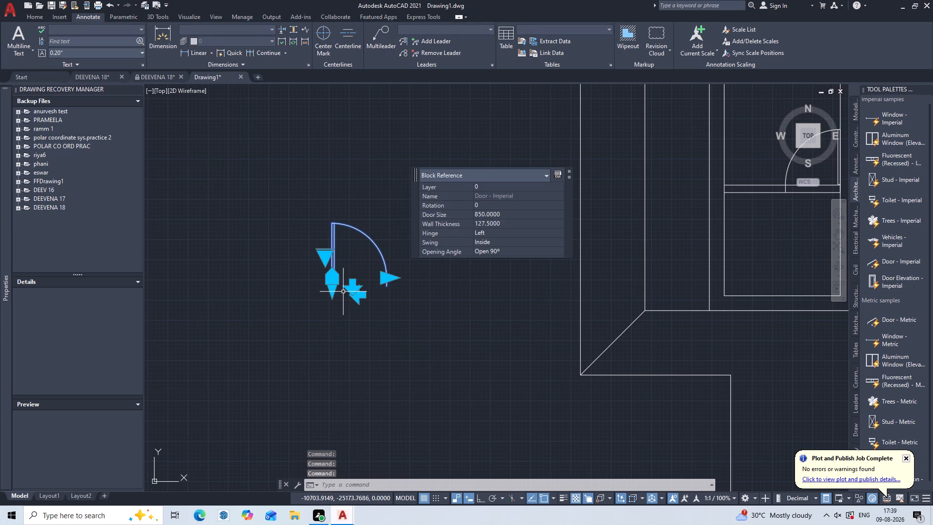
{"action": "left_click", "coordinate": [354, 298]}
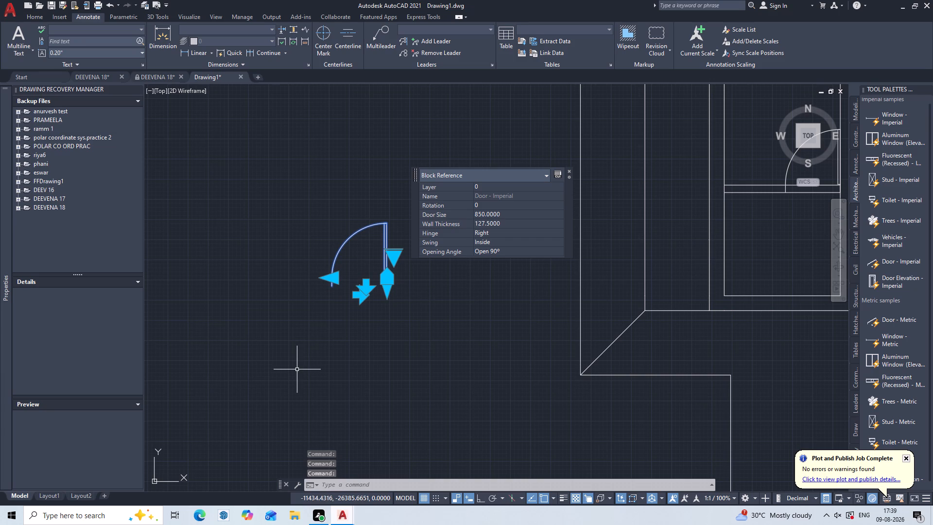
{"action": "key", "text": "Escape"}
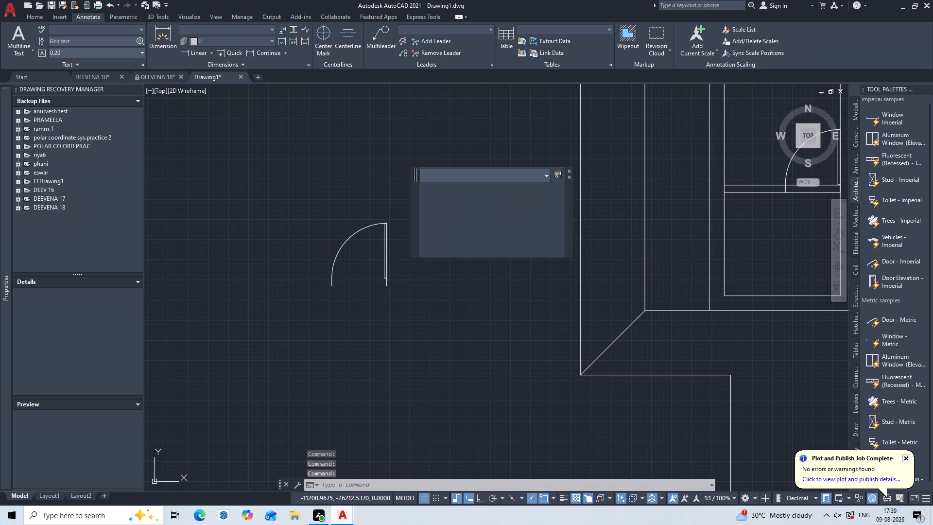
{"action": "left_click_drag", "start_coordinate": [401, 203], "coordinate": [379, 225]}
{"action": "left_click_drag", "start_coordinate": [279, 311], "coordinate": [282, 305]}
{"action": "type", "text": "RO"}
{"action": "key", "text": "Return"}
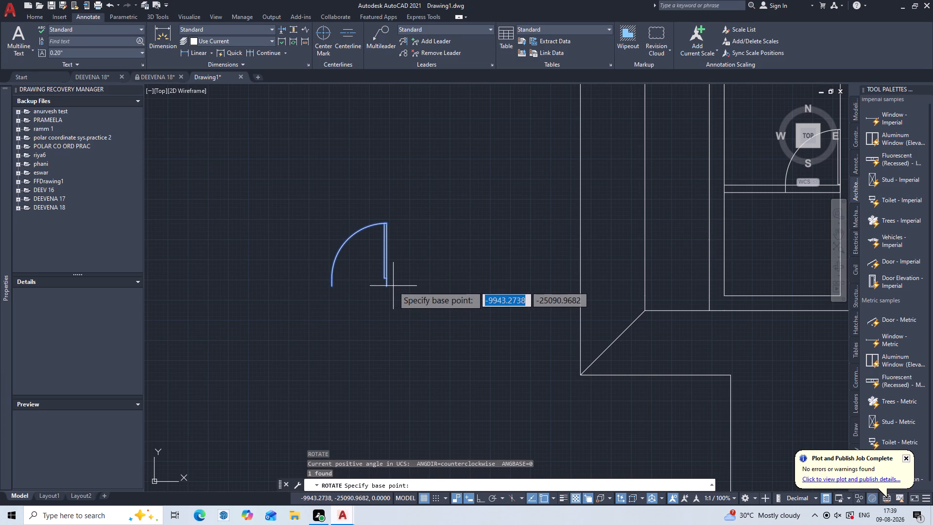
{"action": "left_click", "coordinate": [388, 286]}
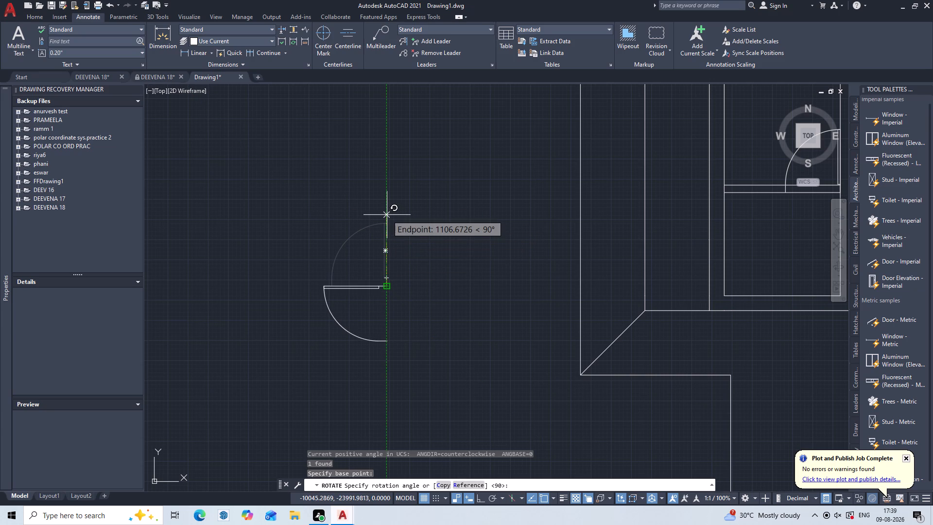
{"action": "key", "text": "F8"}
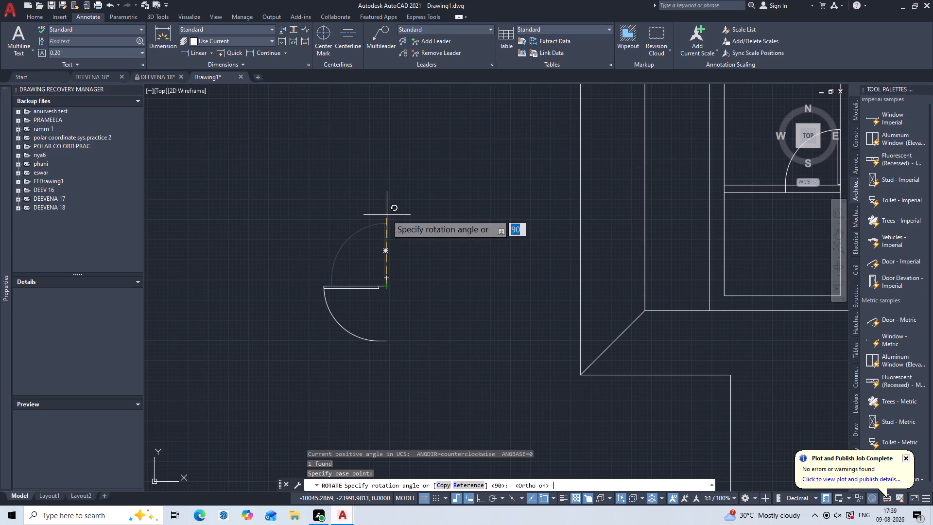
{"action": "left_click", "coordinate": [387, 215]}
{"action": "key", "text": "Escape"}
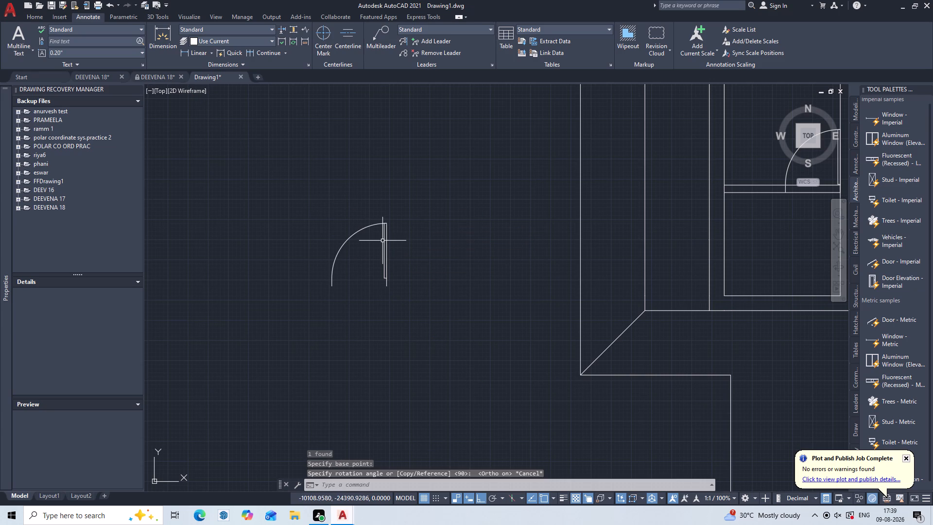
Rotate the spare door 90° about its hinge-side base endpoint with Ortho on.
{"action": "type", "text": "RO"}
{"action": "key", "text": "Return"}
{"action": "left_click", "coordinate": [409, 190]}
{"action": "left_click", "coordinate": [273, 339]}
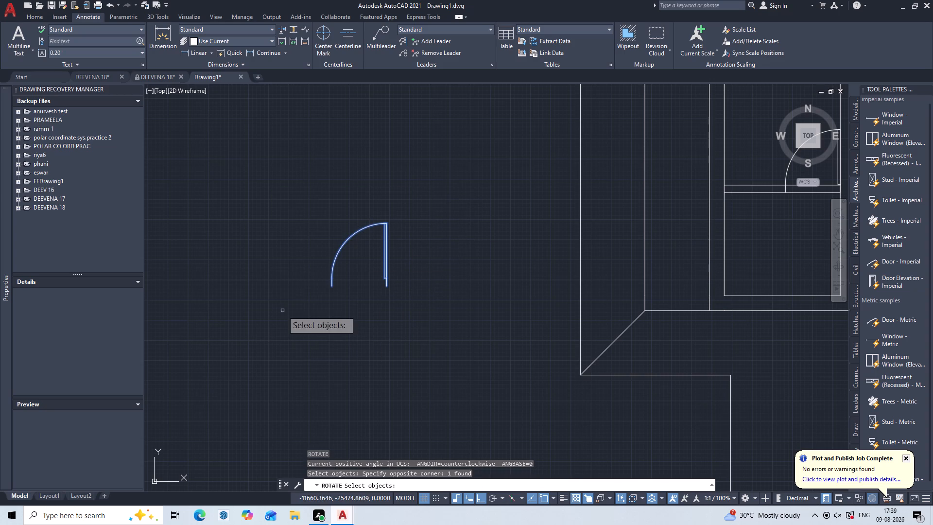
{"action": "key", "text": "Return"}
{"action": "left_click", "coordinate": [383, 288]}
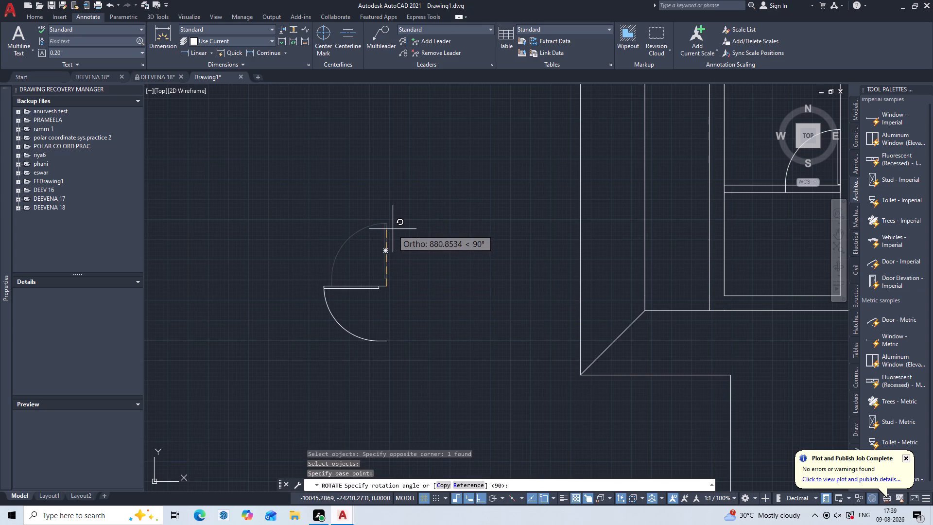
{"action": "left_click", "coordinate": [393, 227]}
Flip the rotated spare door's hinge to Left.
{"action": "left_click", "coordinate": [358, 289]}
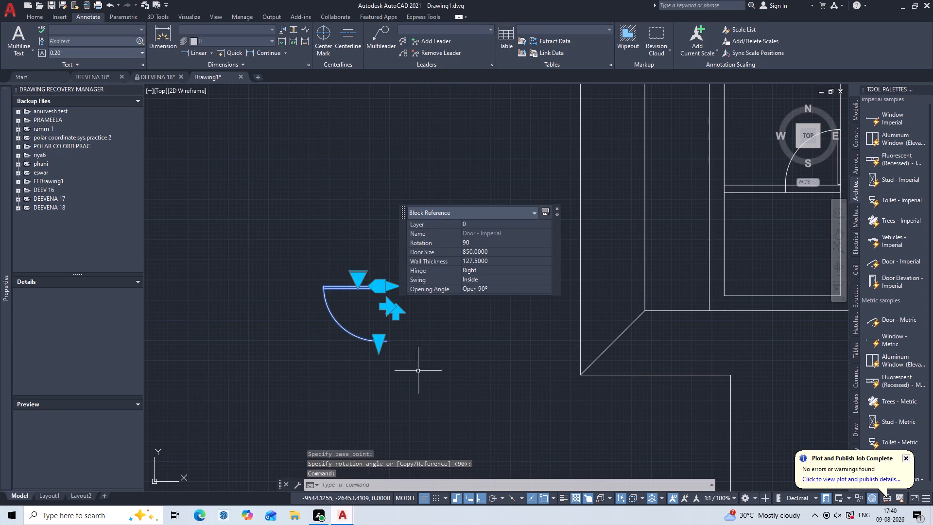
{"action": "left_click", "coordinate": [400, 314]}
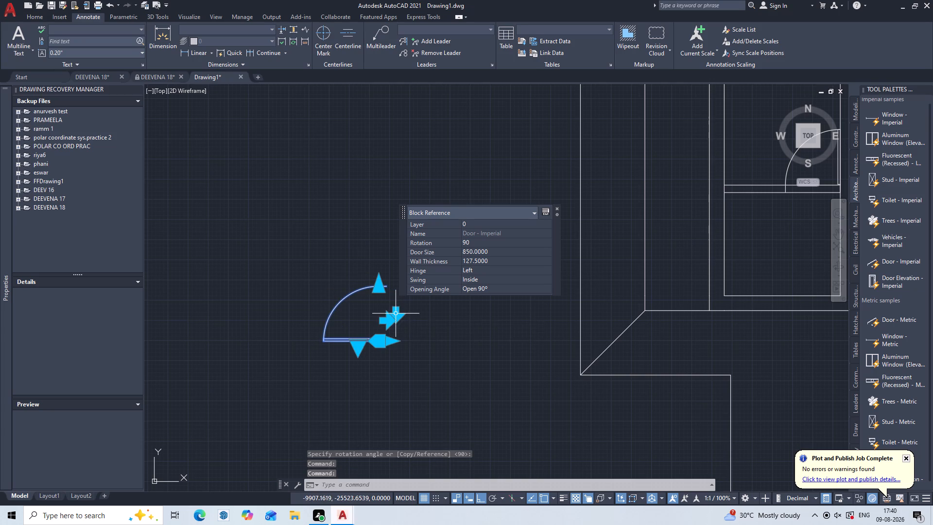
{"action": "key", "text": "Escape"}
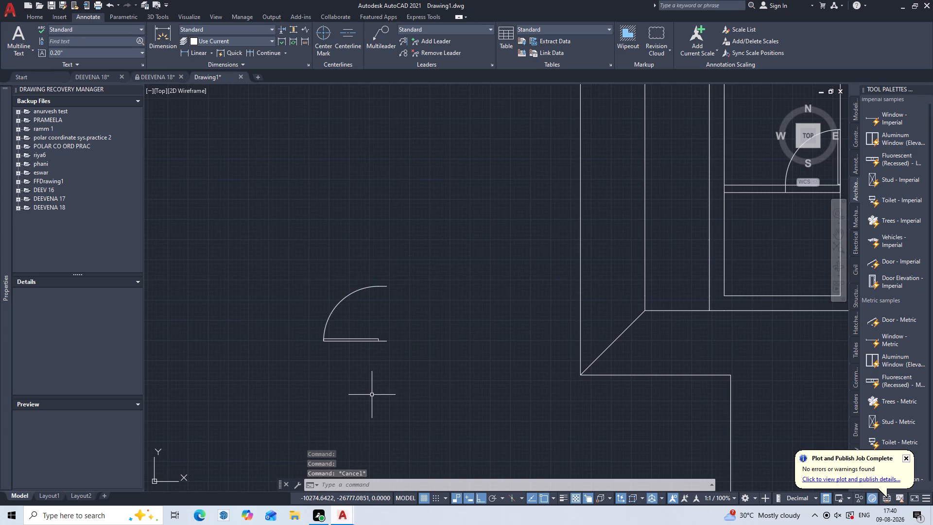
Copy the spare door by its east base endpoint to the upper plan's second room's southwest inner corner, with Ortho off.
{"action": "key", "text": "c"}
{"action": "type", "text": "OP"}
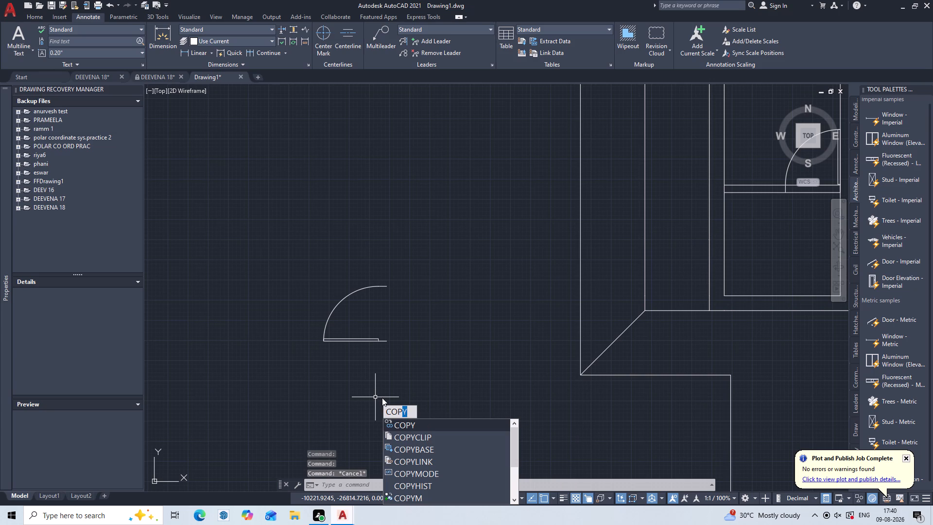
{"action": "key", "text": "Return"}
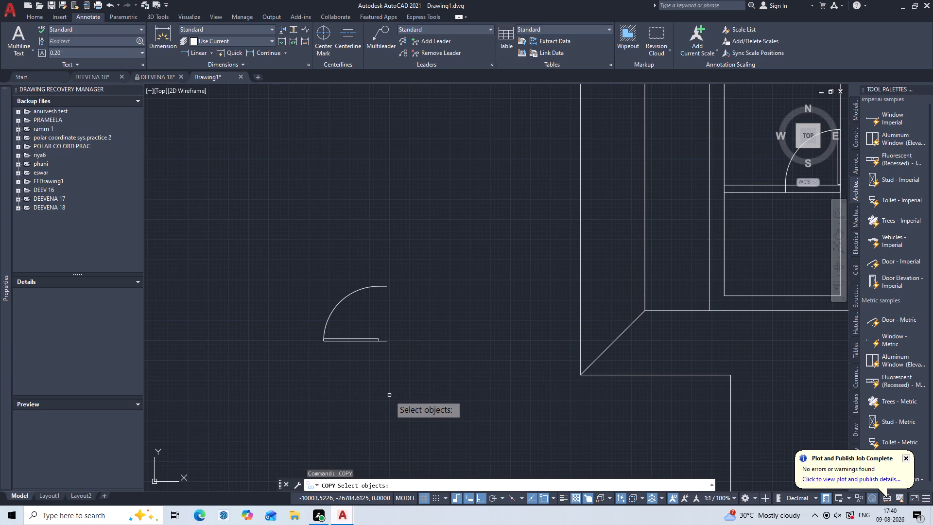
{"action": "left_click", "coordinate": [373, 340]}
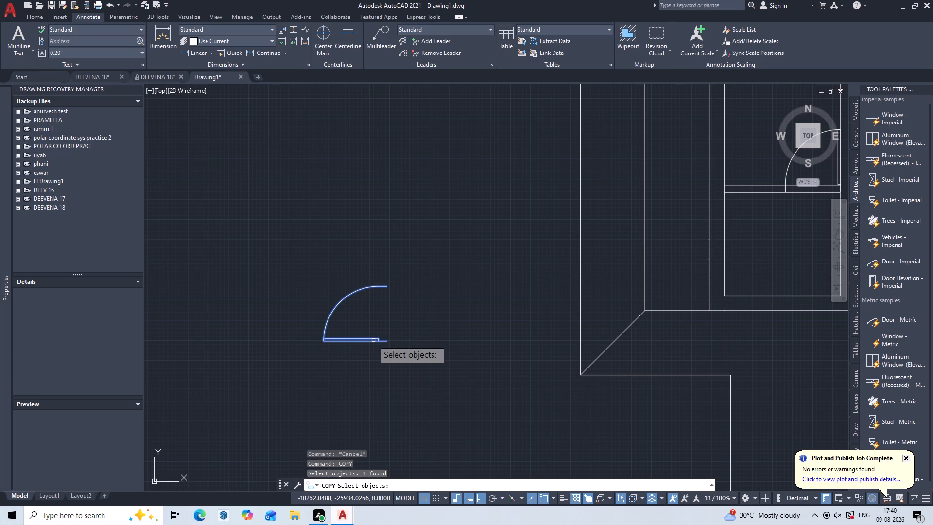
{"action": "key", "text": "Return"}
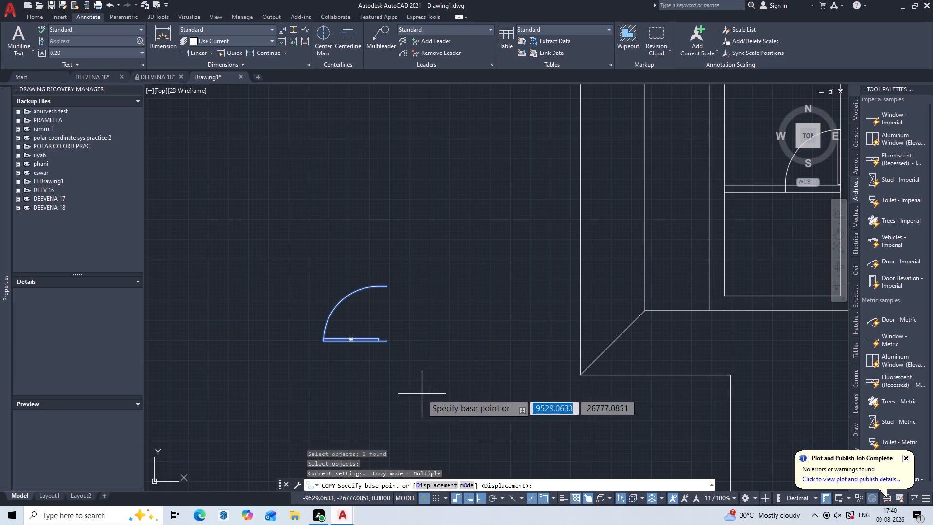
{"action": "scroll", "coordinate": [399, 340], "scroll_direction": "up", "scroll_amount": 3}
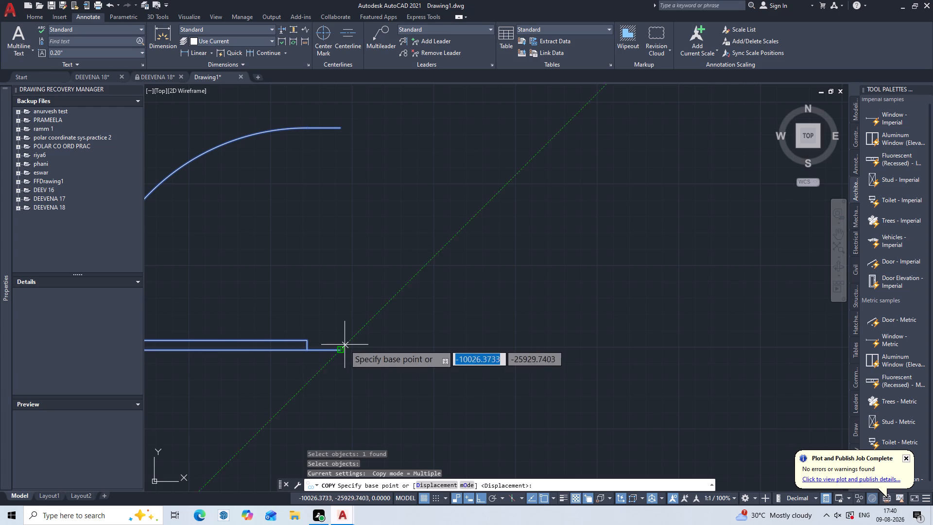
{"action": "left_click", "coordinate": [341, 351]}
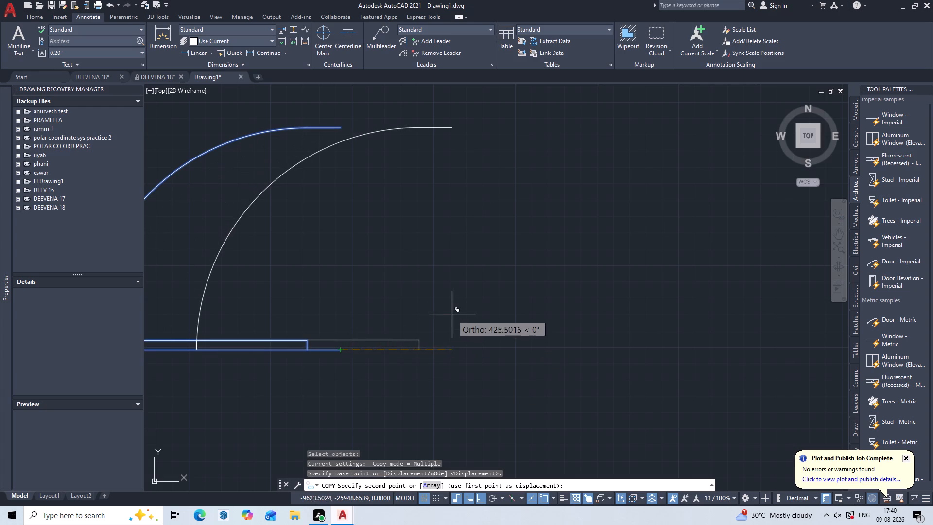
{"action": "key", "text": "F8"}
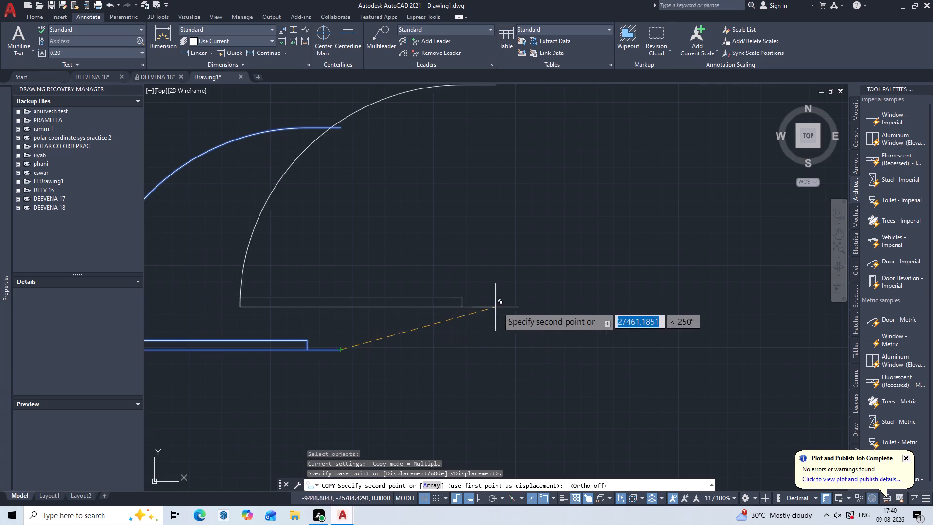
{"action": "scroll", "coordinate": [510, 303], "scroll_direction": "down", "scroll_amount": 2}
{"action": "middle_click_drag", "start_coordinate": [510, 306], "coordinate": [342, 263]}
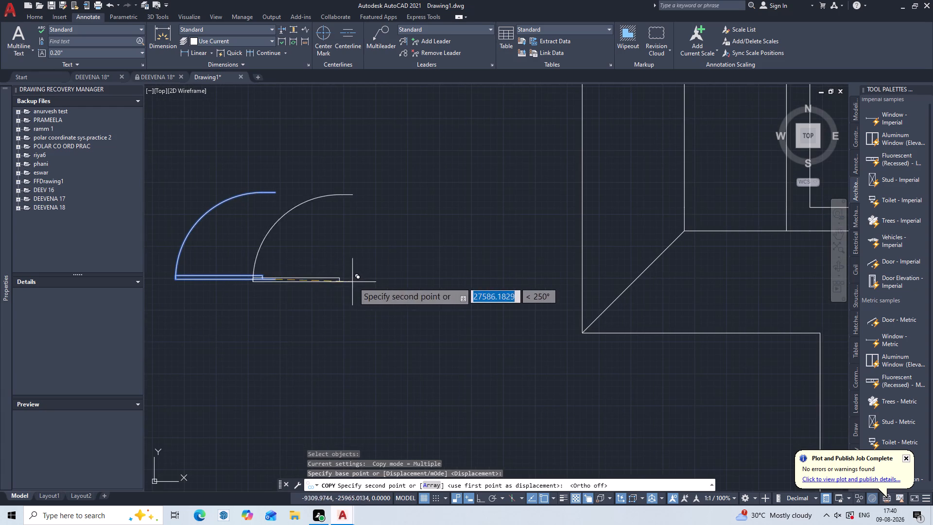
{"action": "scroll", "coordinate": [496, 322], "scroll_direction": "down", "scroll_amount": 2}
{"action": "middle_click_drag", "start_coordinate": [497, 321], "coordinate": [322, 305]}
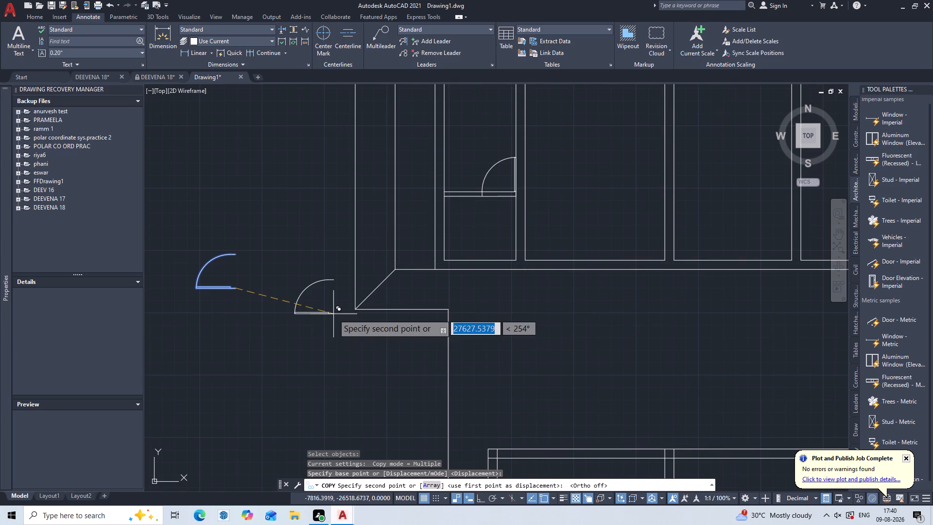
{"action": "scroll", "coordinate": [523, 252], "scroll_direction": "up", "scroll_amount": 1}
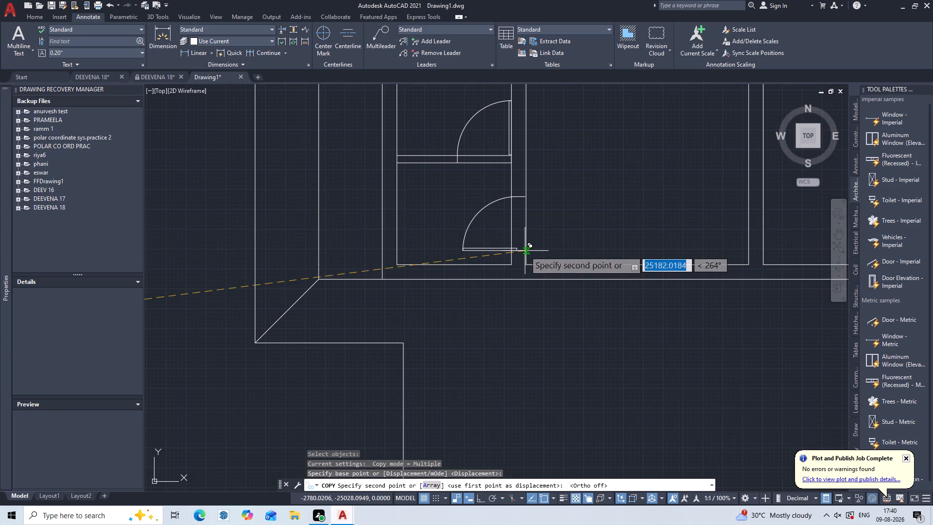
{"action": "scroll", "coordinate": [506, 267], "scroll_direction": "up", "scroll_amount": 1}
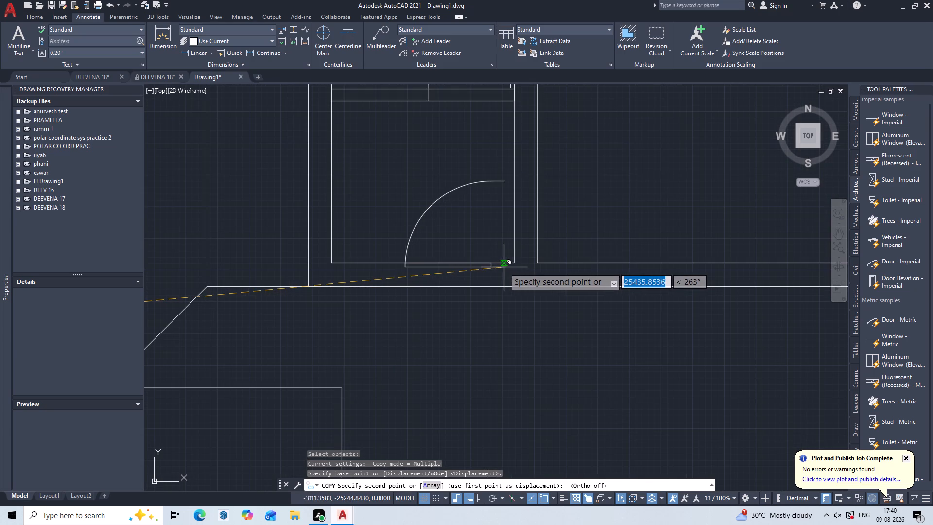
{"action": "left_click", "coordinate": [538, 263]}
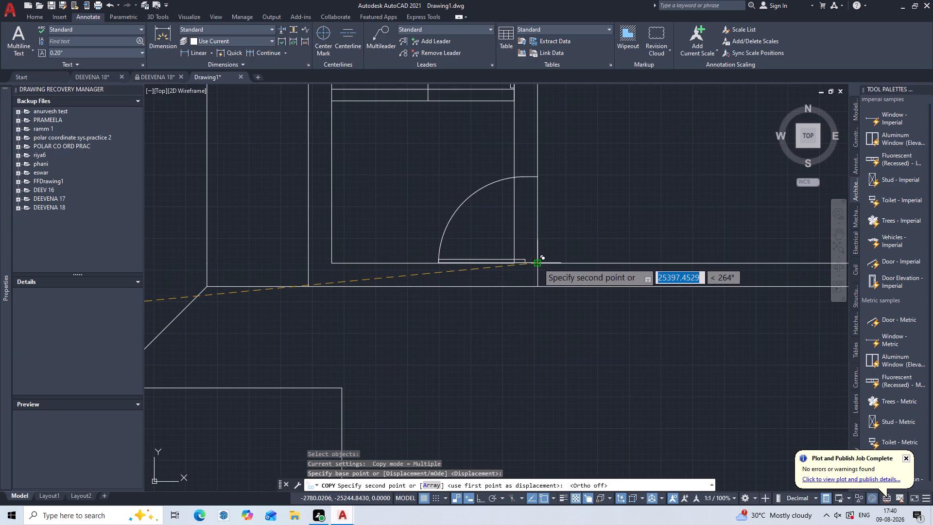
{"action": "key", "text": "Escape"}
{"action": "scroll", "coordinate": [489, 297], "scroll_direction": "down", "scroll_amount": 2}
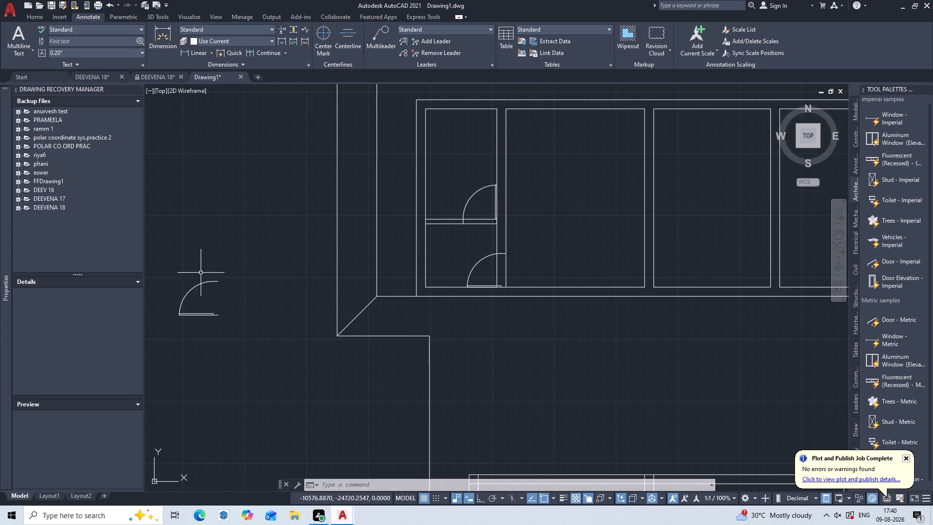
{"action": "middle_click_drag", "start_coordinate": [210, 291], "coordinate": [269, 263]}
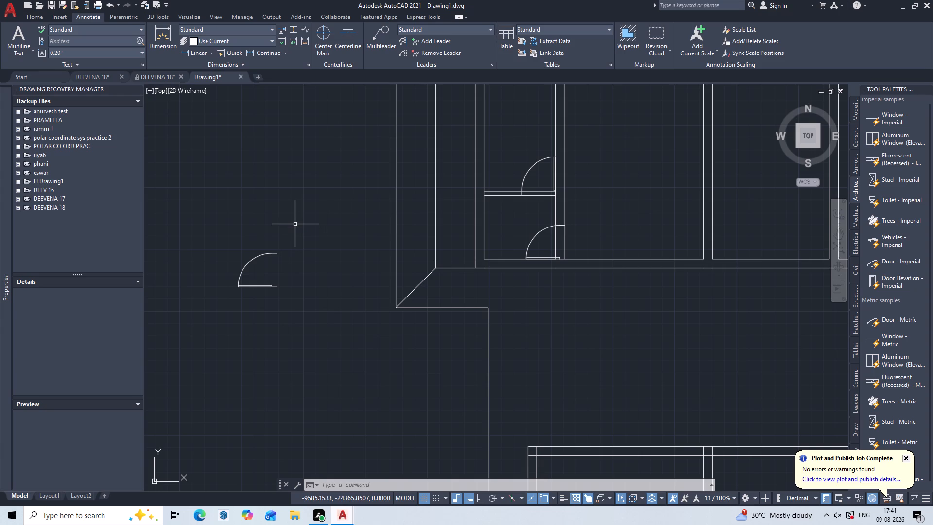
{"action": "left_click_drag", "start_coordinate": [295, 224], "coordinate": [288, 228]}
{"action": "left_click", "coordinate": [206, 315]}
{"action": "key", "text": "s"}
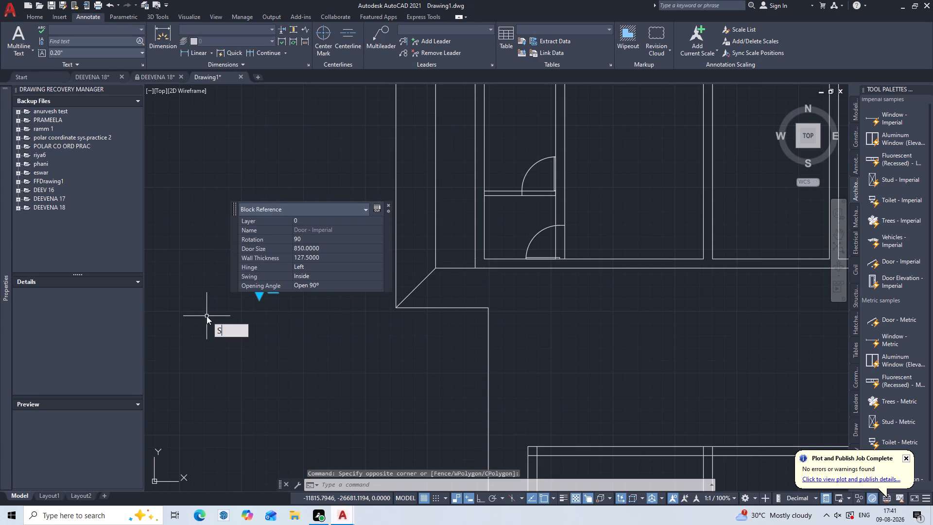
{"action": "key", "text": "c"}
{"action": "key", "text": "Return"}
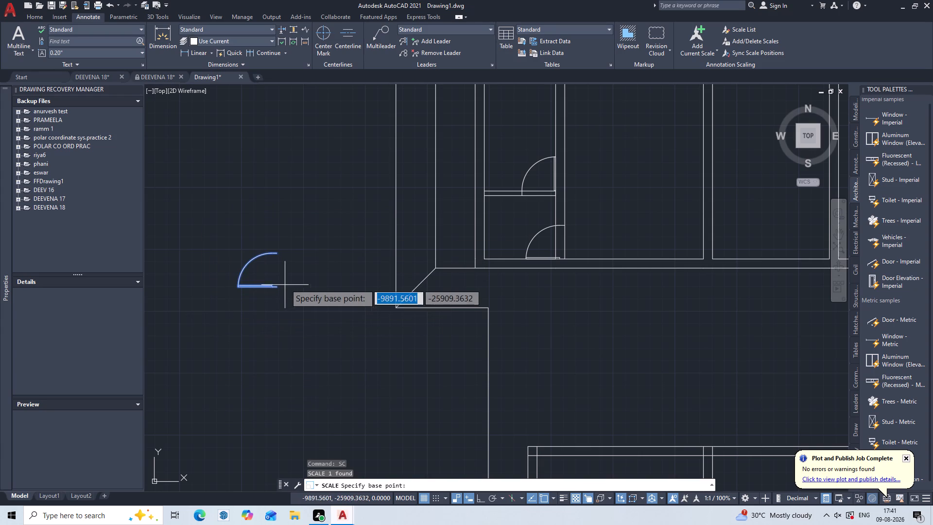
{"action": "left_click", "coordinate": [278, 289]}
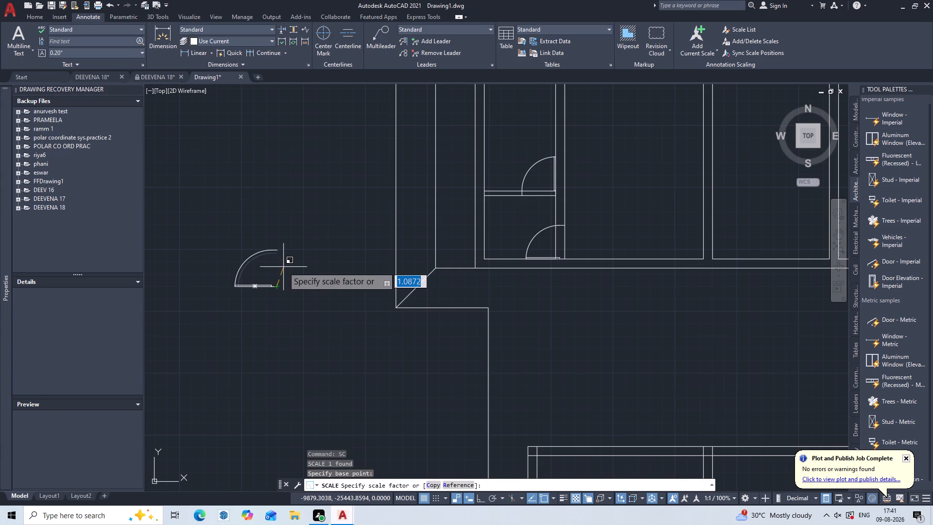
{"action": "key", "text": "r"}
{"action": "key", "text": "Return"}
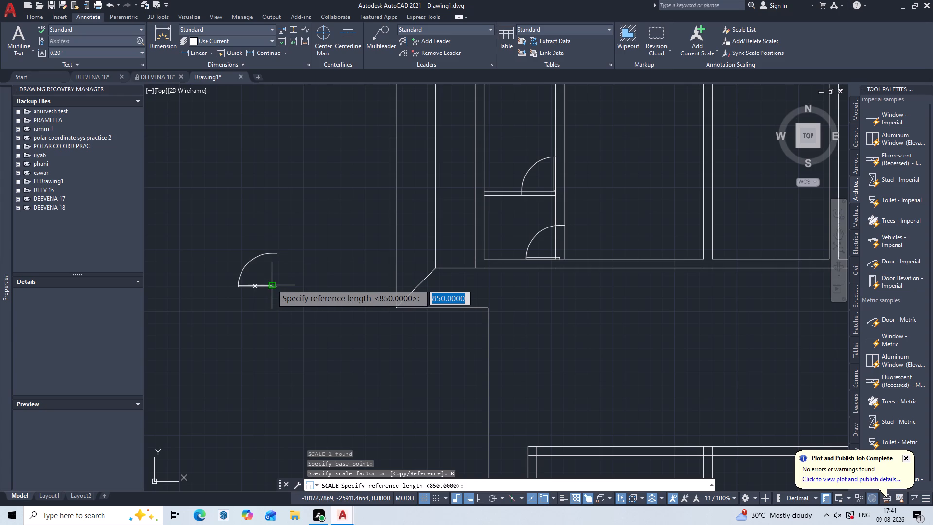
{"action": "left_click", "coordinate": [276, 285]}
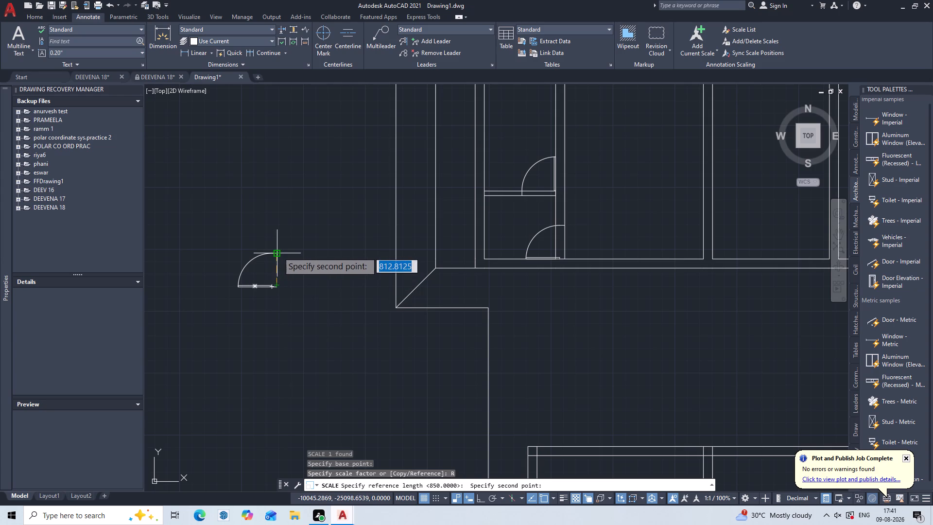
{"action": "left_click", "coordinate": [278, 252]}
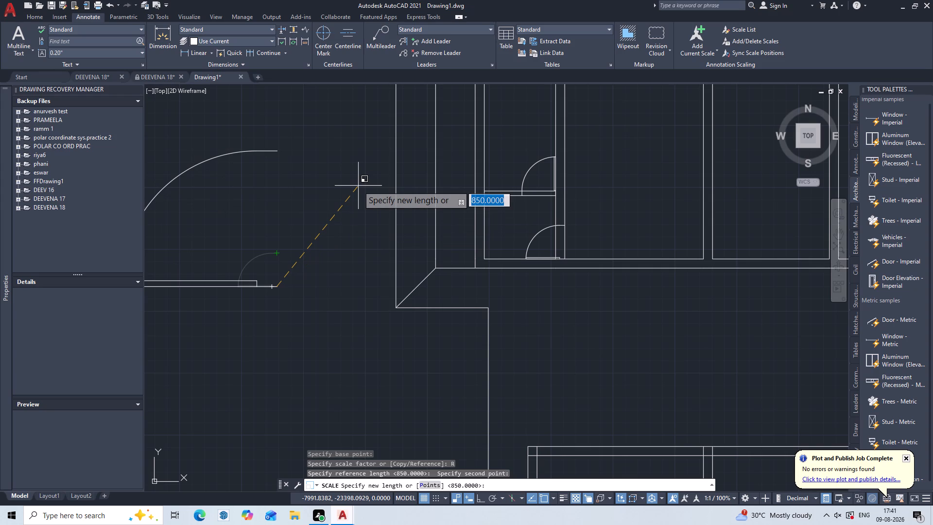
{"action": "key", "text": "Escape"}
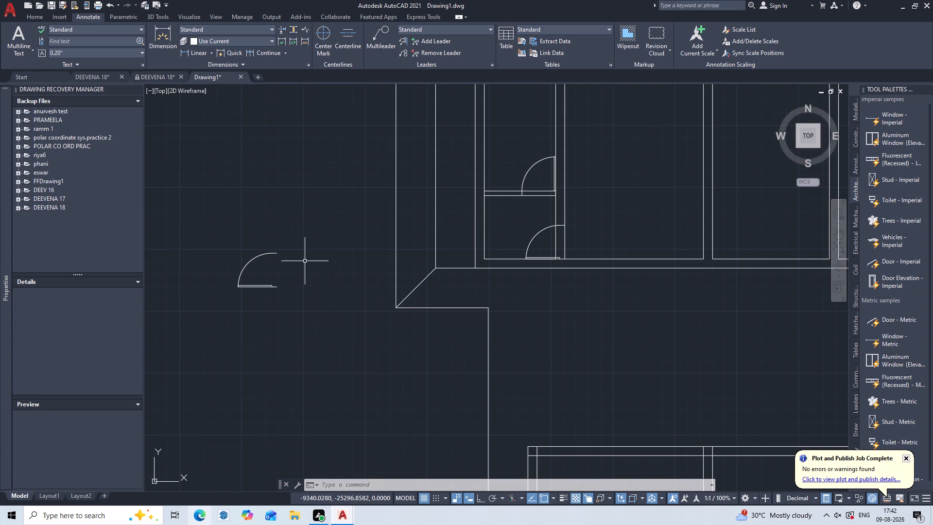
Scale the spare door about its east base endpoint, using the distance between its two east endpoints as reference and 1050 as new length.
{"action": "scroll", "coordinate": [305, 261], "scroll_direction": "down", "scroll_amount": 1}
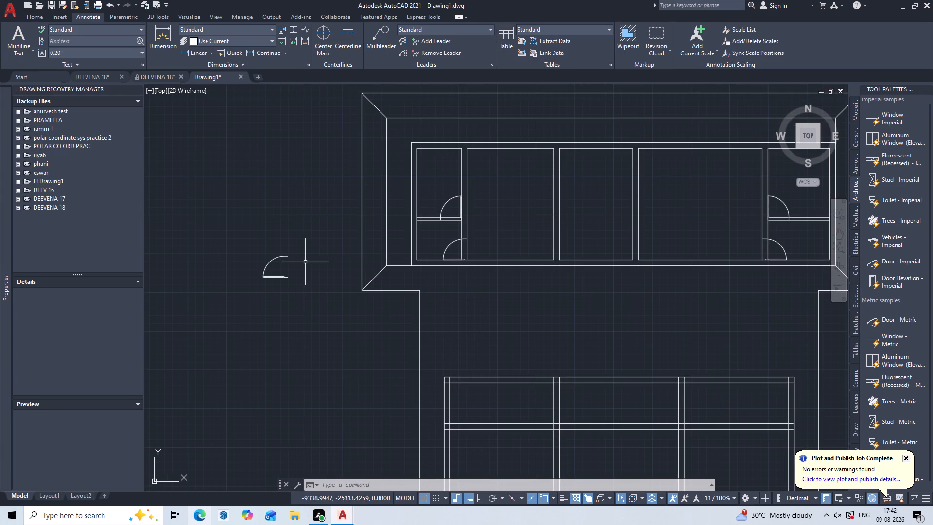
{"action": "scroll", "coordinate": [294, 264], "scroll_direction": "up", "scroll_amount": 1}
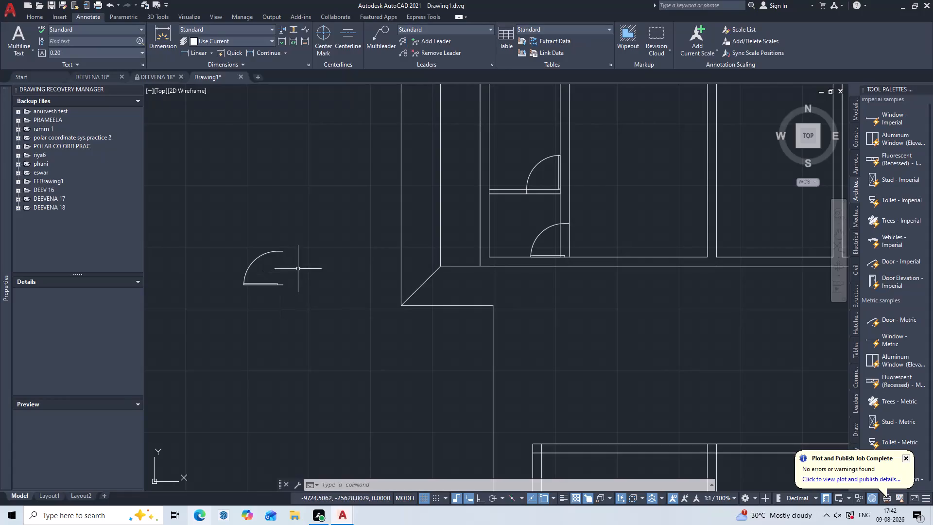
{"action": "left_click", "coordinate": [316, 228]}
{"action": "left_click", "coordinate": [214, 317]}
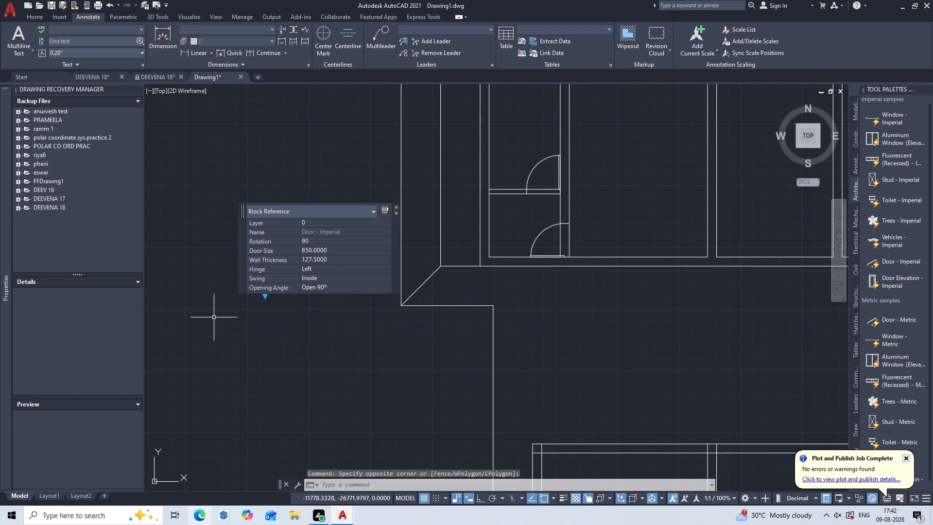
{"action": "type", "text": "SC"}
{"action": "key", "text": "Return"}
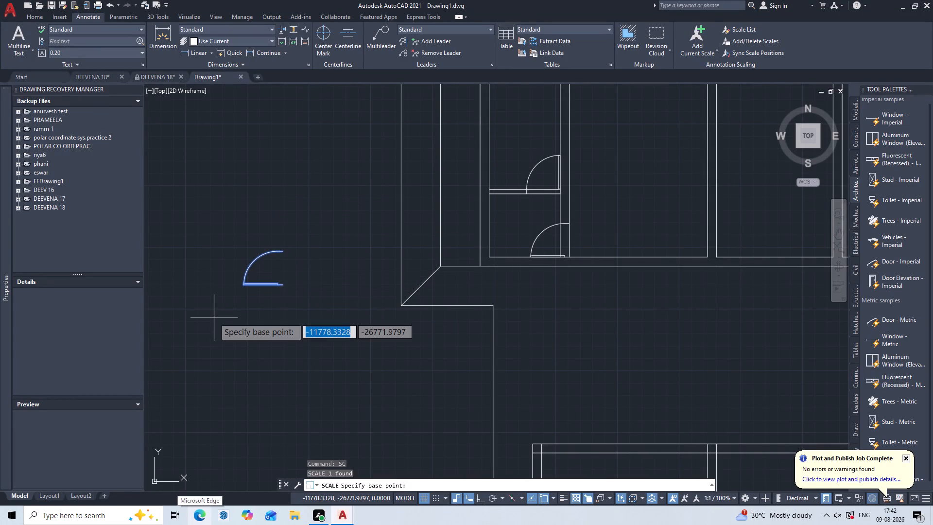
{"action": "scroll", "coordinate": [284, 283], "scroll_direction": "up", "scroll_amount": 3}
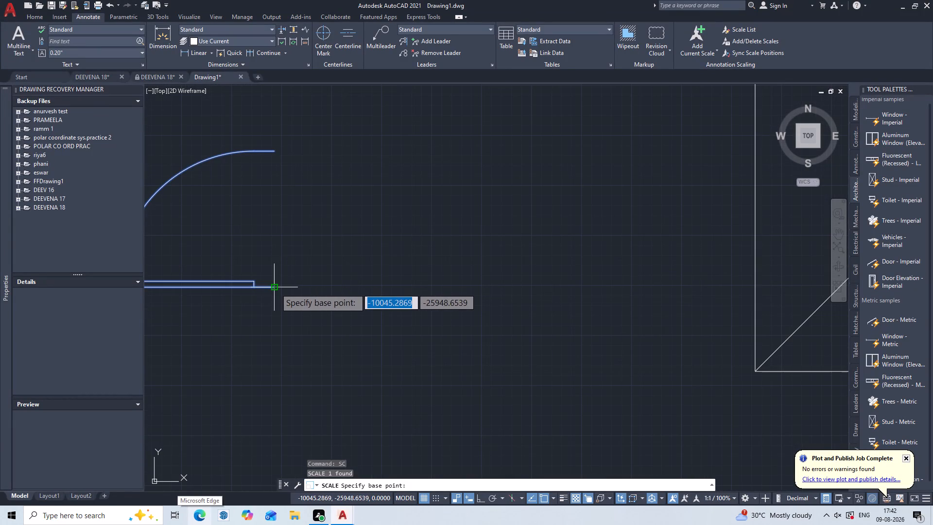
{"action": "left_click", "coordinate": [276, 288]}
{"action": "key", "text": "r"}
{"action": "key", "text": "Return"}
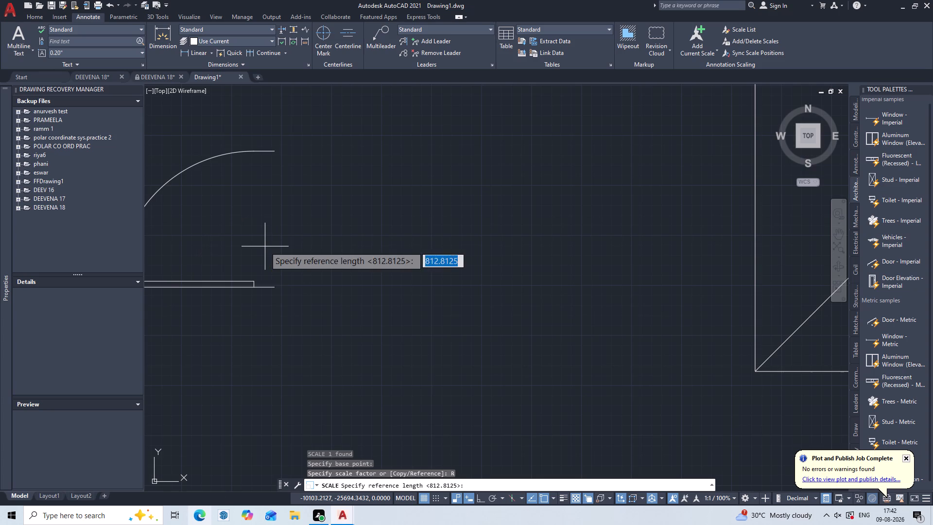
{"action": "left_click", "coordinate": [273, 288]}
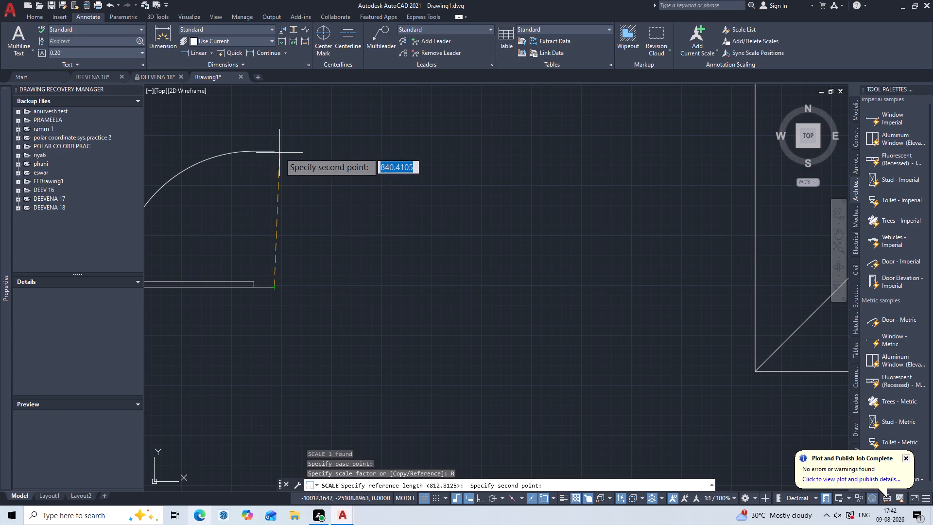
{"action": "left_click", "coordinate": [276, 154]}
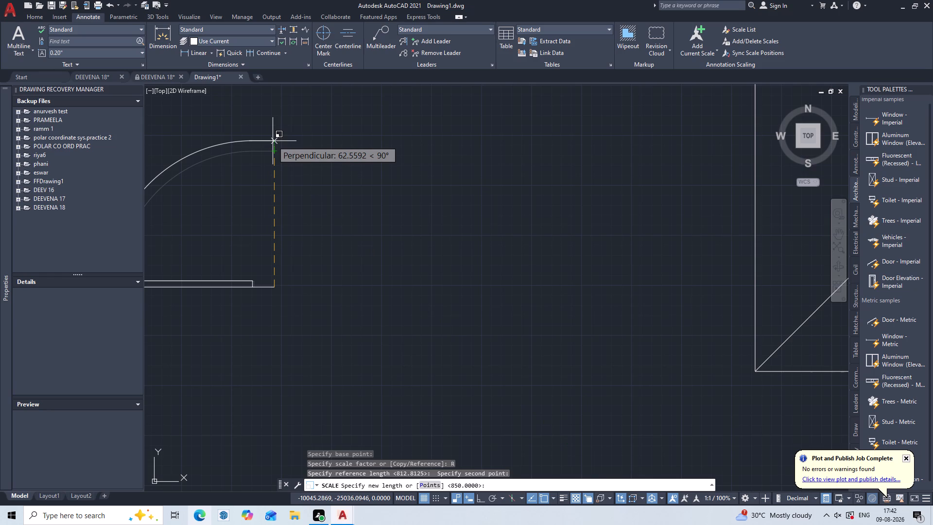
{"action": "type", "text": "10"}
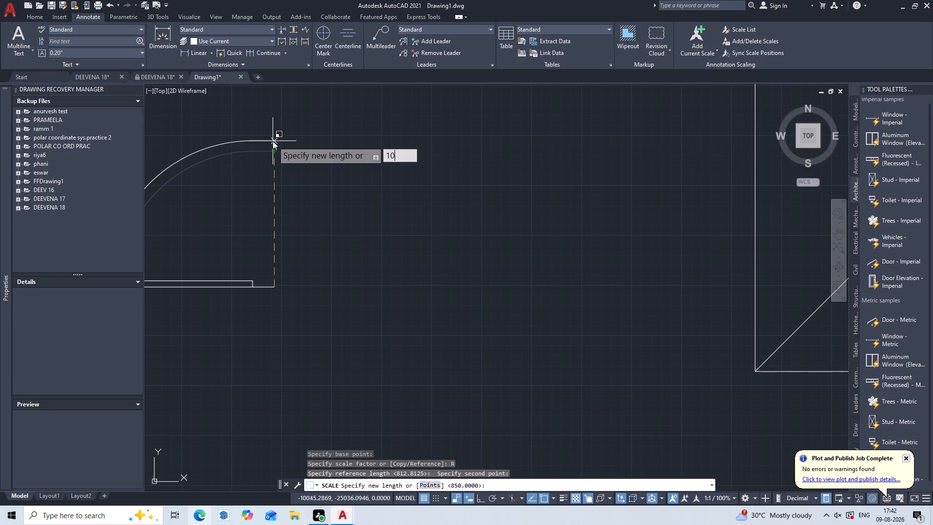
{"action": "type", "text": "50"}
{"action": "key", "text": "Return"}
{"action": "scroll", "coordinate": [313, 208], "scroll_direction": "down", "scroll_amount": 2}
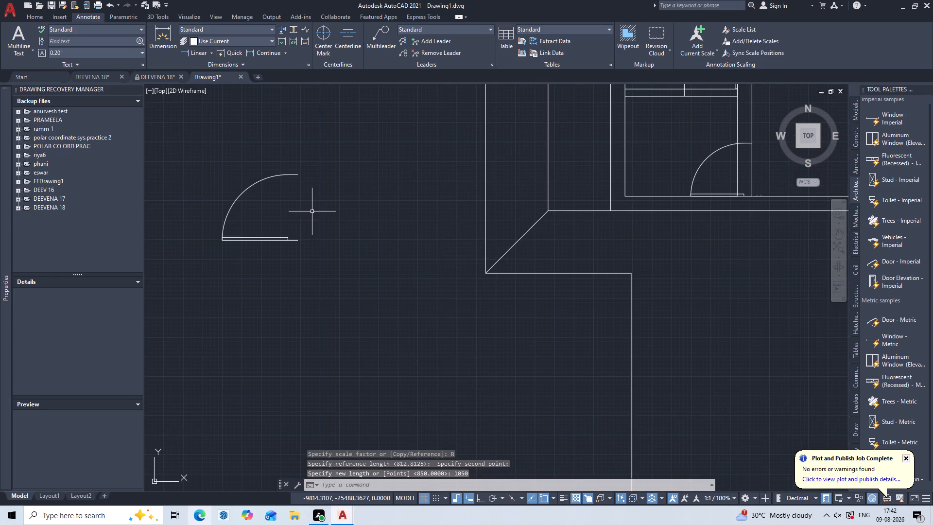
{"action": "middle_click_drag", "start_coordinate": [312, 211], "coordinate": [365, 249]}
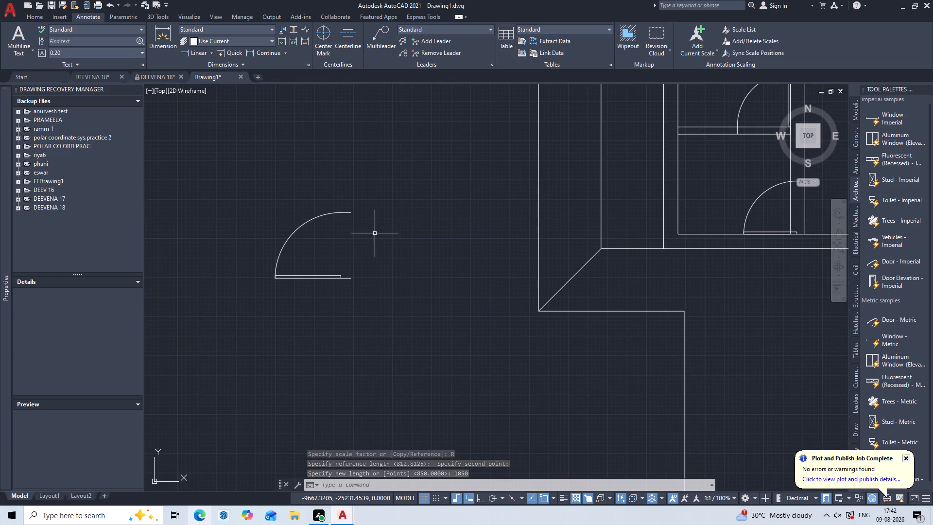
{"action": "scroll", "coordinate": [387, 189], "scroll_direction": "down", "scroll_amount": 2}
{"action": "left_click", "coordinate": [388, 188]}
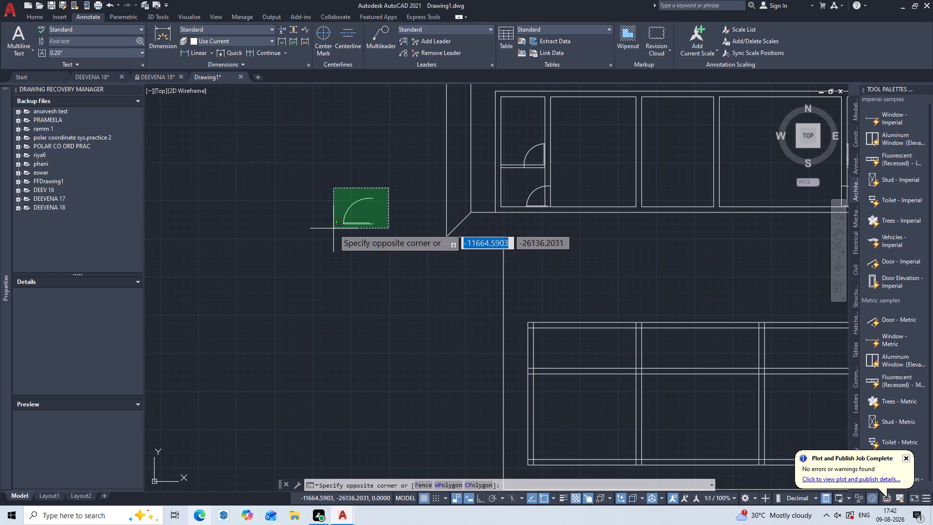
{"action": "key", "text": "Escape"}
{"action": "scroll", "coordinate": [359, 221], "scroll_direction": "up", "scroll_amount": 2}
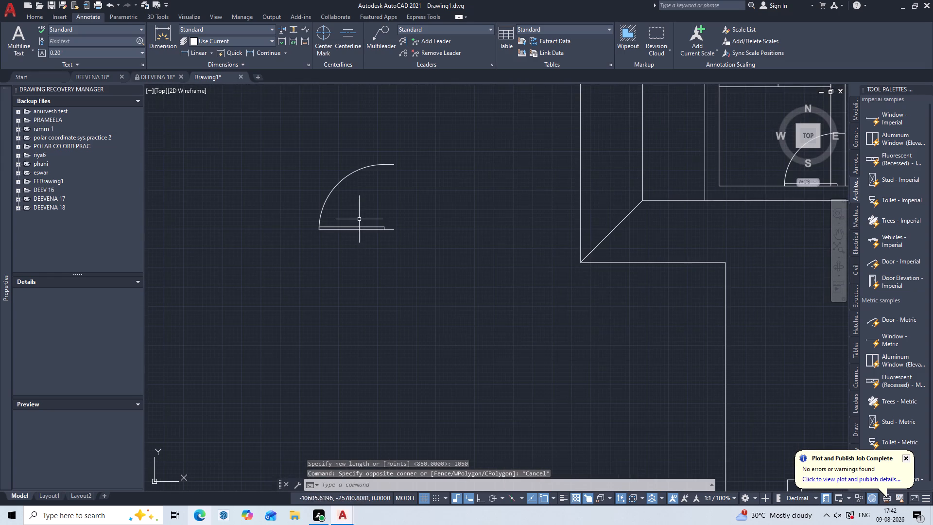
Flip the spare 1050 mm door's swing to Outside and its hinge to Right.
{"action": "left_click", "coordinate": [366, 226]}
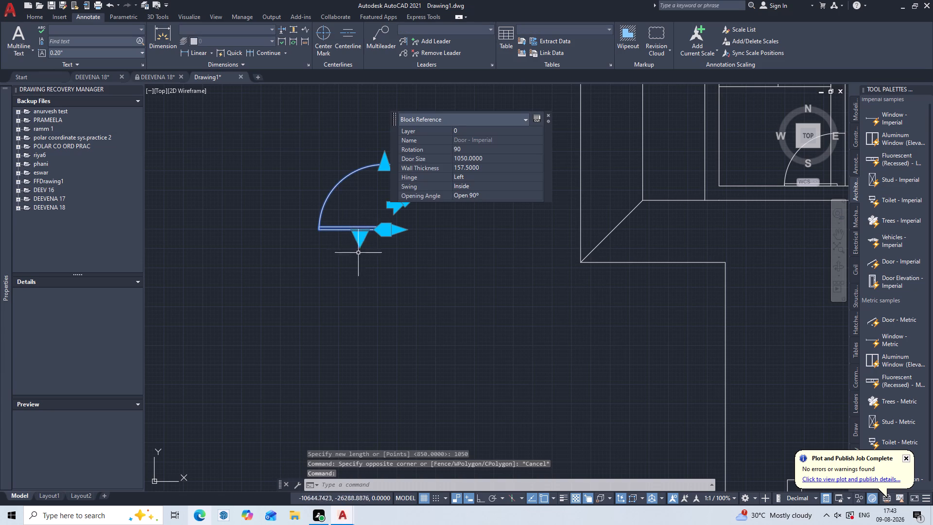
{"action": "middle_click_drag", "start_coordinate": [360, 267], "coordinate": [292, 335]}
{"action": "left_click", "coordinate": [340, 267]}
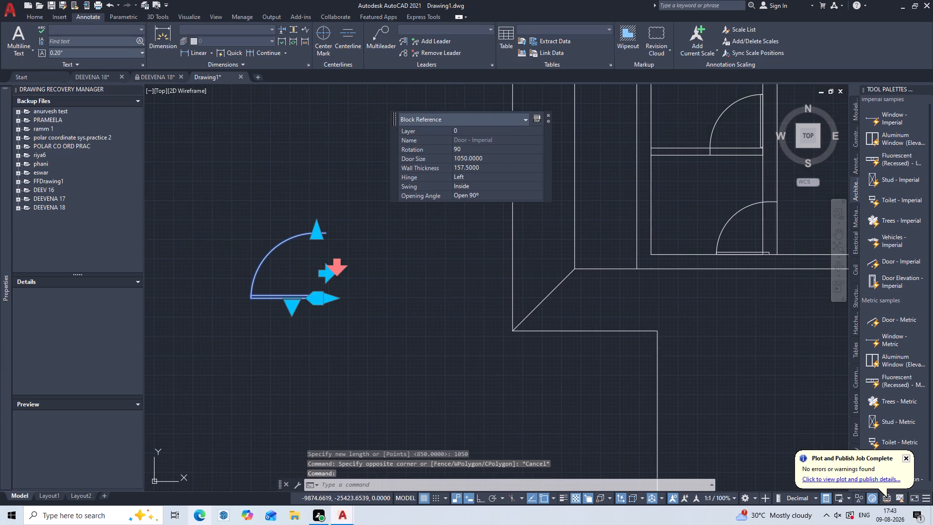
{"action": "left_click", "coordinate": [322, 258]}
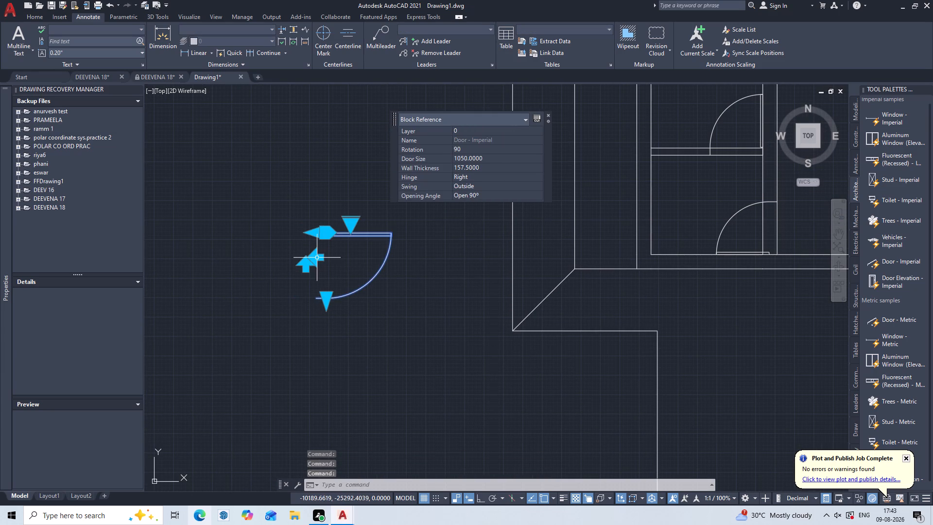
{"action": "left_click", "coordinate": [299, 270]}
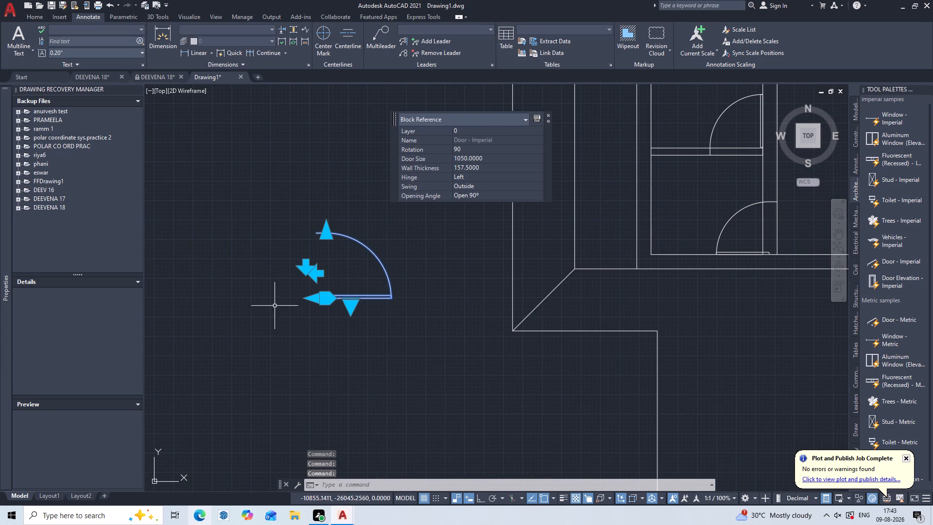
{"action": "left_click", "coordinate": [311, 270]}
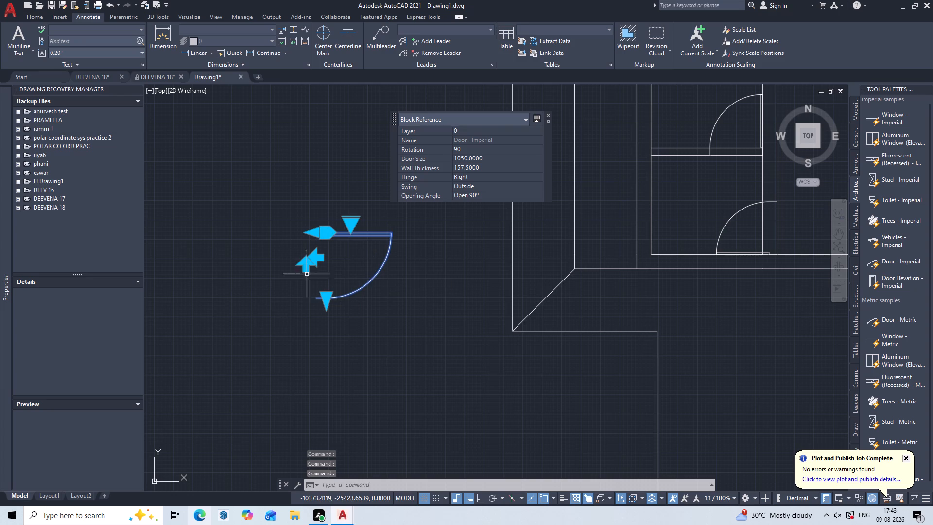
{"action": "key", "text": "Escape"}
Rotate the spare door 90° about its northwest, hinge-side endpoint with Ortho on.
{"action": "left_click", "coordinate": [414, 228]}
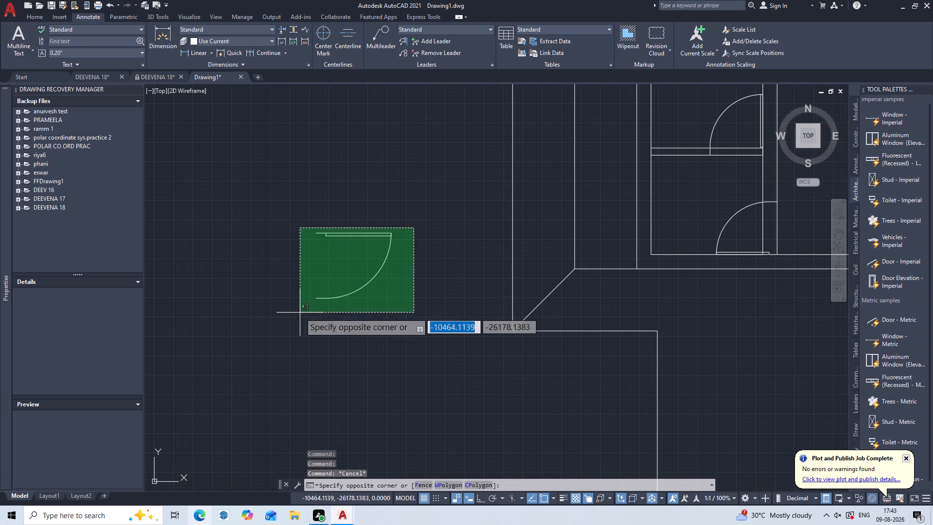
{"action": "left_click", "coordinate": [300, 313]}
{"action": "type", "text": "RO"}
{"action": "key", "text": "Return"}
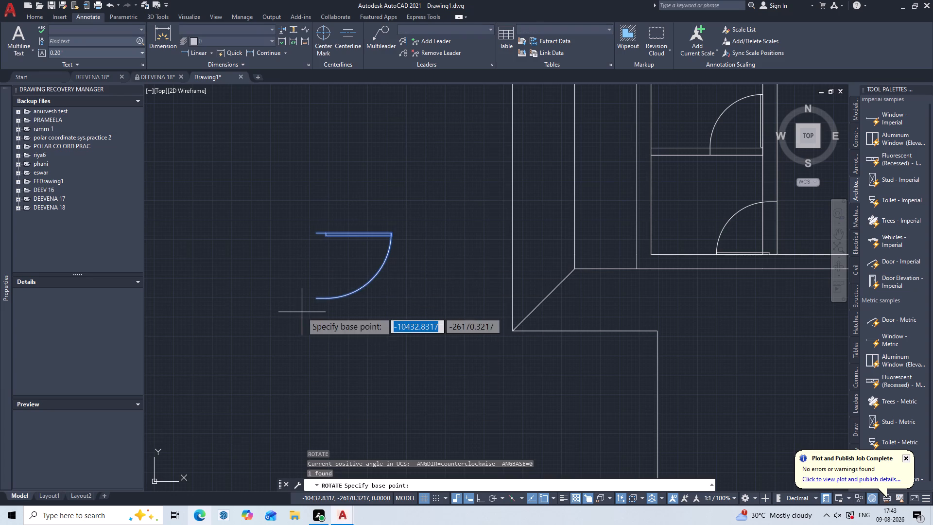
{"action": "left_click", "coordinate": [314, 235]}
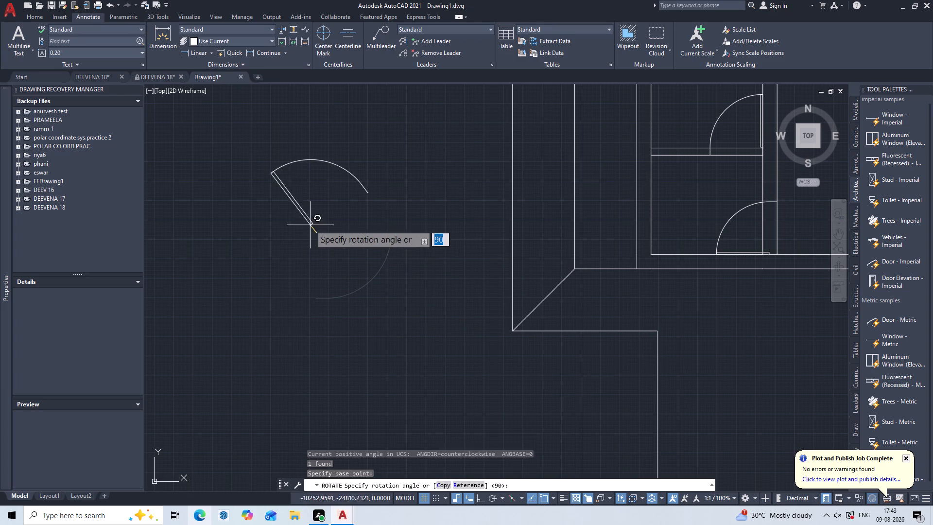
{"action": "key", "text": "F8"}
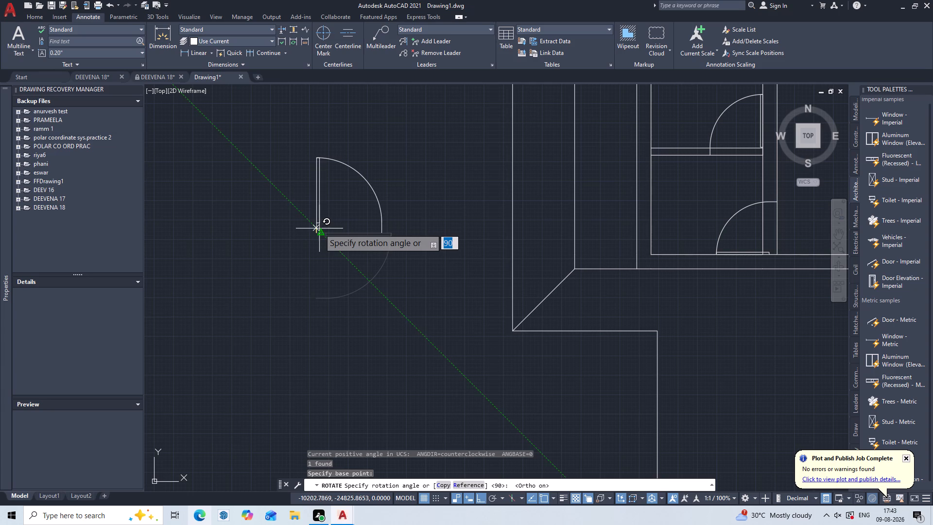
{"action": "left_click", "coordinate": [319, 225]}
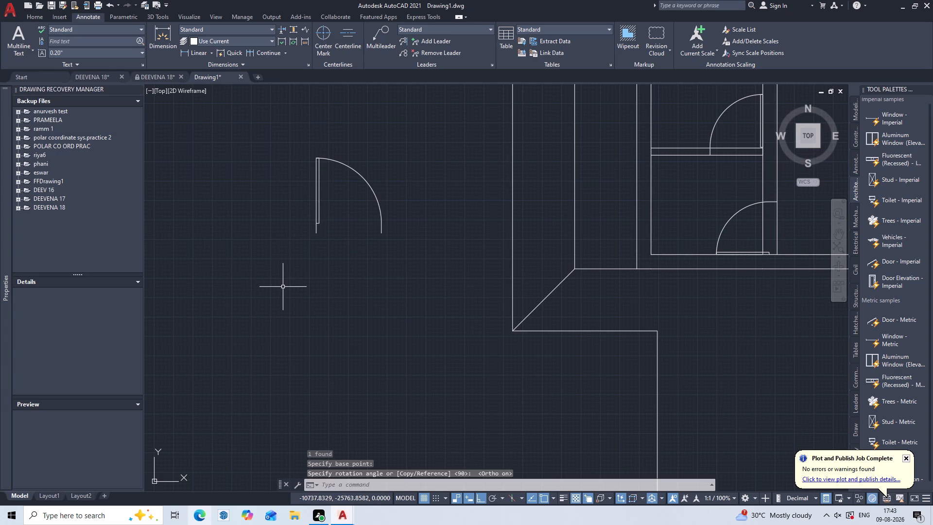
Flip the rotated spare door's hinge to Left.
{"action": "left_click", "coordinate": [317, 194]}
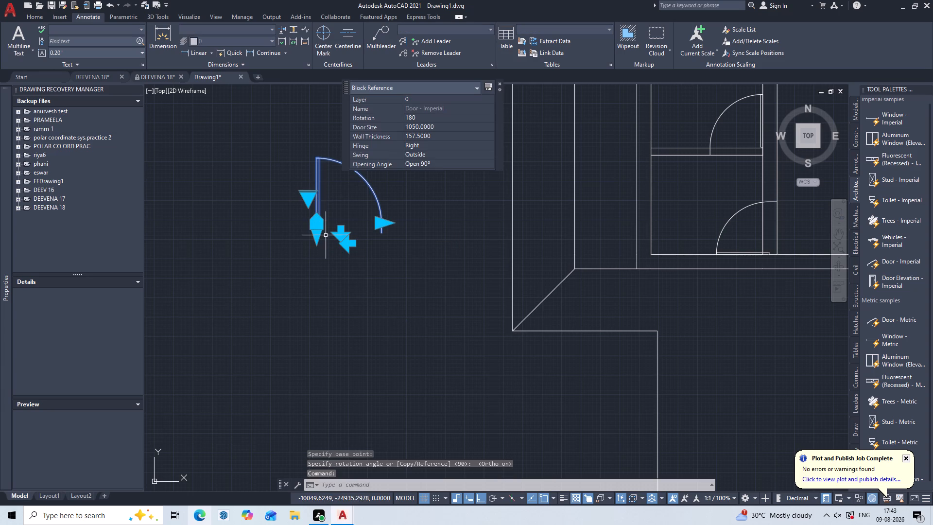
{"action": "left_click", "coordinate": [343, 247]}
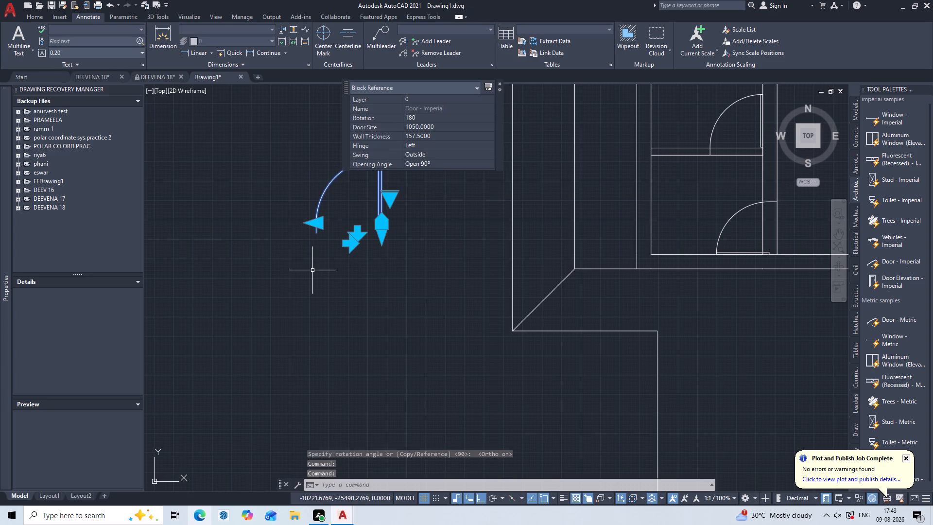
{"action": "key", "text": "Escape"}
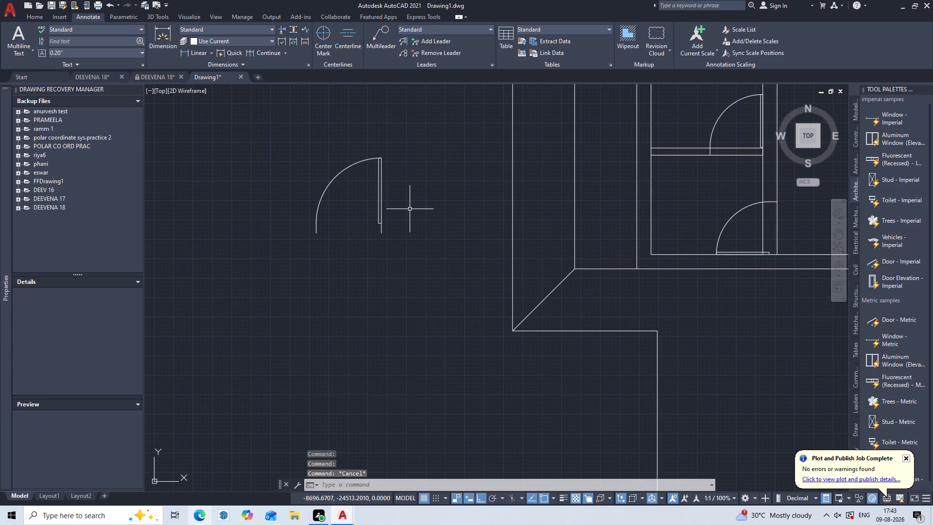
Copy the spare door by its east base endpoint to the south wall's outer line, below the second room's southeast inner corner, with Ortho off.
{"action": "scroll", "coordinate": [410, 209], "scroll_direction": "down", "scroll_amount": 1}
{"action": "middle_click_drag", "start_coordinate": [367, 221], "coordinate": [276, 248]}
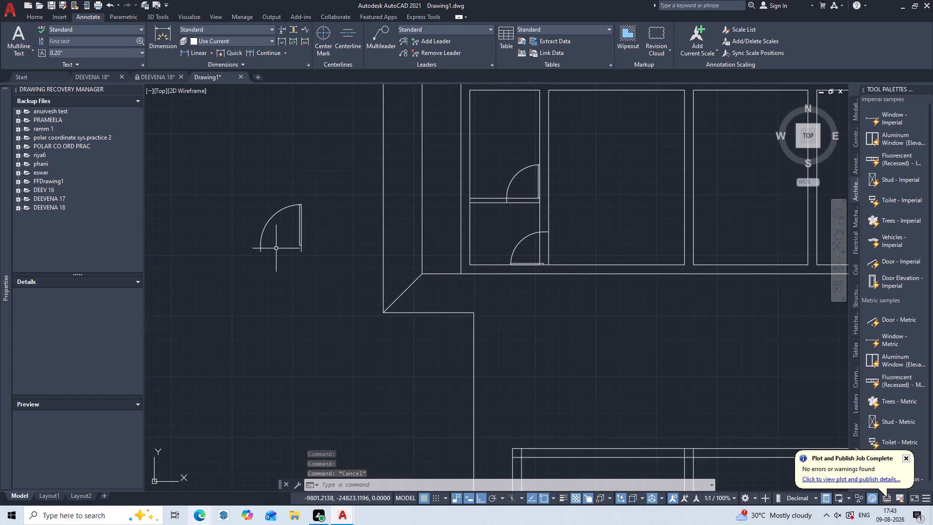
{"action": "scroll", "coordinate": [277, 248], "scroll_direction": "down", "scroll_amount": 1}
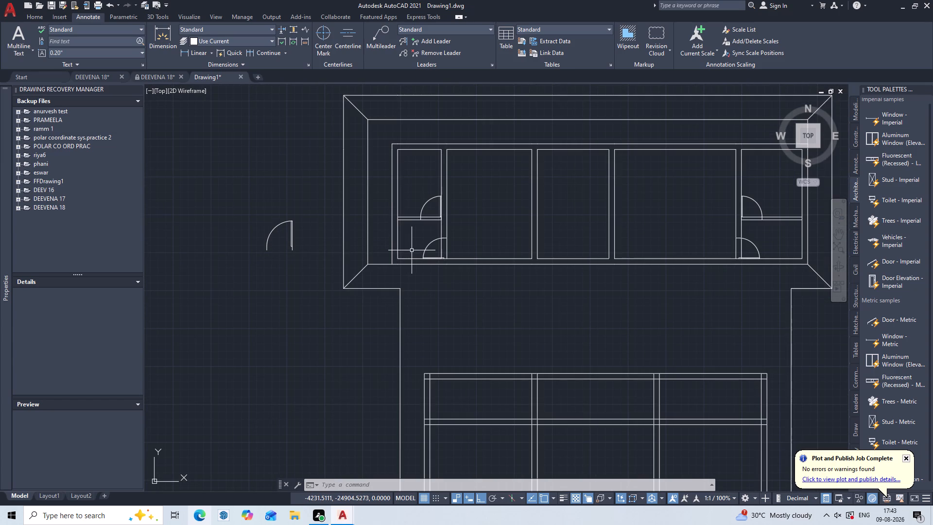
{"action": "scroll", "coordinate": [413, 250], "scroll_direction": "up", "scroll_amount": 1}
{"action": "middle_click_drag", "start_coordinate": [414, 250], "coordinate": [329, 294]}
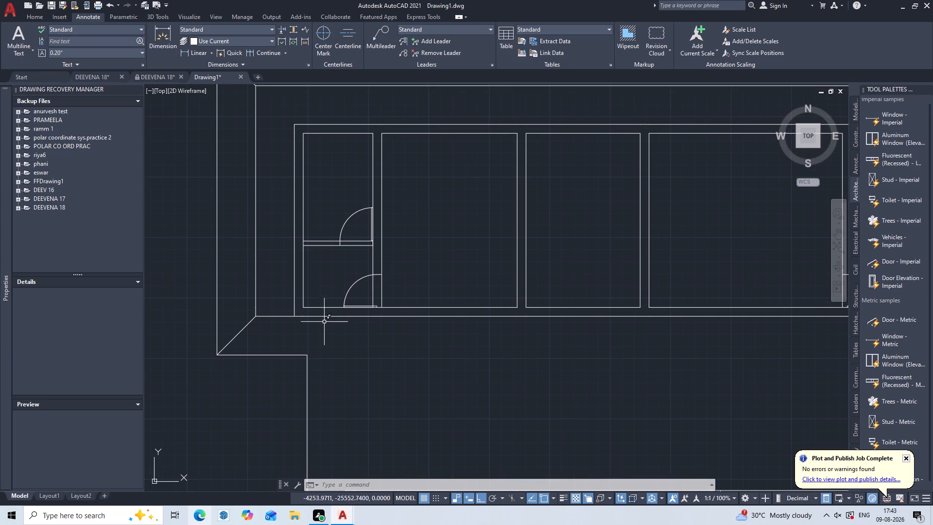
{"action": "middle_click_drag", "start_coordinate": [259, 307], "coordinate": [435, 321]}
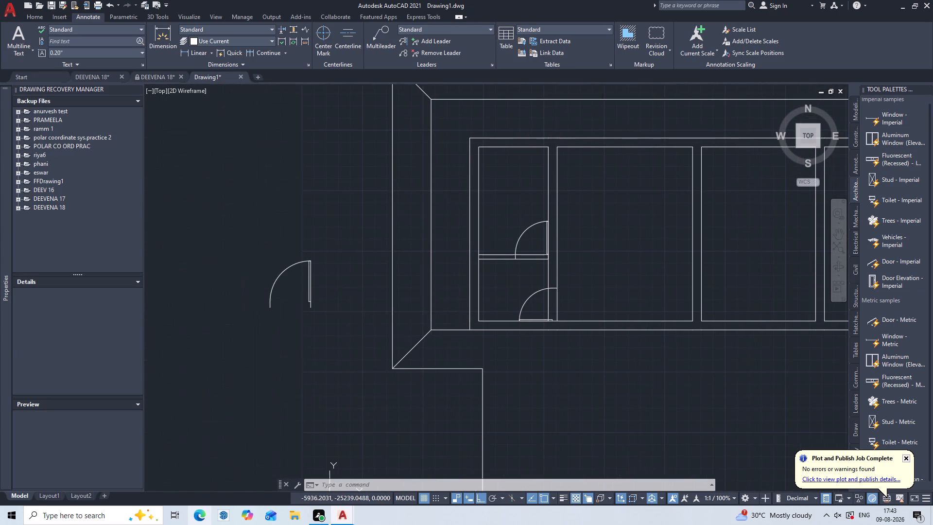
{"action": "left_click", "coordinate": [342, 247]}
{"action": "left_click", "coordinate": [233, 345]}
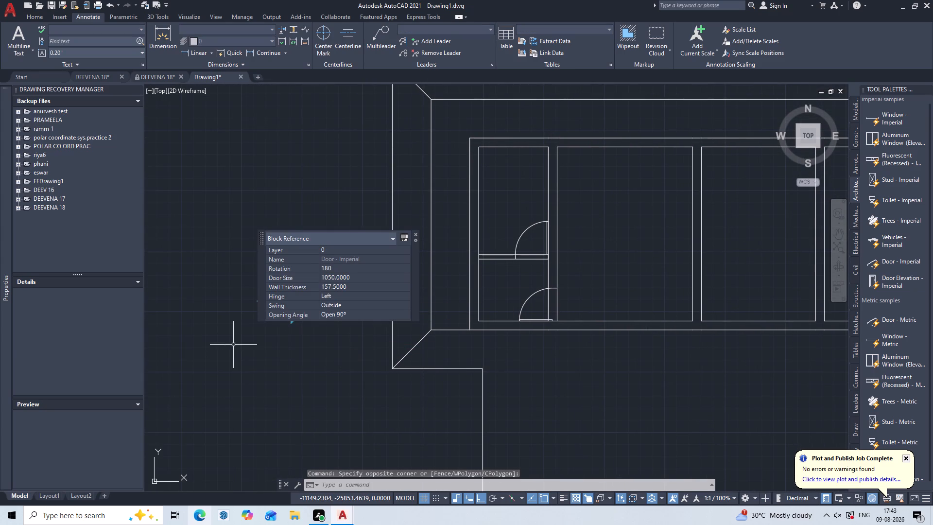
{"action": "type", "text": "COP"}
{"action": "key", "text": "Return"}
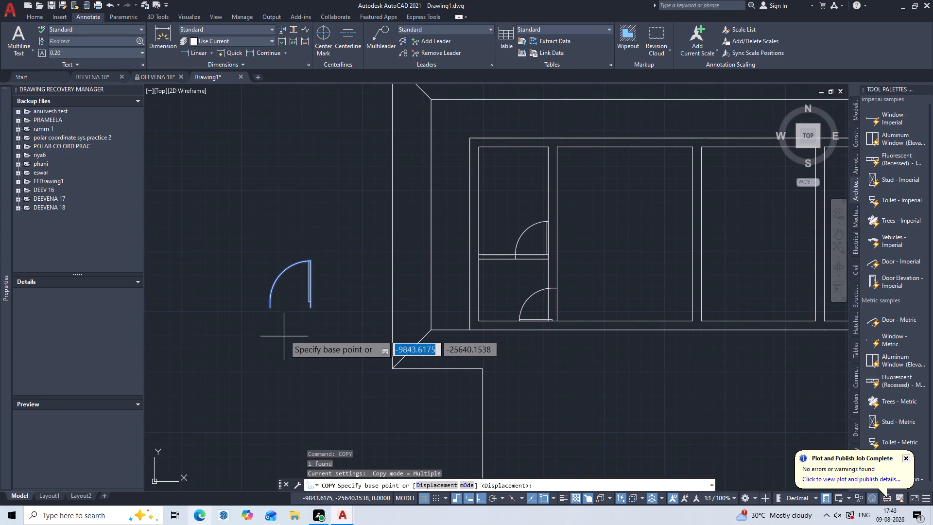
{"action": "scroll", "coordinate": [301, 327], "scroll_direction": "up", "scroll_amount": 2}
{"action": "left_click", "coordinate": [324, 280]}
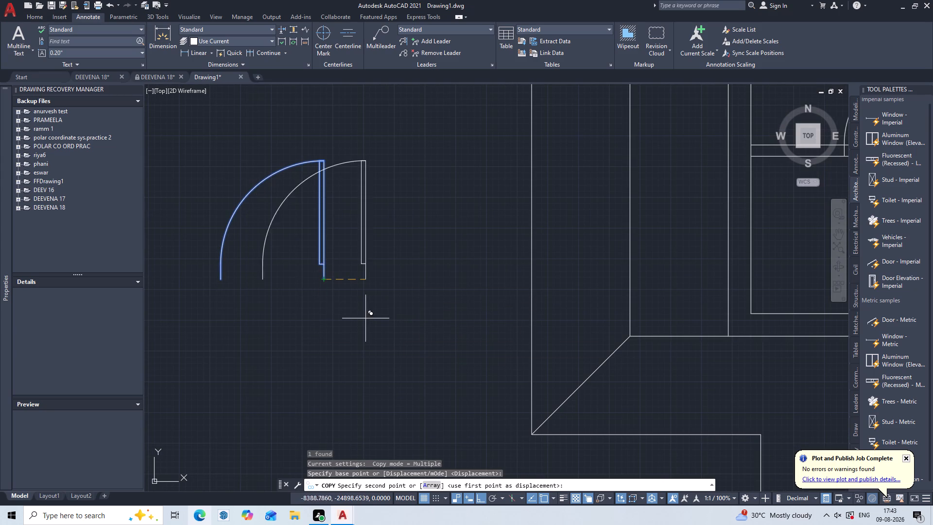
{"action": "key", "text": "F8"}
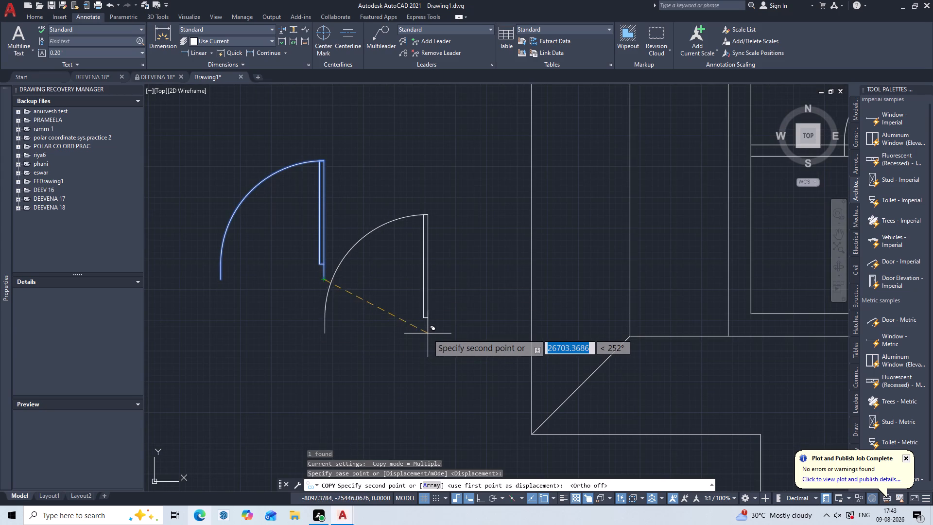
{"action": "scroll", "coordinate": [434, 332], "scroll_direction": "down", "scroll_amount": 1}
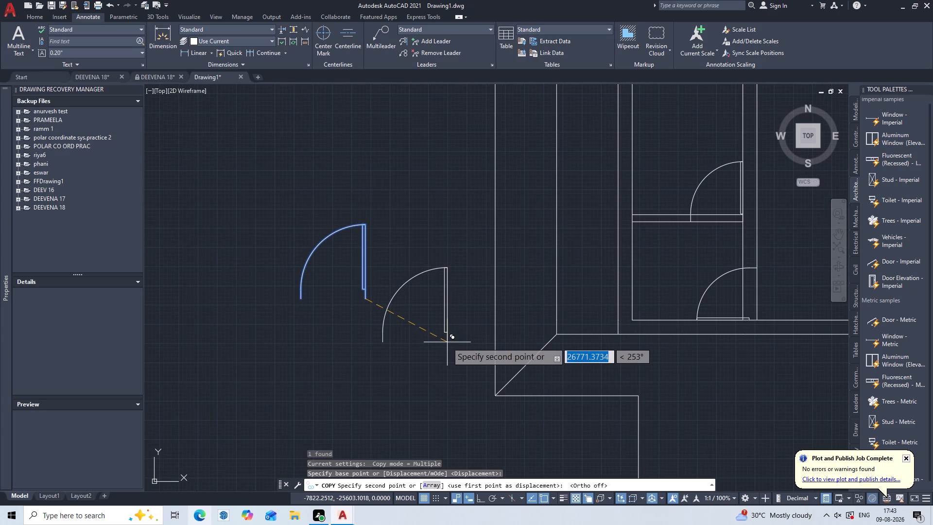
{"action": "middle_click_drag", "start_coordinate": [556, 325], "coordinate": [357, 350]}
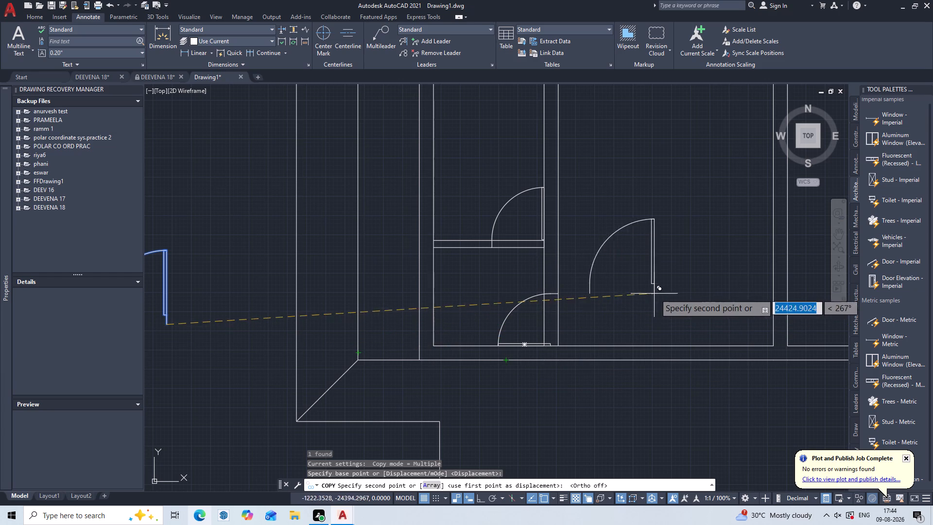
{"action": "scroll", "coordinate": [662, 303], "scroll_direction": "down", "scroll_amount": 1}
{"action": "middle_click_drag", "start_coordinate": [662, 303], "coordinate": [482, 262]}
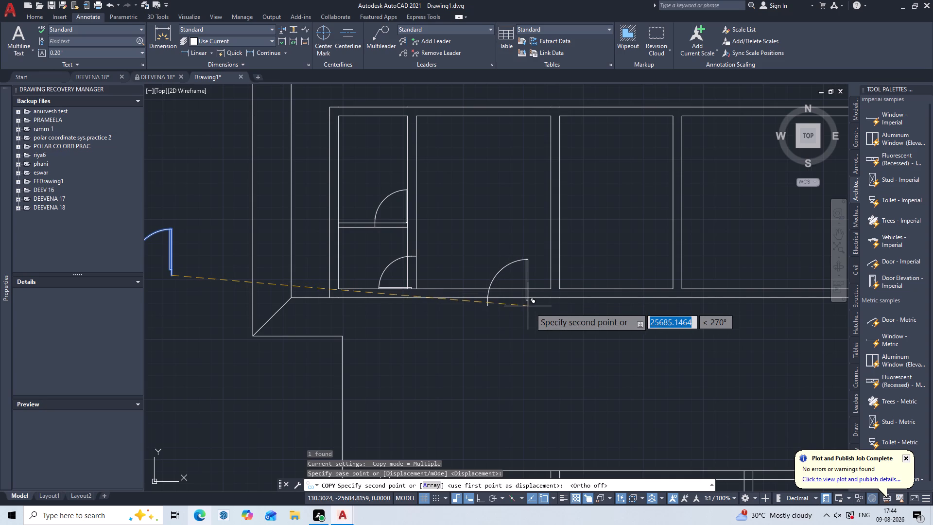
{"action": "scroll", "coordinate": [553, 283], "scroll_direction": "up", "scroll_amount": 1}
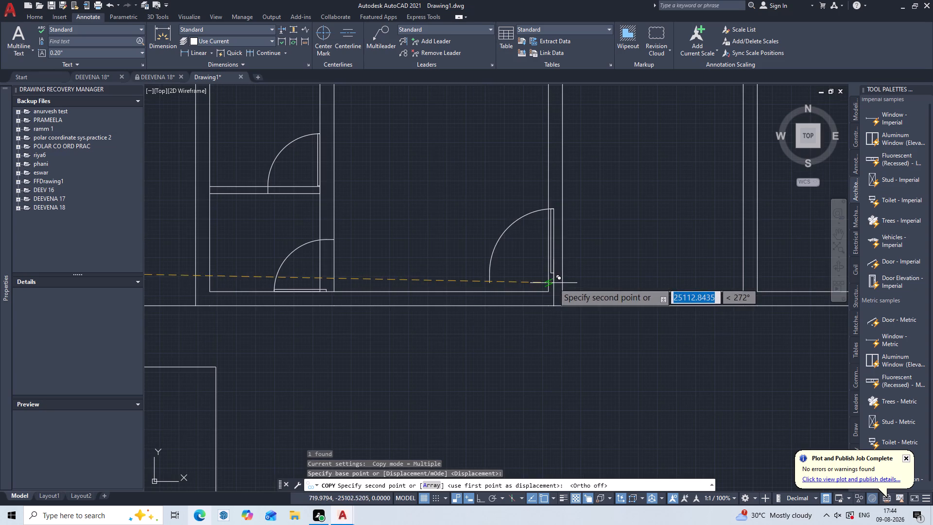
{"action": "scroll", "coordinate": [553, 303], "scroll_direction": "up", "scroll_amount": 1}
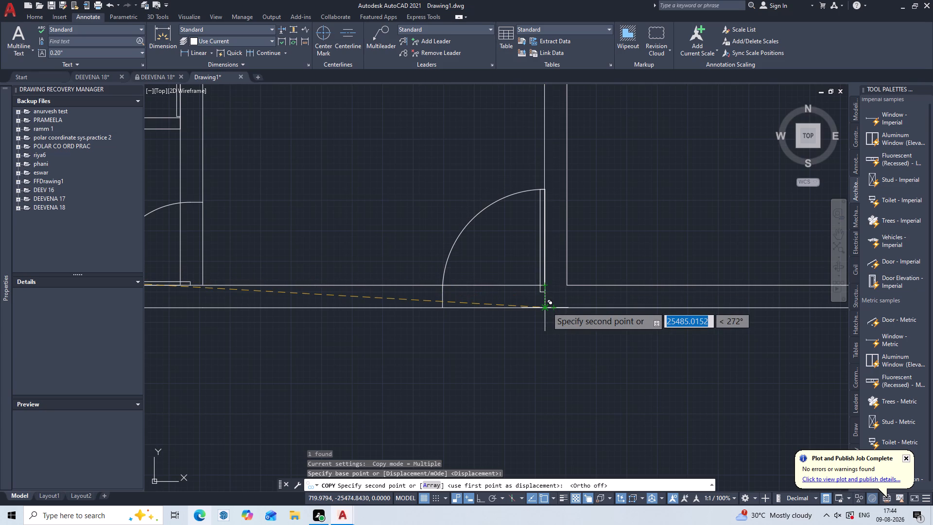
{"action": "left_click", "coordinate": [547, 307]}
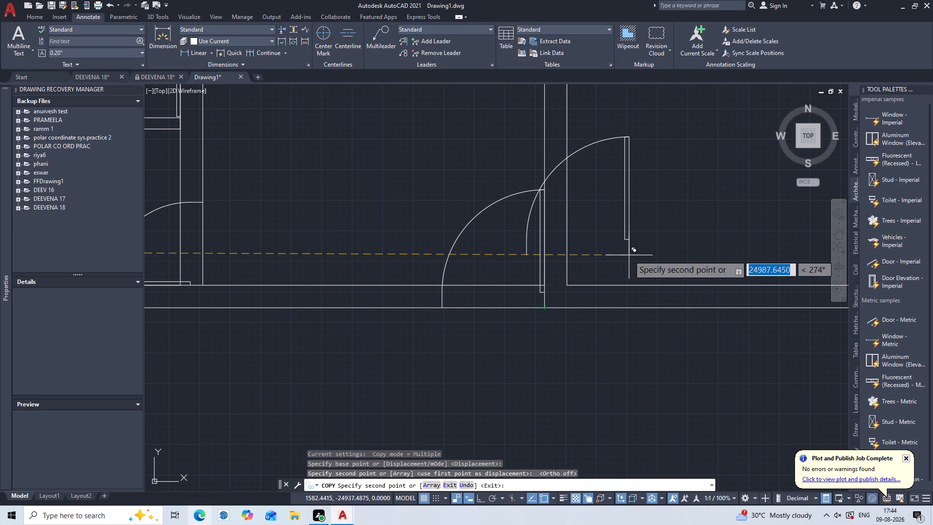
Place another door copy on the south wall's outer line, below the third room's southeast inner corner.
{"action": "middle_click_drag", "start_coordinate": [629, 255], "coordinate": [524, 277]}
{"action": "middle_click_drag", "start_coordinate": [616, 305], "coordinate": [433, 278]}
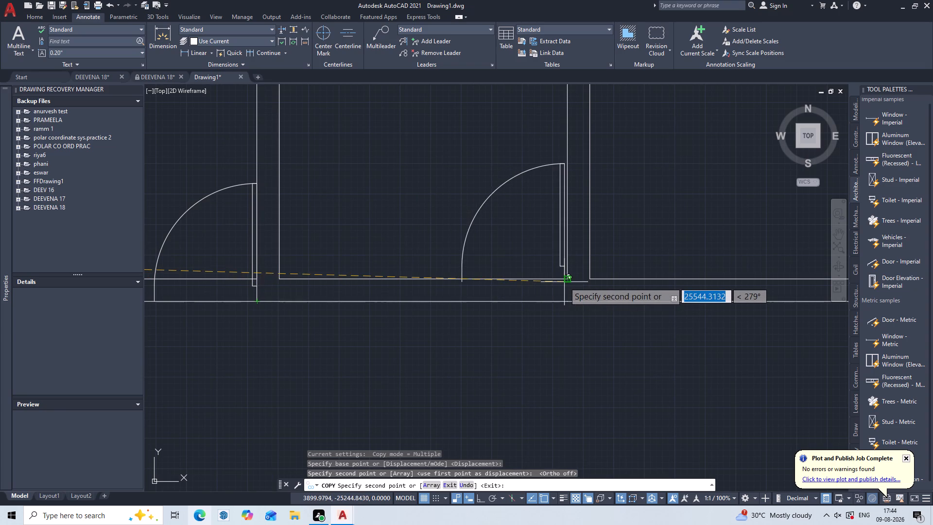
{"action": "left_click", "coordinate": [567, 304]}
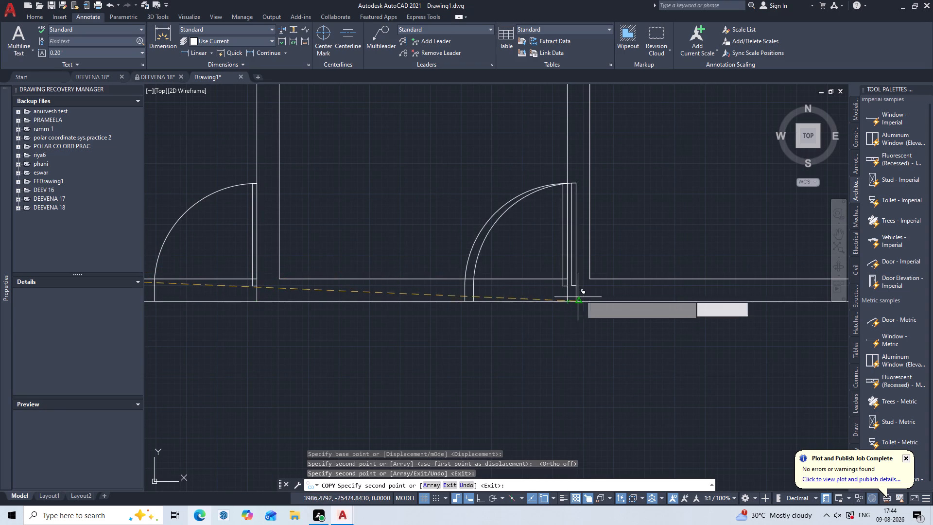
Place a third door copy on the south wall's outer line at about the middle of the fourth room, and finish copying.
{"action": "scroll", "coordinate": [585, 297], "scroll_direction": "down", "scroll_amount": 1}
{"action": "middle_click_drag", "start_coordinate": [582, 300], "coordinate": [448, 302]}
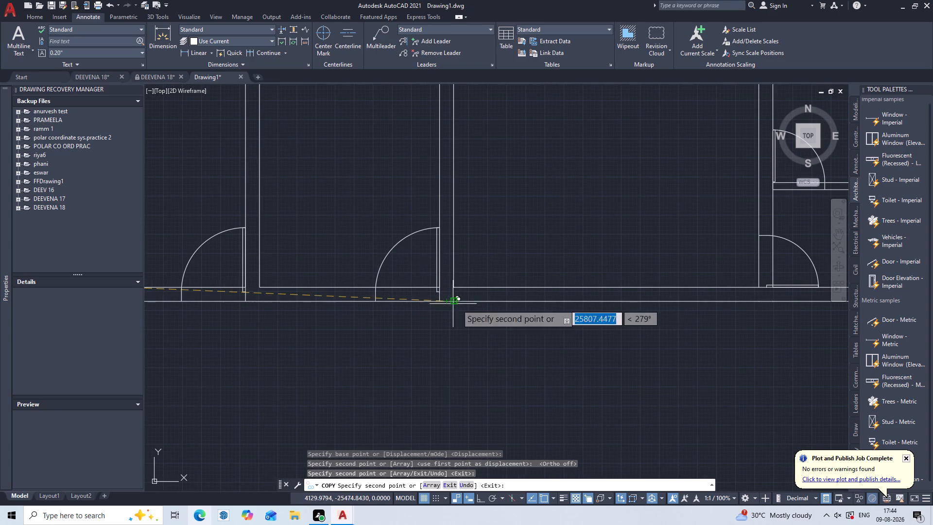
{"action": "middle_click_drag", "start_coordinate": [653, 307], "coordinate": [566, 289]}
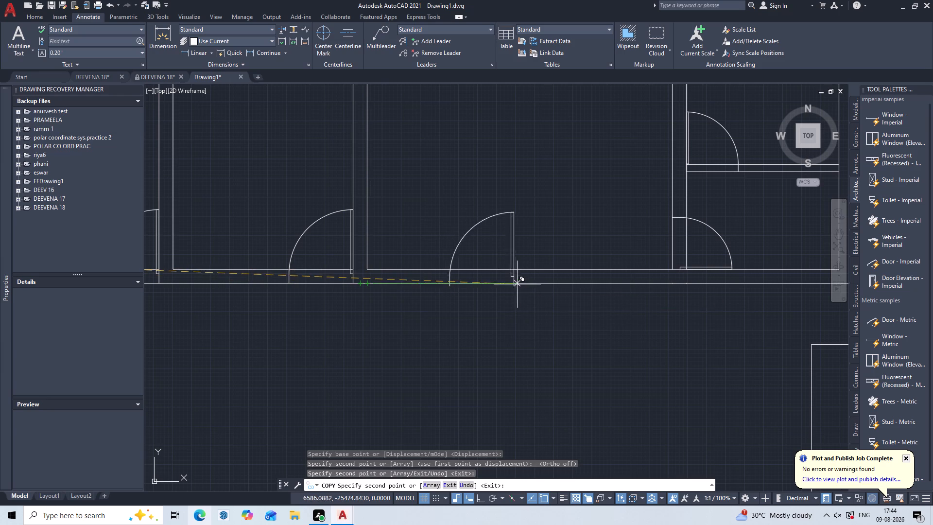
{"action": "left_click", "coordinate": [521, 284]}
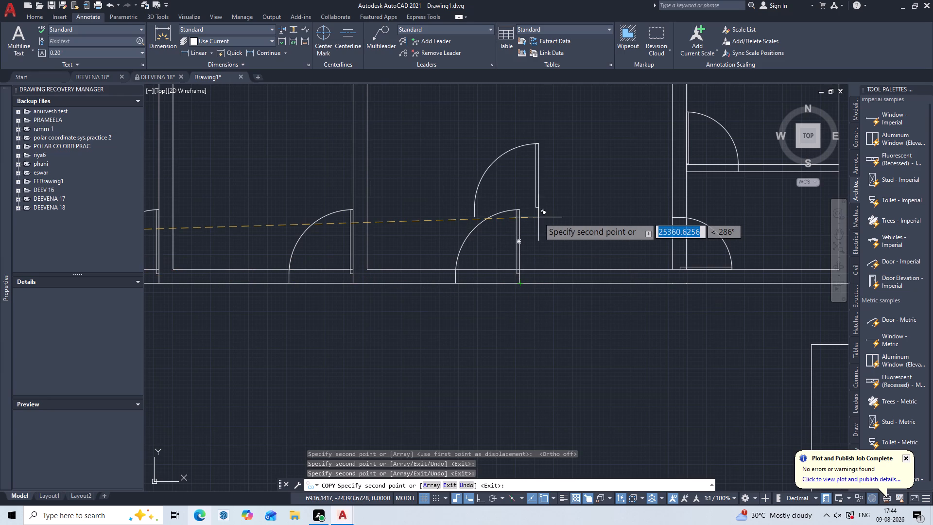
{"action": "key", "text": "Escape"}
Scale the third room's south-wall door by reference from its east base endpoint, taking its opening width as the reference and 900 as the new length.
{"action": "scroll", "coordinate": [538, 230], "scroll_direction": "down", "scroll_amount": 2}
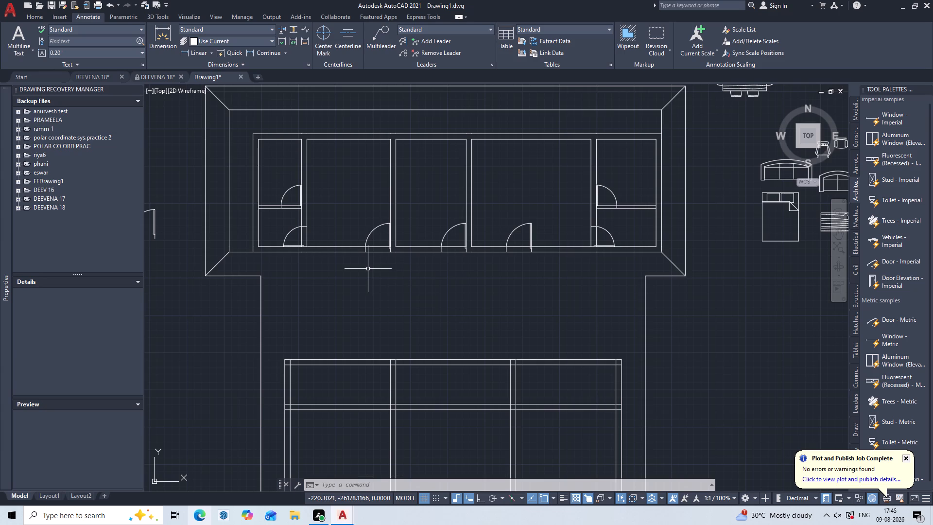
{"action": "middle_click_drag", "start_coordinate": [368, 269], "coordinate": [398, 315]}
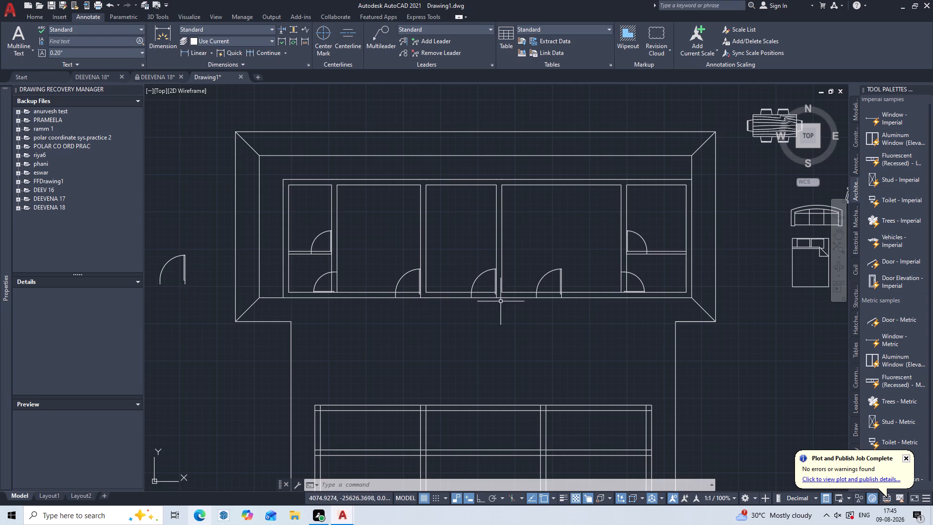
{"action": "scroll", "coordinate": [487, 283], "scroll_direction": "up", "scroll_amount": 3}
{"action": "left_click", "coordinate": [482, 229]}
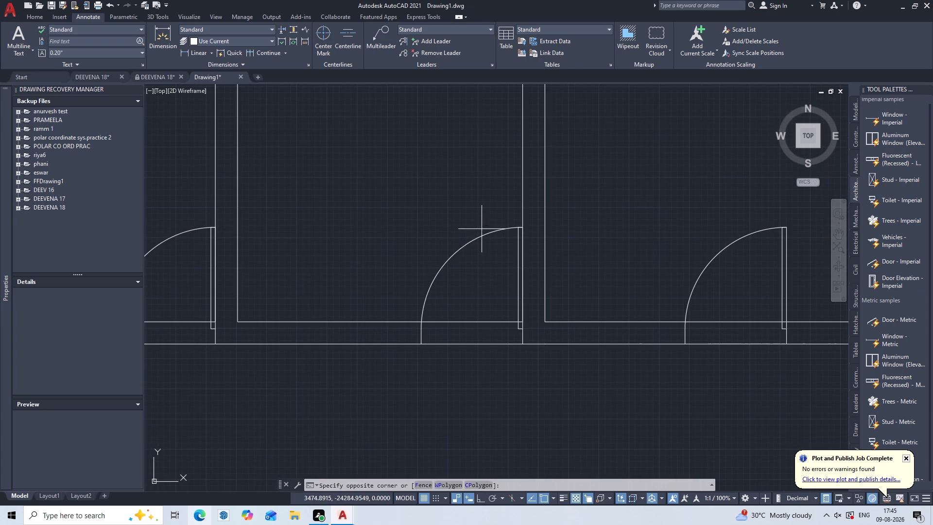
{"action": "left_click", "coordinate": [421, 282]}
{"action": "key", "text": "s"}
{"action": "key", "text": "c"}
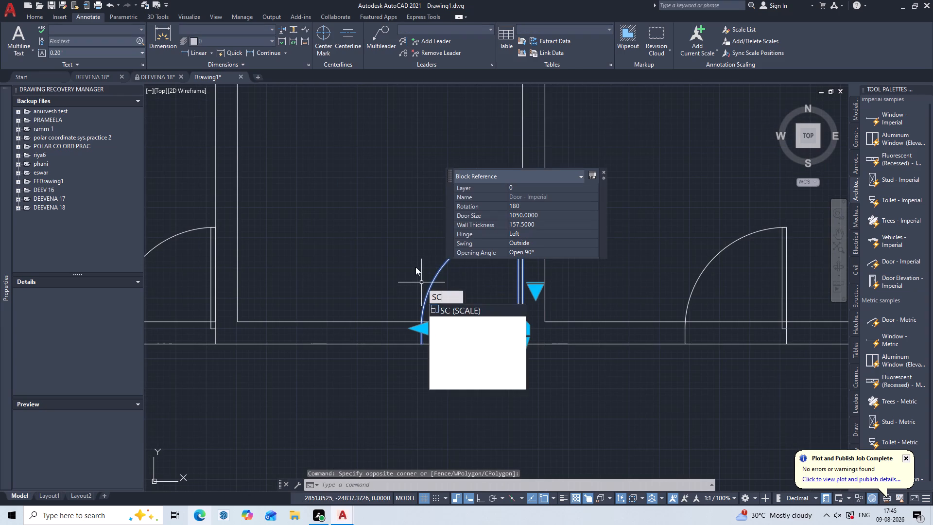
{"action": "key", "text": "Return"}
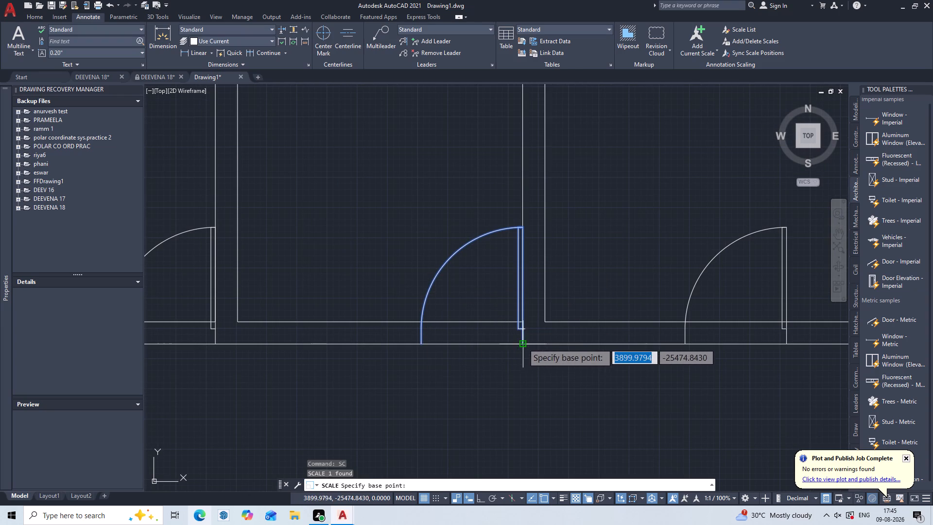
{"action": "left_click", "coordinate": [524, 343]}
{"action": "key", "text": "r"}
{"action": "key", "text": "Return"}
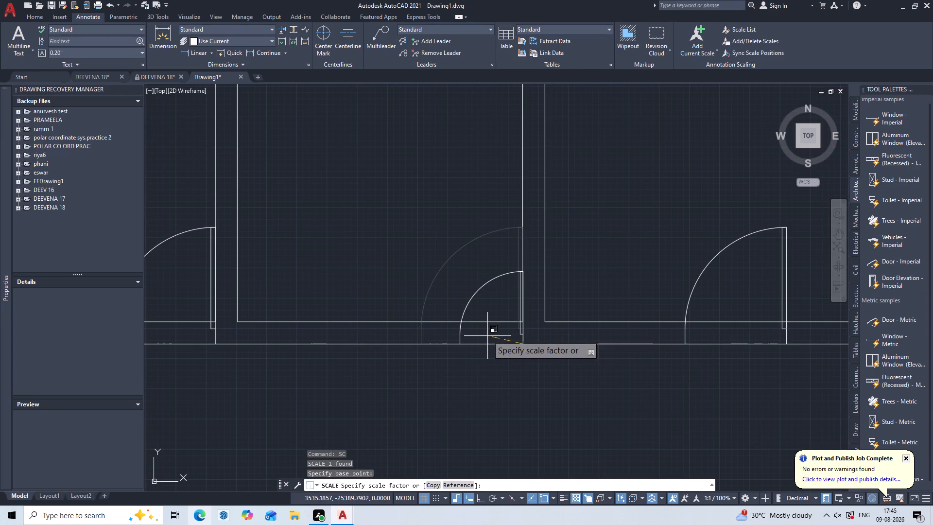
{"action": "left_click", "coordinate": [522, 346]}
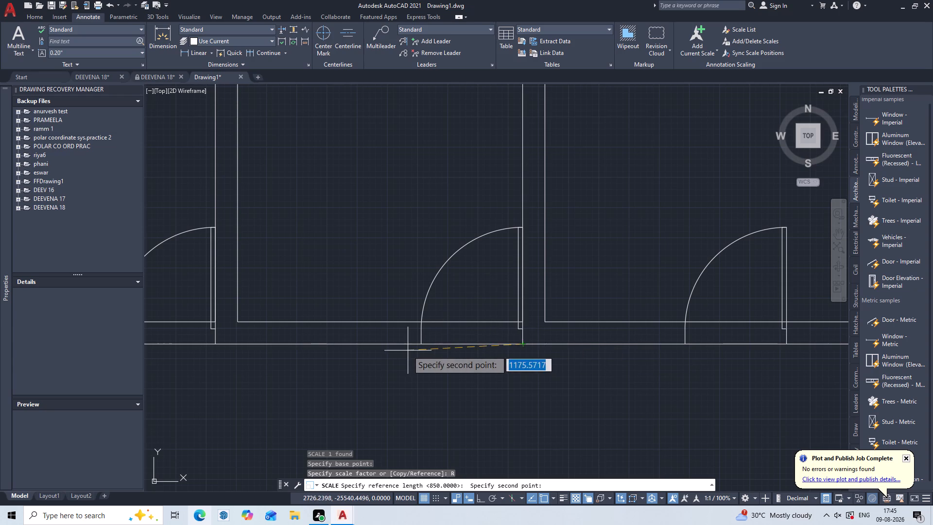
{"action": "left_click", "coordinate": [421, 347]}
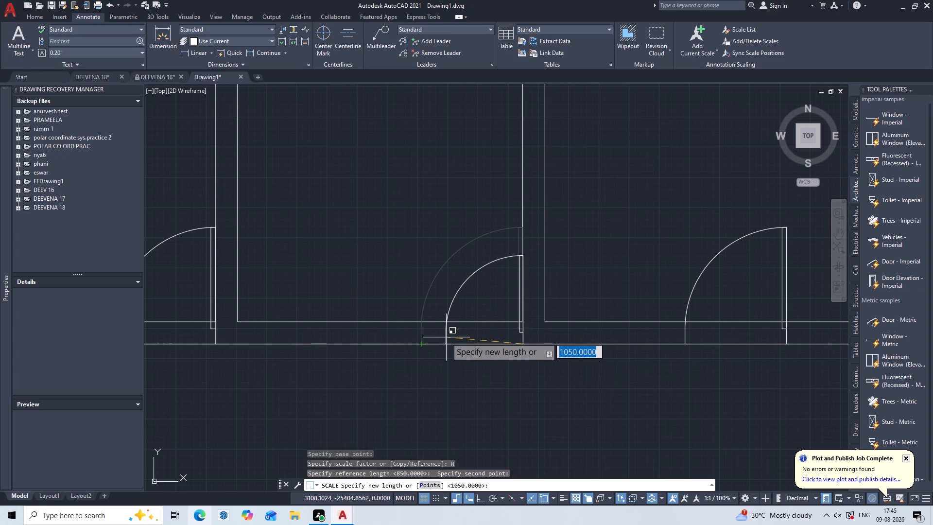
{"action": "key", "text": "F8"}
{"action": "type", "text": "900"}
{"action": "key", "text": "Return"}
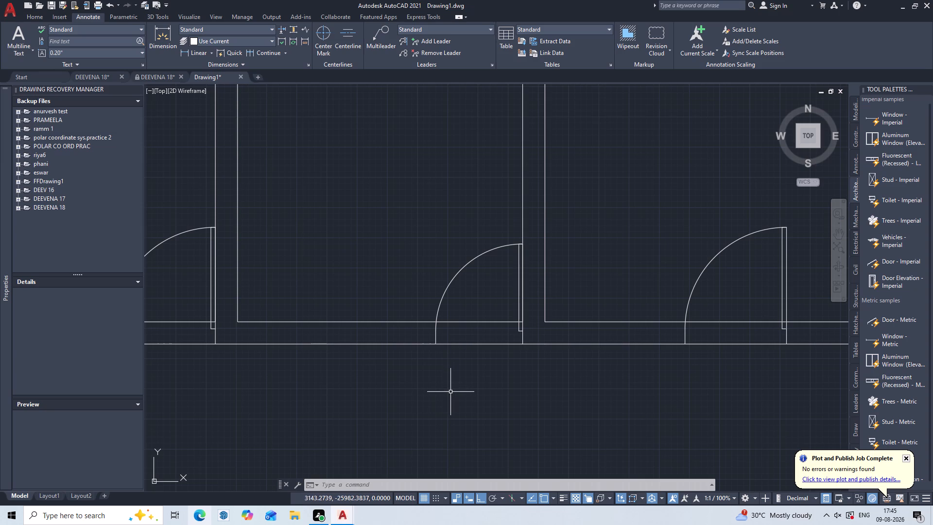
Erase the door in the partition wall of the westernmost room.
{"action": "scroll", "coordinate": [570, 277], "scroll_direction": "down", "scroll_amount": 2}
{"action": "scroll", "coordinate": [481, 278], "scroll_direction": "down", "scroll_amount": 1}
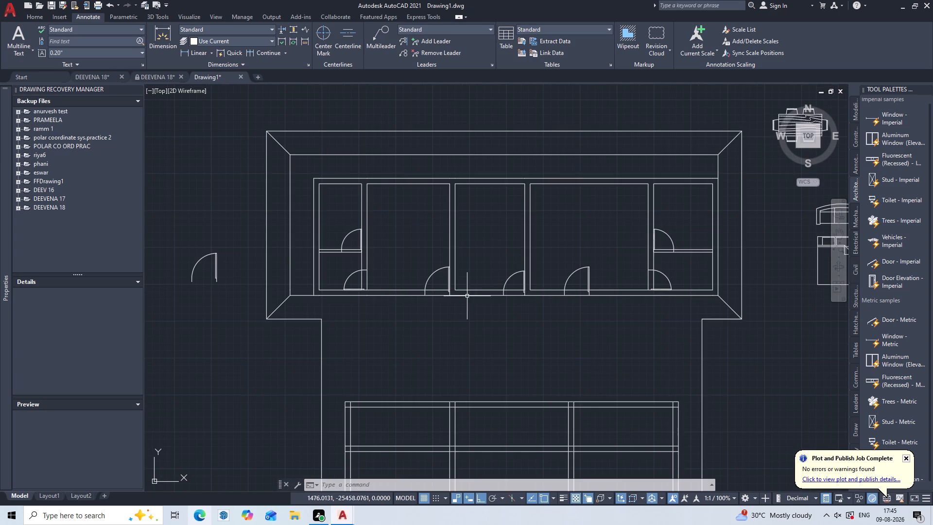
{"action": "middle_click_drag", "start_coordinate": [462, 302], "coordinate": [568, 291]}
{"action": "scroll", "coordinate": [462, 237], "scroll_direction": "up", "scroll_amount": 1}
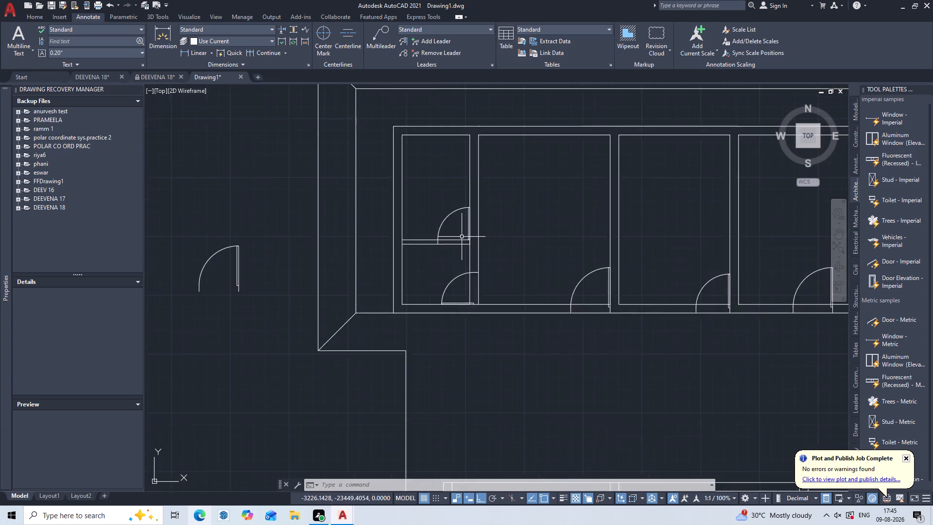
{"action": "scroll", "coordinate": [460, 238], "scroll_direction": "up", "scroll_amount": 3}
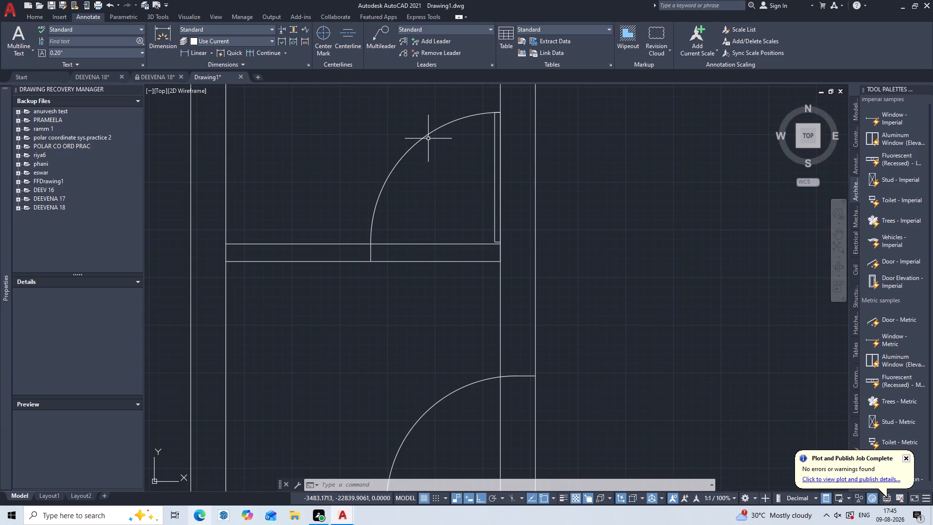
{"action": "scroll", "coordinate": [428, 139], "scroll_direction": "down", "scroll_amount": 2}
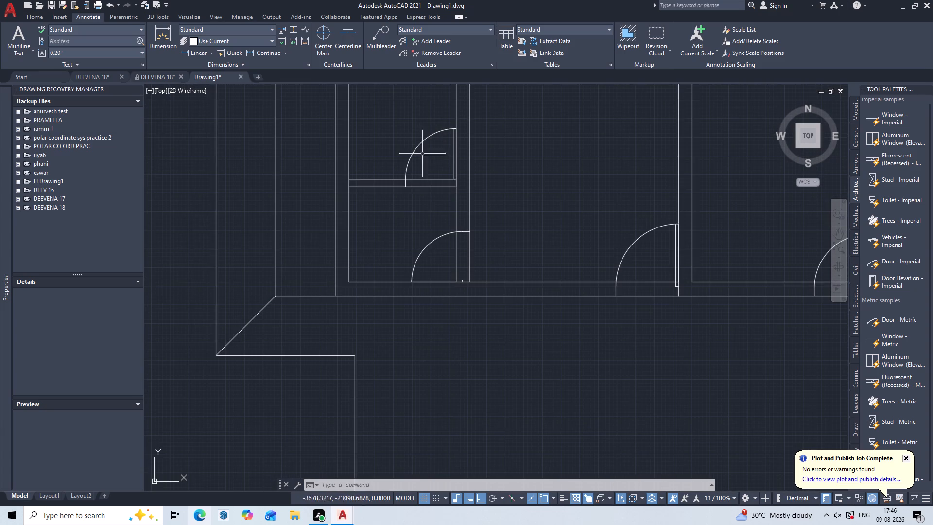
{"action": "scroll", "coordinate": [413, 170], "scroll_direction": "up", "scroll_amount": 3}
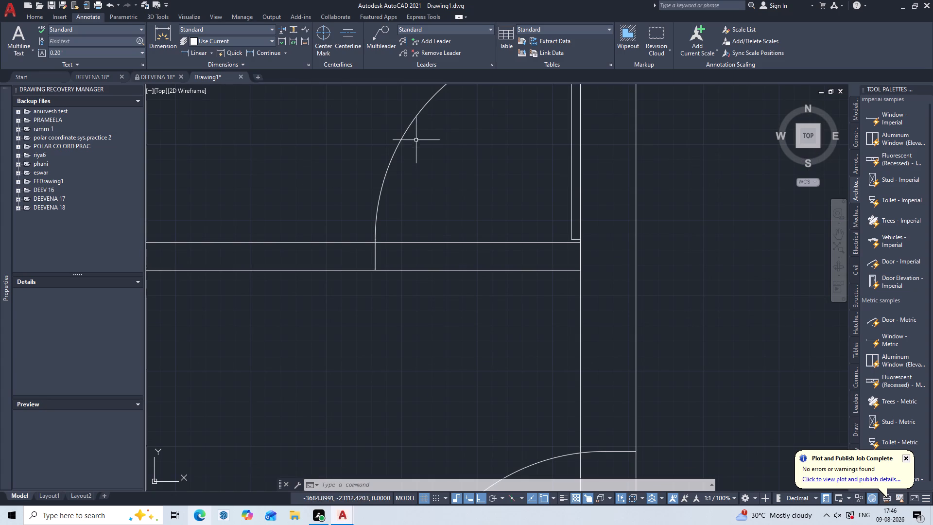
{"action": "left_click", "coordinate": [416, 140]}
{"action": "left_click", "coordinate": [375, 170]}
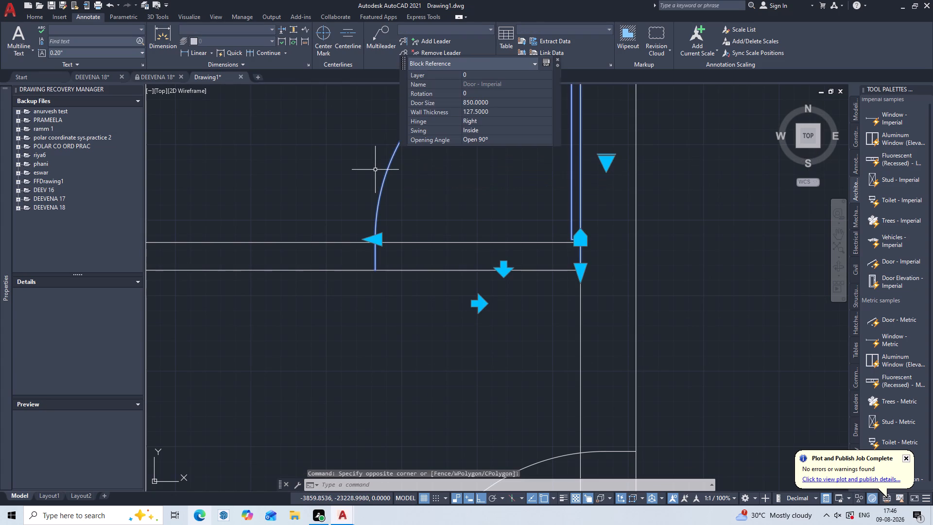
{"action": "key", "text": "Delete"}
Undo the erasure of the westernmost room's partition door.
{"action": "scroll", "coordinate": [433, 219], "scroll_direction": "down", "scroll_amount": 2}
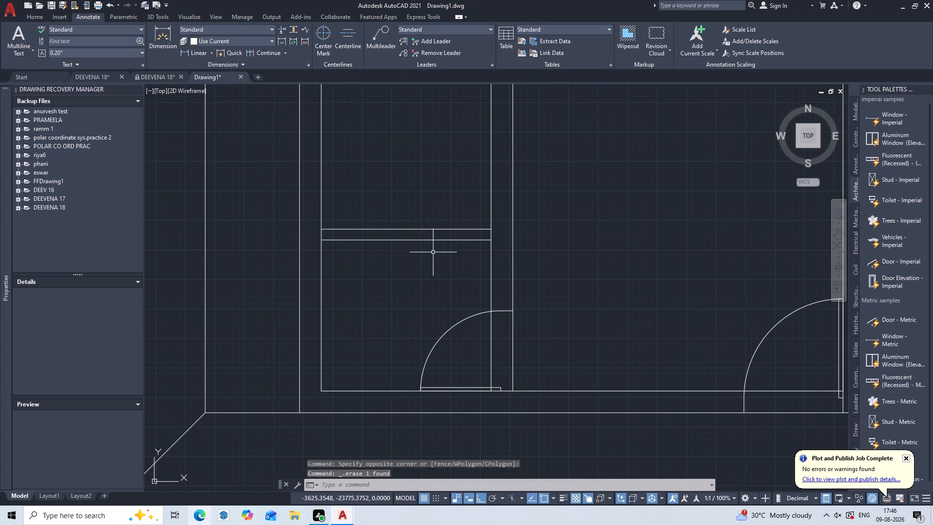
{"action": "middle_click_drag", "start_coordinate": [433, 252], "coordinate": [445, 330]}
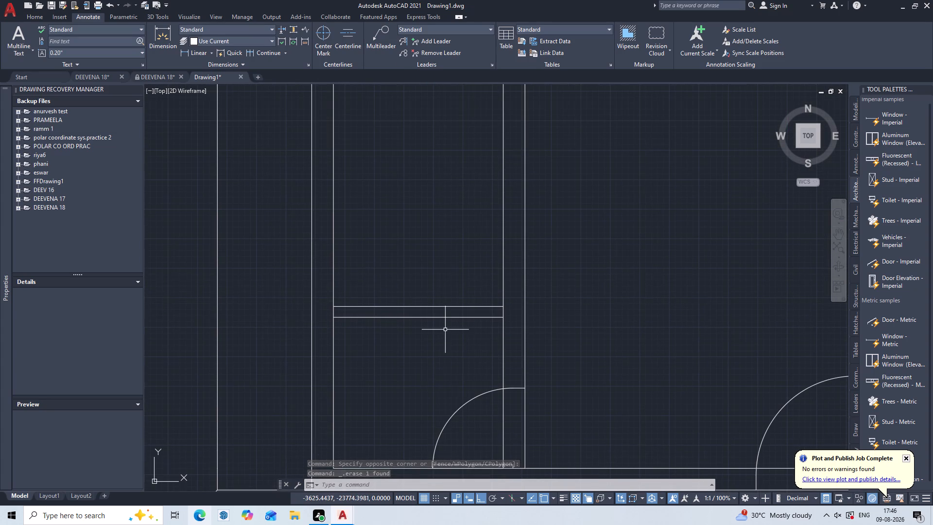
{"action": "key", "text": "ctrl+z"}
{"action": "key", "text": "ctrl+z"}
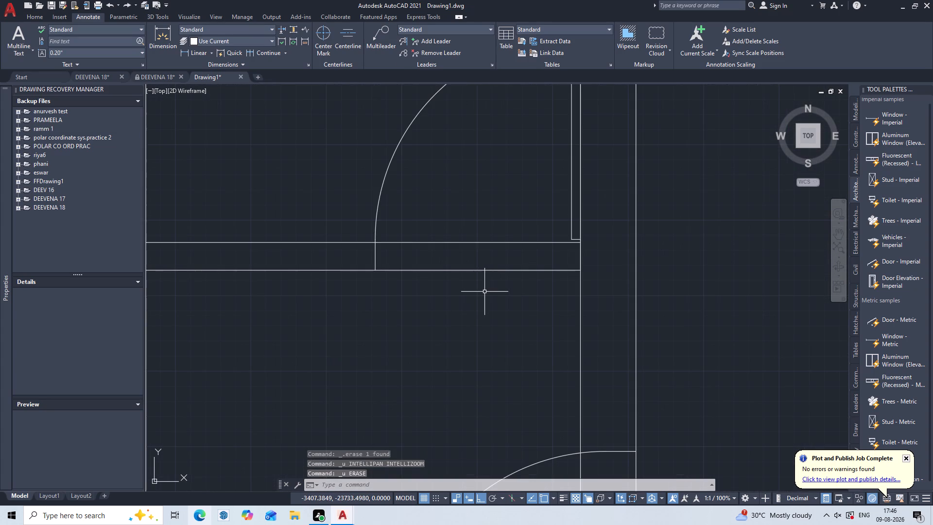
Trim both partition wall lines across the door opening in the westernmost room.
{"action": "scroll", "coordinate": [486, 292], "scroll_direction": "down", "scroll_amount": 4}
{"action": "middle_click_drag", "start_coordinate": [492, 292], "coordinate": [422, 282]}
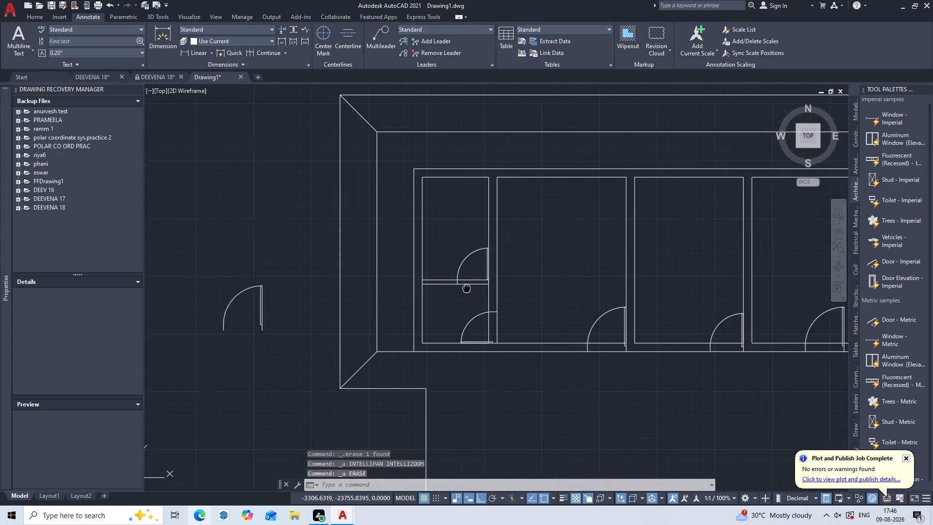
{"action": "middle_click_drag", "start_coordinate": [422, 282], "coordinate": [266, 265]}
{"action": "middle_click_drag", "start_coordinate": [478, 256], "coordinate": [435, 232]}
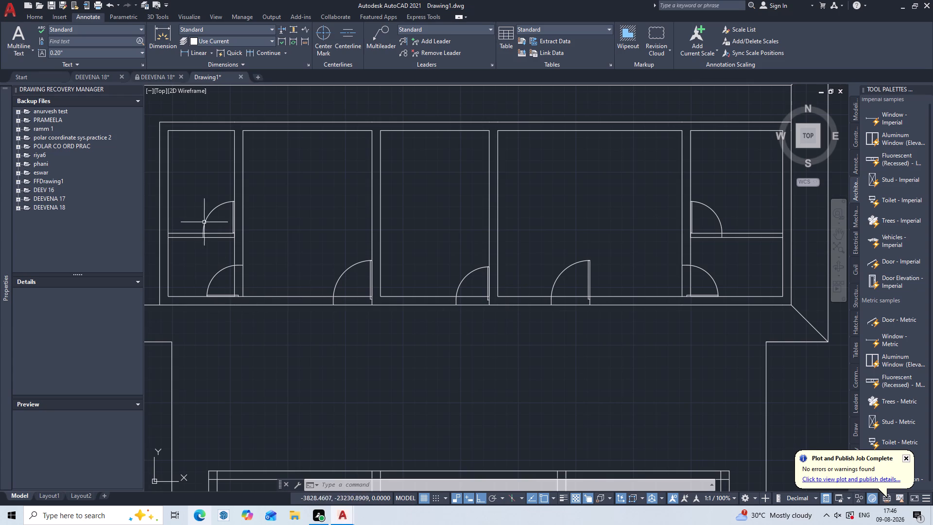
{"action": "scroll", "coordinate": [207, 224], "scroll_direction": "up", "scroll_amount": 4}
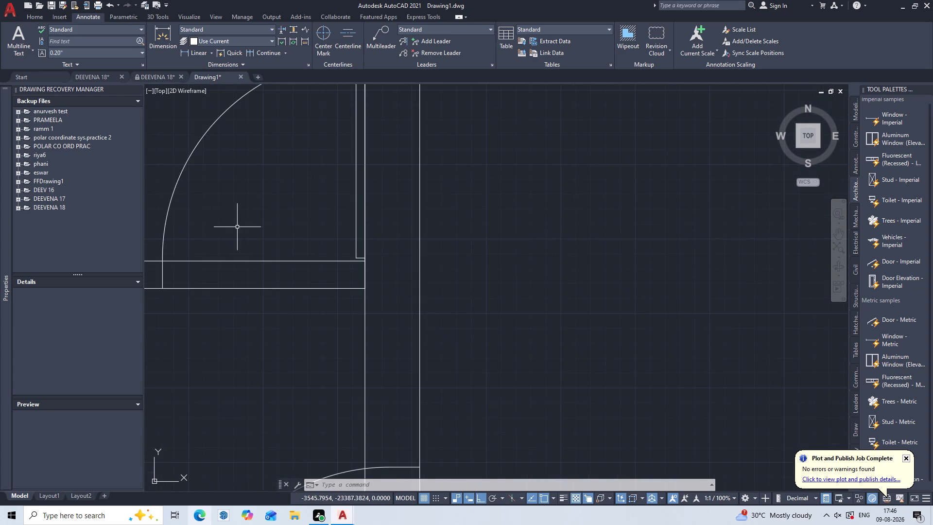
{"action": "type", "text": "TR"}
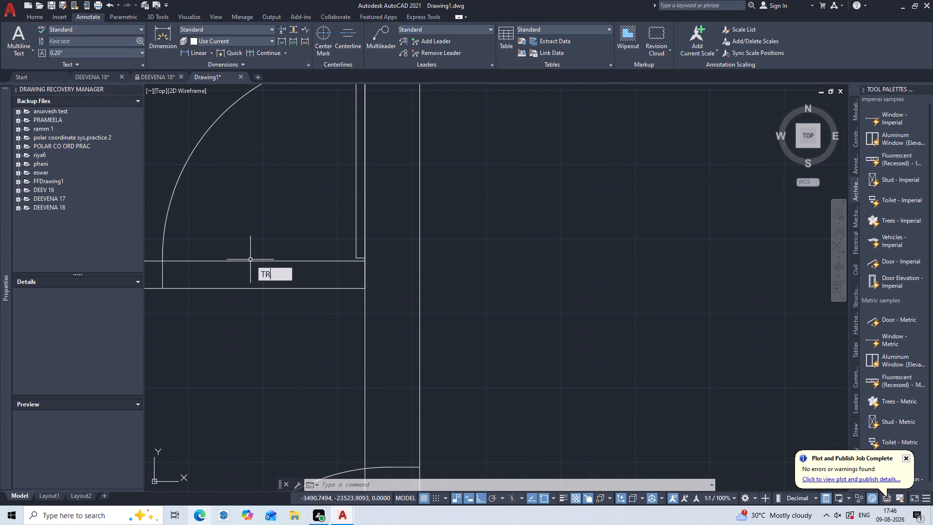
{"action": "key", "text": "Return"}
{"action": "left_click", "coordinate": [261, 258]}
{"action": "left_click", "coordinate": [267, 308]}
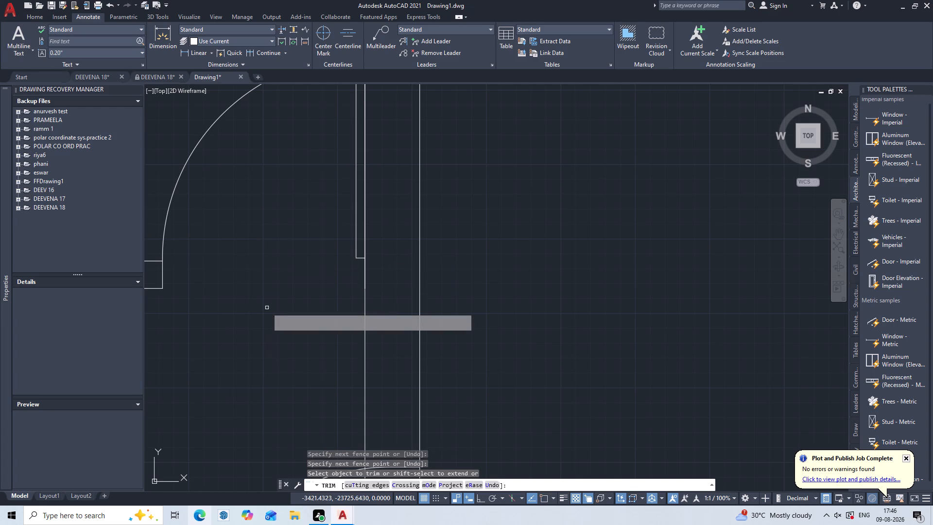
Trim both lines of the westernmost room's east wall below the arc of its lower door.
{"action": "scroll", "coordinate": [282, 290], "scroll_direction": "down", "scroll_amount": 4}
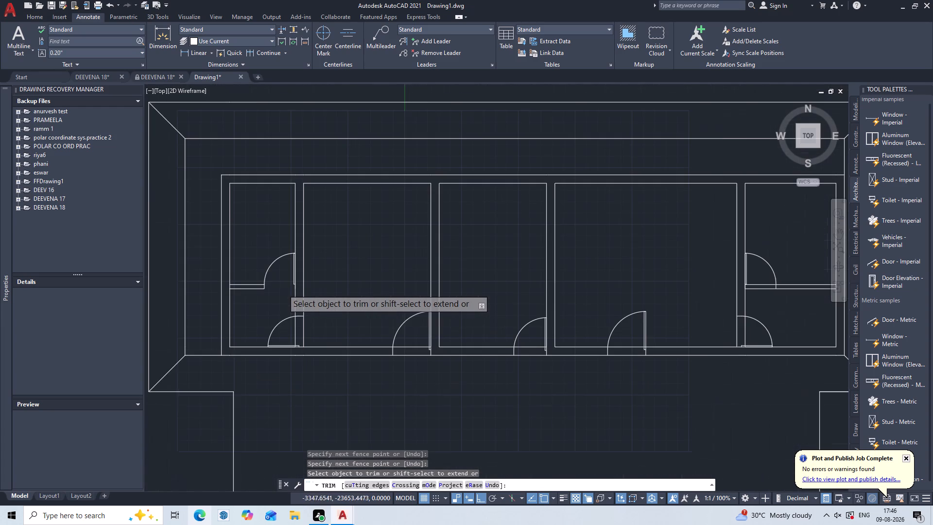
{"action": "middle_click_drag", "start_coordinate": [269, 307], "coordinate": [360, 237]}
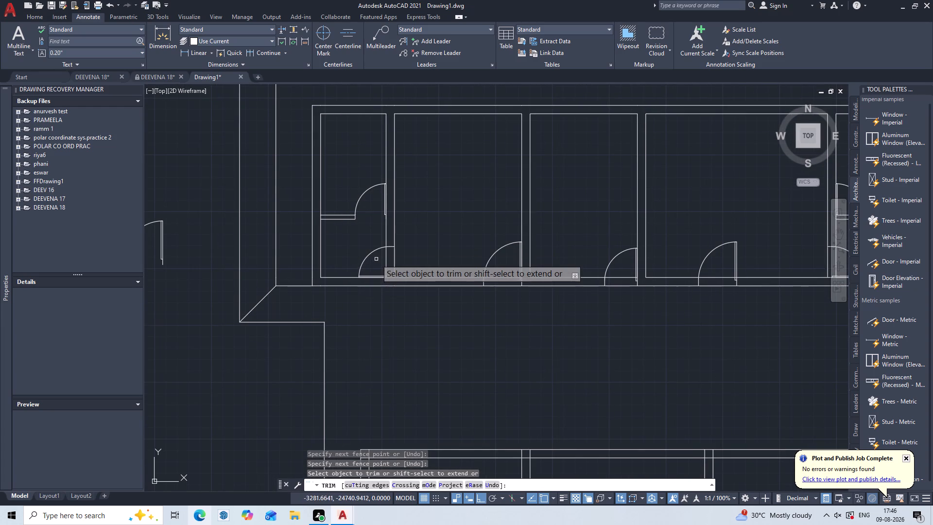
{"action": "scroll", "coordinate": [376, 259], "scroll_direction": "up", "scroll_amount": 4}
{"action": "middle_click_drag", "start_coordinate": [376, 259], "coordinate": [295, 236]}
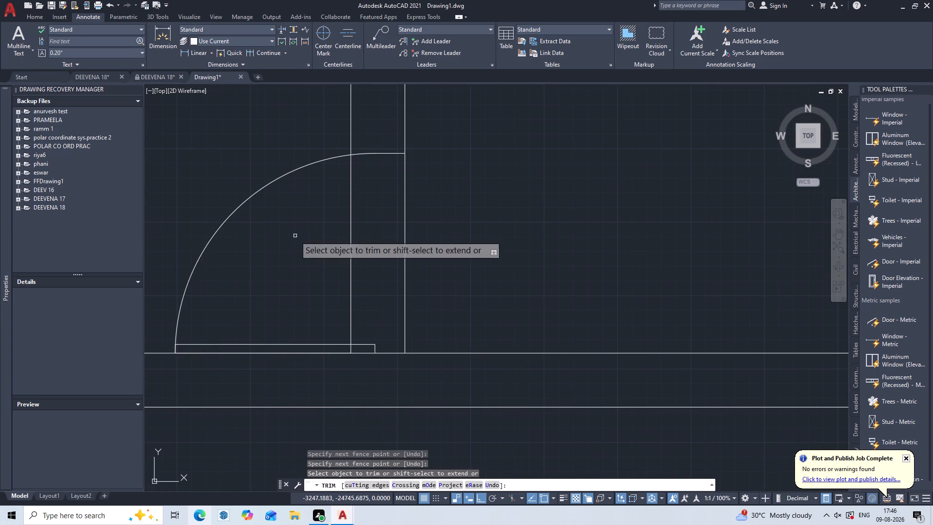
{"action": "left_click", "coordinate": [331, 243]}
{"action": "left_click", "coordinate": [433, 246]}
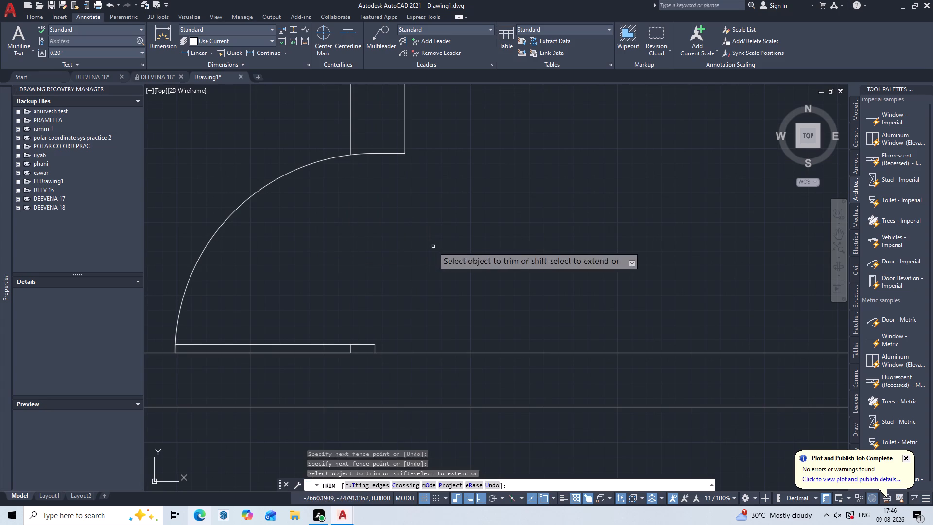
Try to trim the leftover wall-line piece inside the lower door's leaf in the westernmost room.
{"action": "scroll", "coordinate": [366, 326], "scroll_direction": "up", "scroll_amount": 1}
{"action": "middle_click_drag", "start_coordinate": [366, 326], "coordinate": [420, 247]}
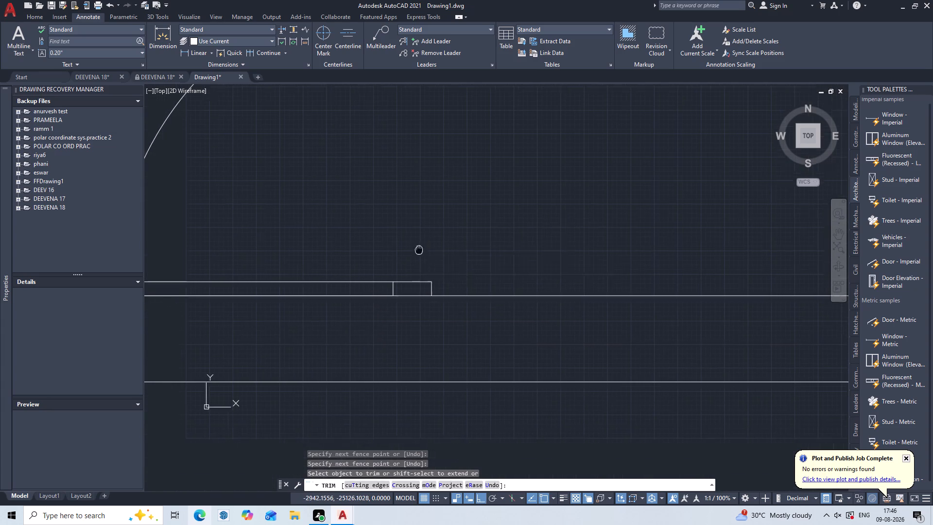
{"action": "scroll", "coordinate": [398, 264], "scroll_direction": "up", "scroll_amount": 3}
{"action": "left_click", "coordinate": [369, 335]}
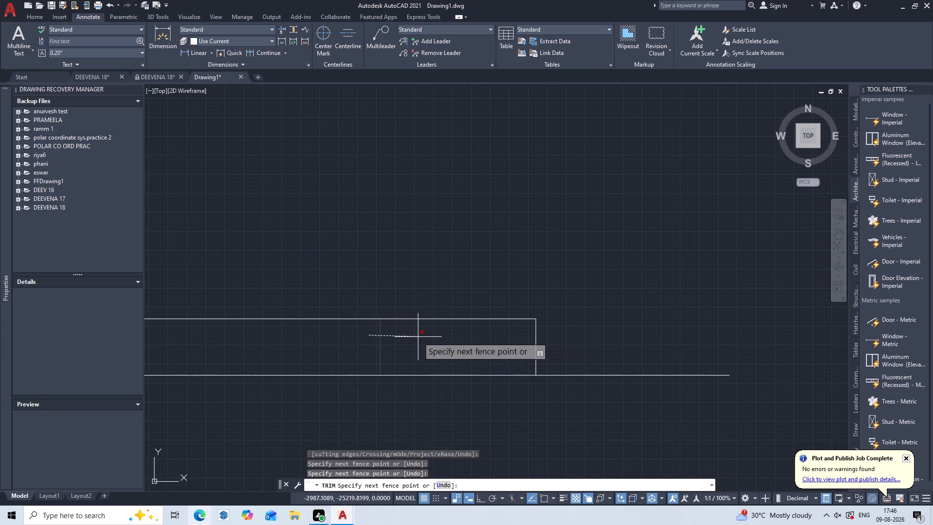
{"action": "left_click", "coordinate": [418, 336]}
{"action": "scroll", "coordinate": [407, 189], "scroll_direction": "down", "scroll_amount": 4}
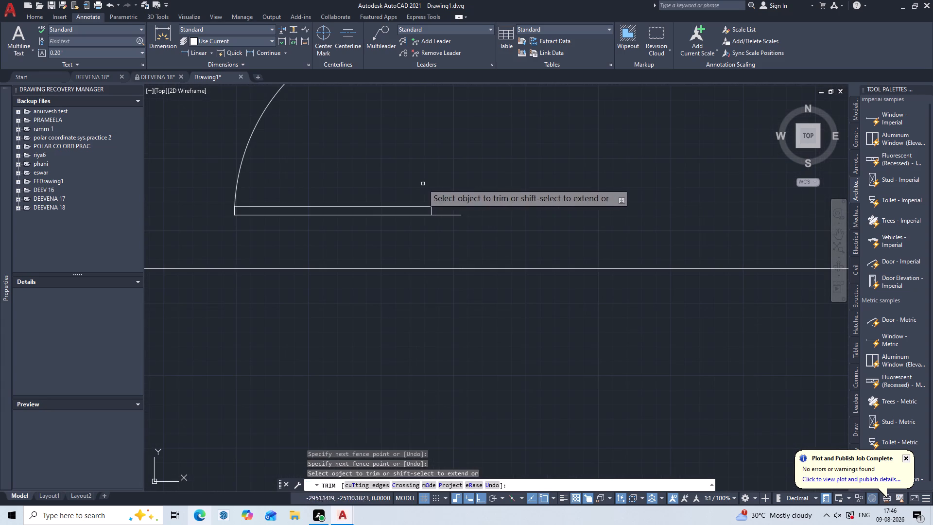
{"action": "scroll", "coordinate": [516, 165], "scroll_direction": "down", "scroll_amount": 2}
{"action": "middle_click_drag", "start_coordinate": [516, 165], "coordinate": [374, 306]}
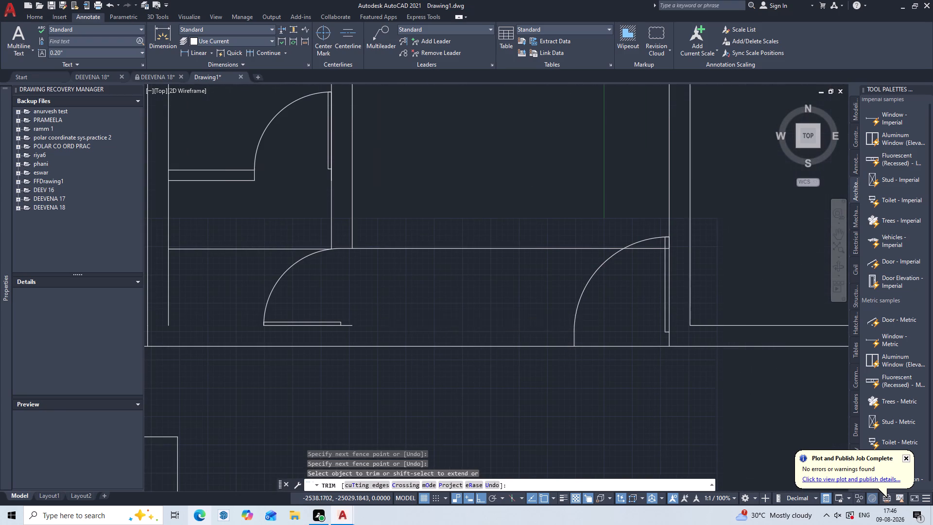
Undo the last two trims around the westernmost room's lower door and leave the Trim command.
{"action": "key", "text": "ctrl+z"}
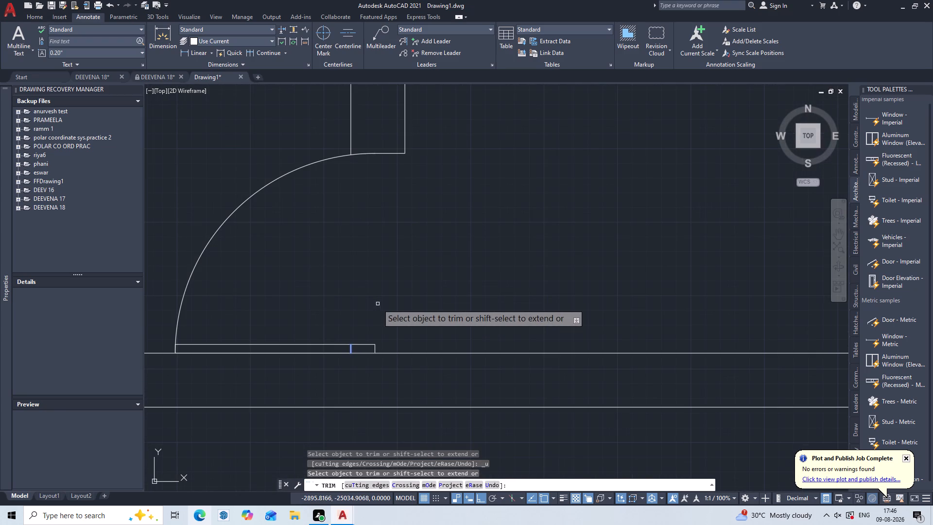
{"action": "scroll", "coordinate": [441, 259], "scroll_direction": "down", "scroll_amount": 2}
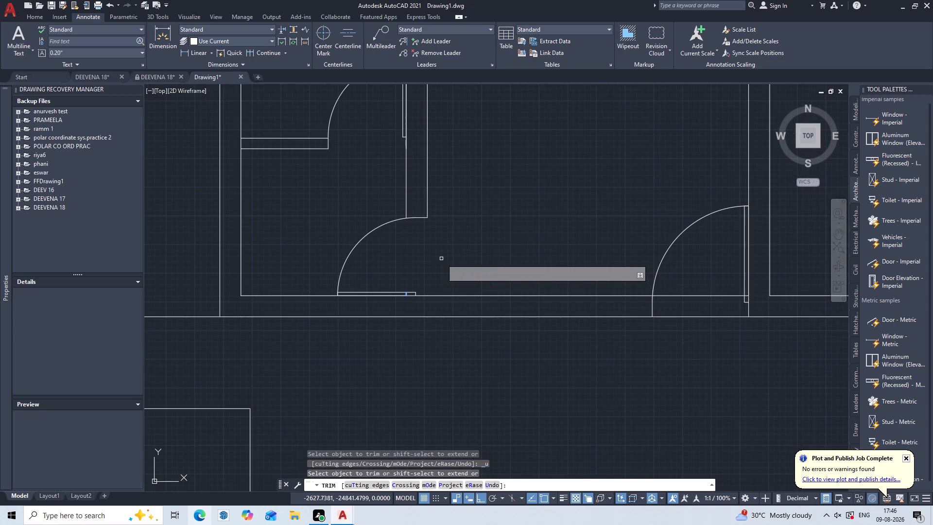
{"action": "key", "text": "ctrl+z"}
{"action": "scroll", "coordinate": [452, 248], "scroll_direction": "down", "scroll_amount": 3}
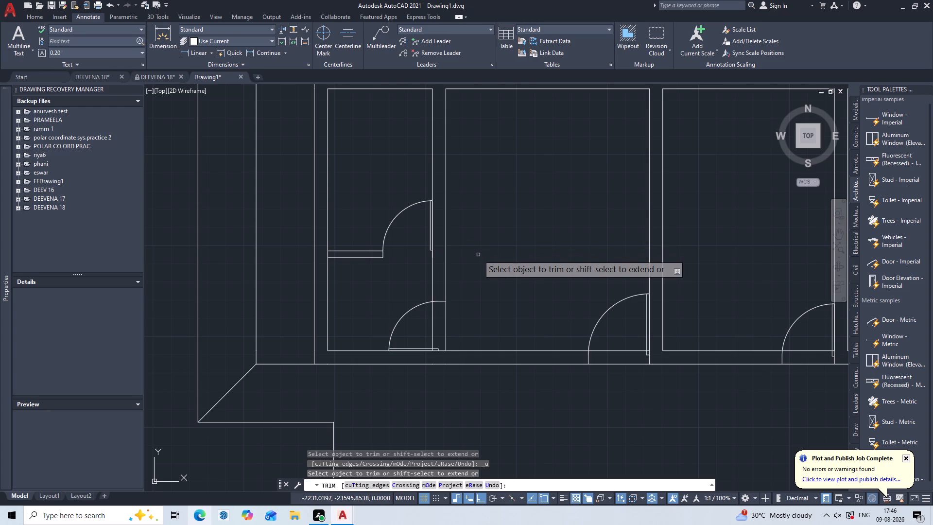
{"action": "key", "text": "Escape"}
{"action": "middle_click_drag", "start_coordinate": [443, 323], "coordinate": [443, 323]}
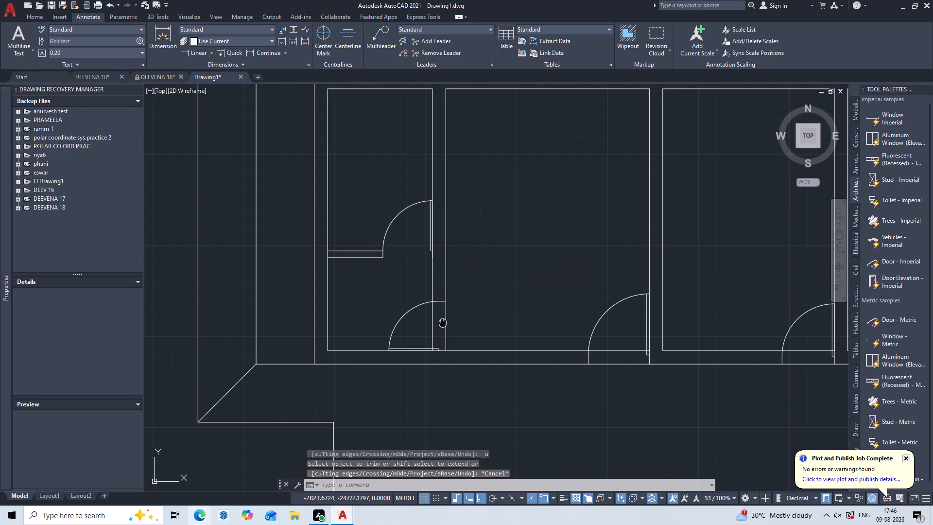
Trim the leftover wall-line piece inside the lower door's leaf in the westernmost room.
{"action": "middle_click_drag", "start_coordinate": [443, 323], "coordinate": [381, 245]}
{"action": "scroll", "coordinate": [380, 270], "scroll_direction": "up", "scroll_amount": 1}
{"action": "scroll", "coordinate": [338, 279], "scroll_direction": "up", "scroll_amount": 1}
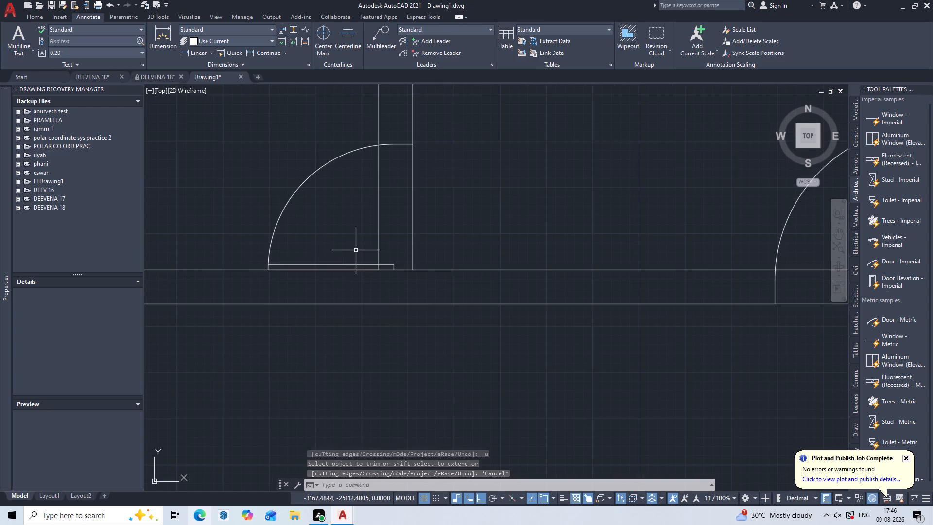
{"action": "scroll", "coordinate": [357, 250], "scroll_direction": "up", "scroll_amount": 2}
{"action": "type", "text": "TR"}
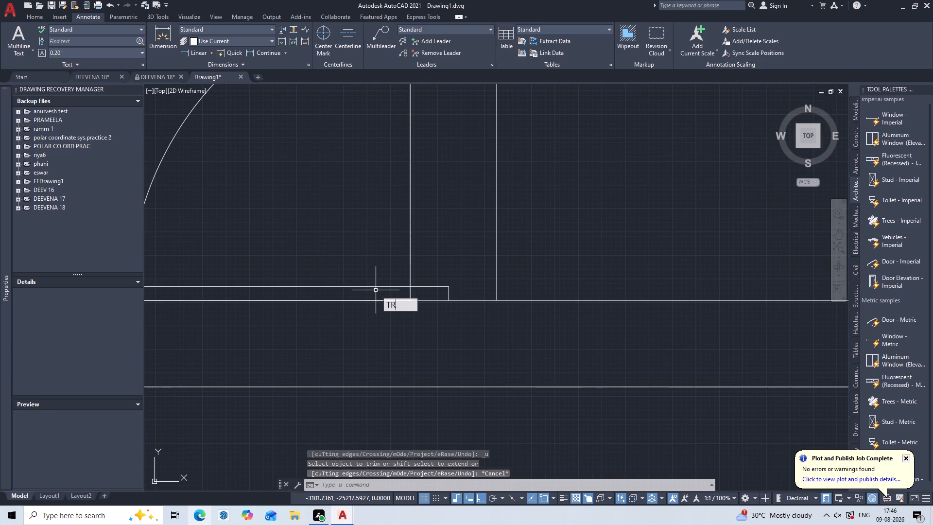
{"action": "key", "text": "Return"}
{"action": "left_click", "coordinate": [411, 294]}
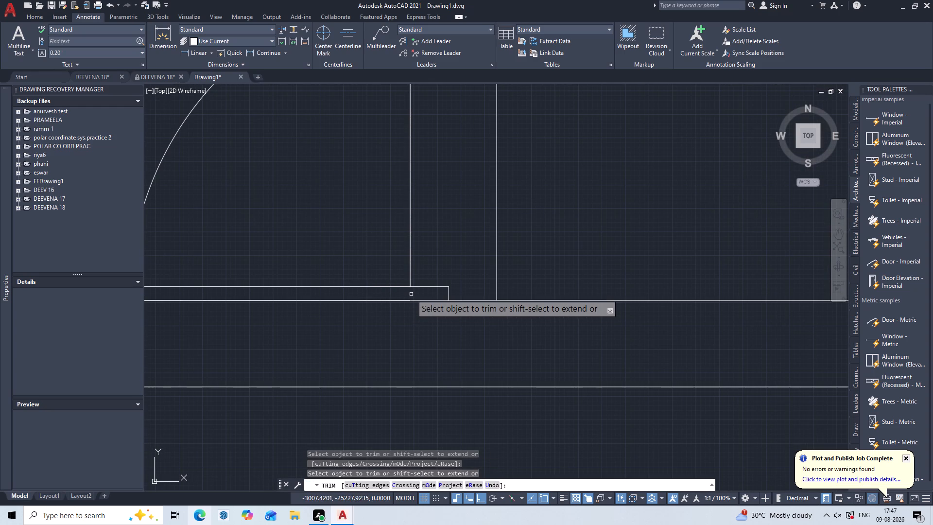
{"action": "key", "text": "Escape"}
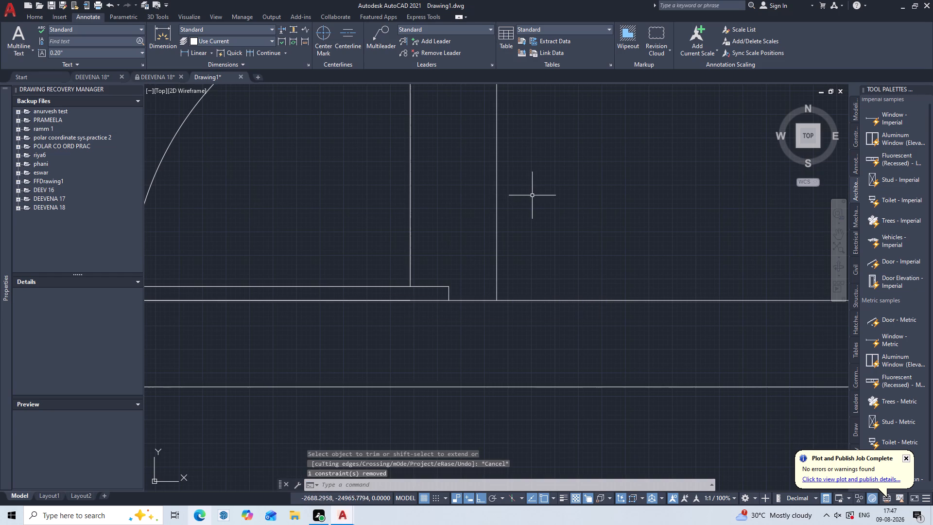
Trim both lines of the westernmost room's east wall across the lower door opening.
{"action": "scroll", "coordinate": [532, 193], "scroll_direction": "down", "scroll_amount": 3}
{"action": "key", "text": "Return"}
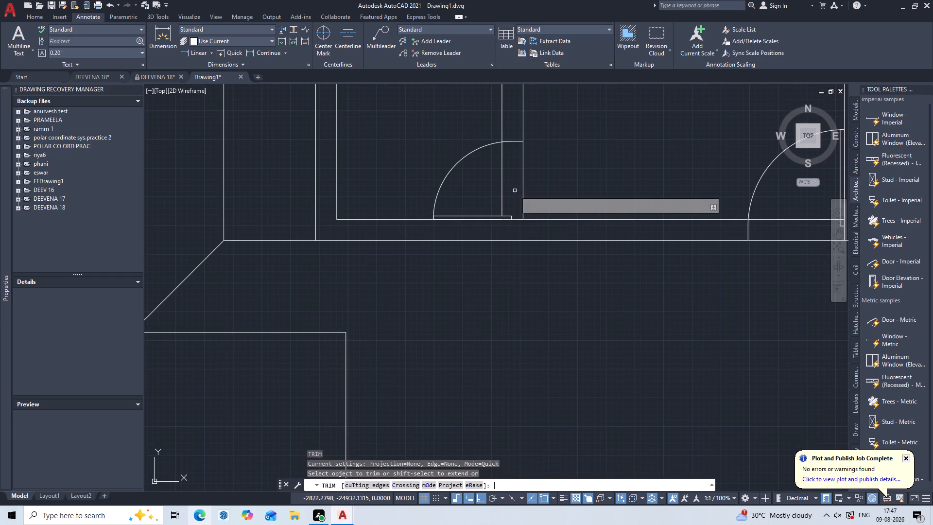
{"action": "left_click", "coordinate": [482, 191]}
{"action": "left_click", "coordinate": [530, 187]}
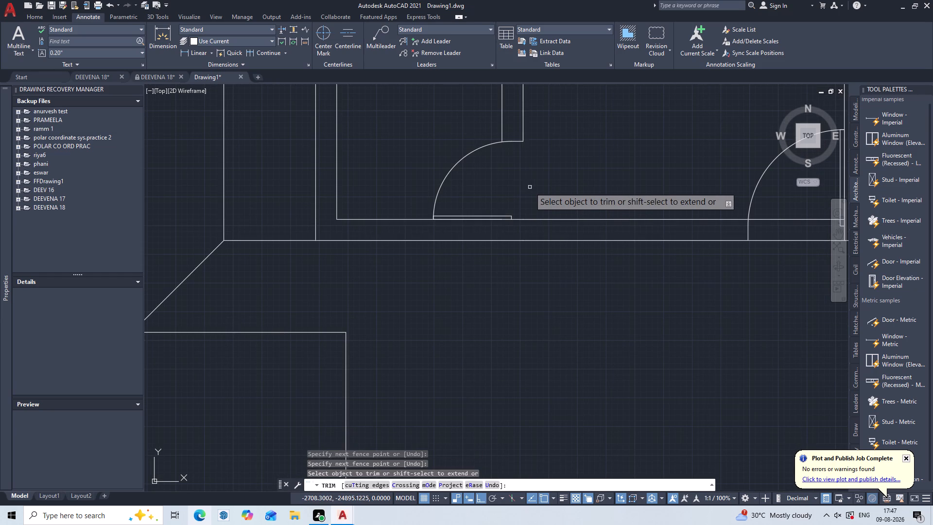
{"action": "key", "text": "Escape"}
{"action": "key", "text": "Escape"}
{"action": "key", "text": "Escape"}
{"action": "key", "text": "Escape"}
{"action": "key", "text": "Escape"}
{"action": "key", "text": "Escape"}
{"action": "key", "text": "Escape"}
{"action": "key", "text": "Escape"}
{"action": "key", "text": "Escape"}
{"action": "key", "text": "Escape"}
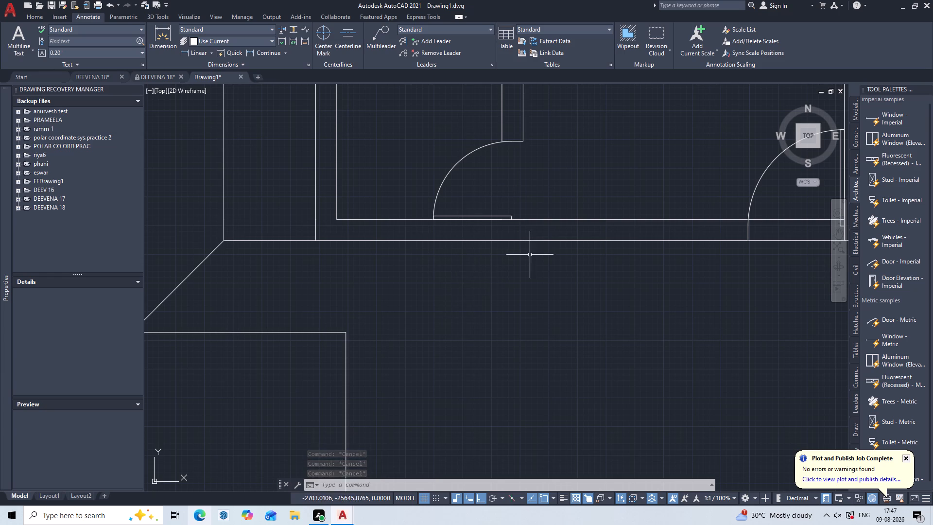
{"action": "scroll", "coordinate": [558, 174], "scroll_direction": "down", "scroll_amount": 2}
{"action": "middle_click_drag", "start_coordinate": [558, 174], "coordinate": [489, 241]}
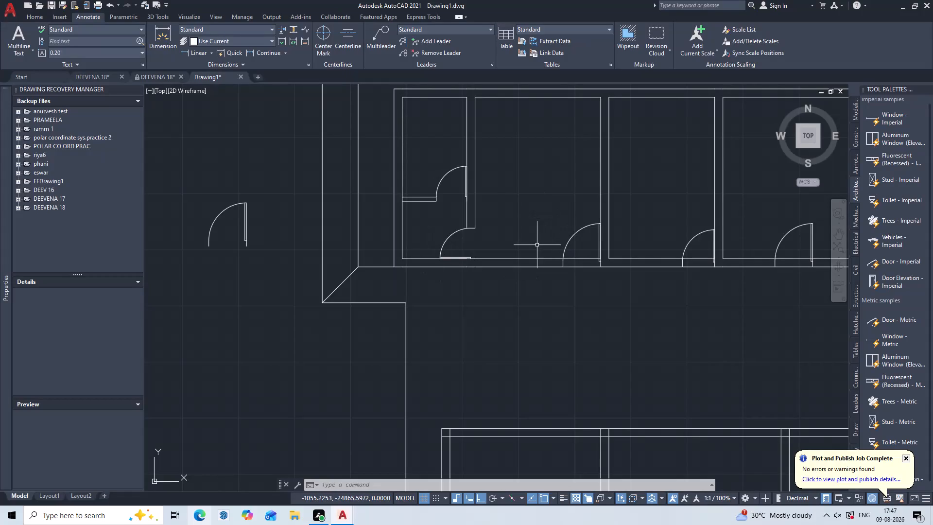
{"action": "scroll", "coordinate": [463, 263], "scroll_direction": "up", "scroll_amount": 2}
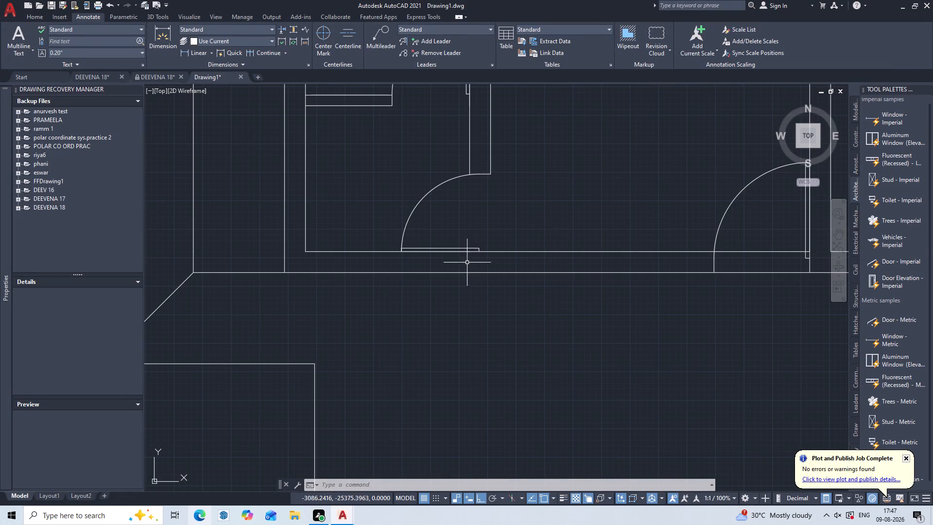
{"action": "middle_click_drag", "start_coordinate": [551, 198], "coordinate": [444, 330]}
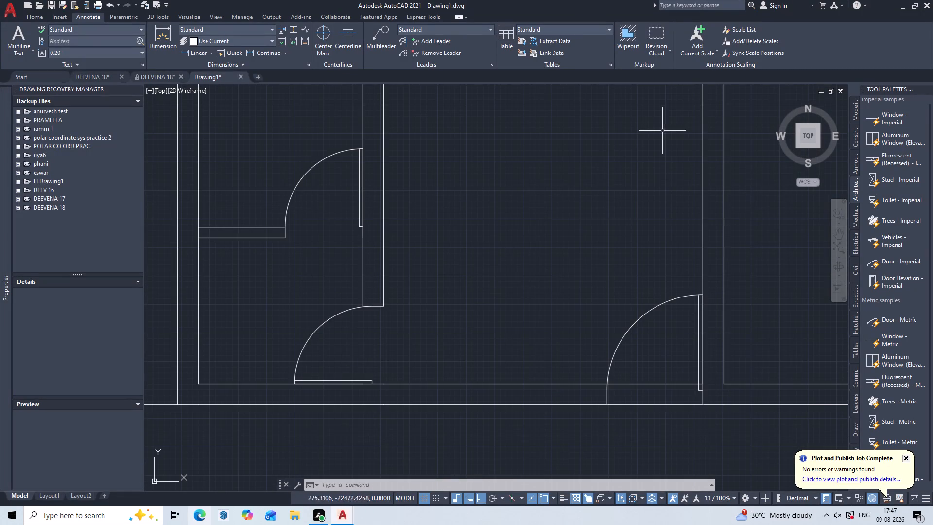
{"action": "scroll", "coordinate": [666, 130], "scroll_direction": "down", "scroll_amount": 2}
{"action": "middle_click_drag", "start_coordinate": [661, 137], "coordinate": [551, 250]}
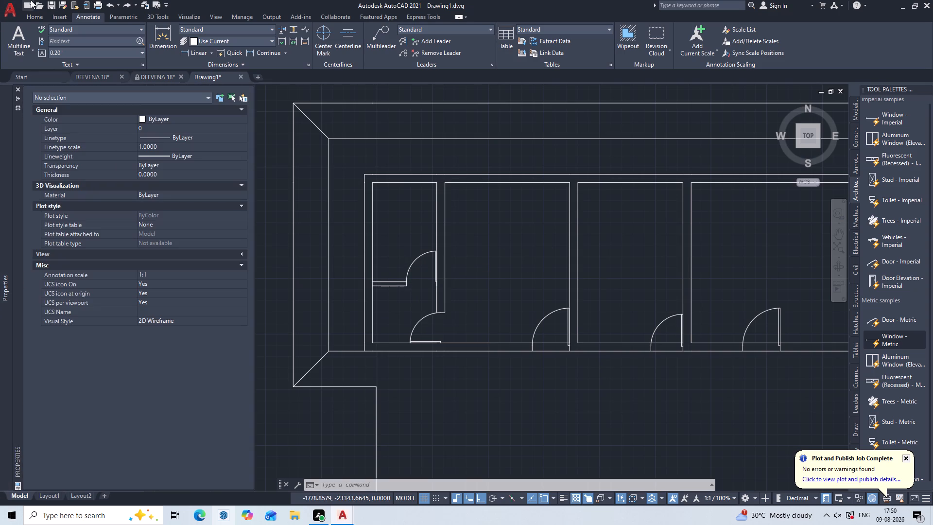
Close the Properties palette.
{"action": "left_click", "coordinate": [18, 89]}
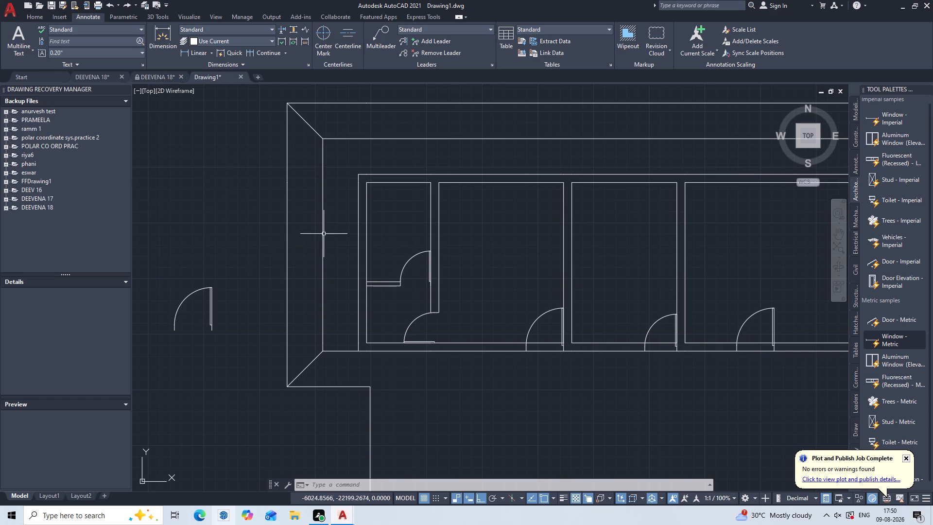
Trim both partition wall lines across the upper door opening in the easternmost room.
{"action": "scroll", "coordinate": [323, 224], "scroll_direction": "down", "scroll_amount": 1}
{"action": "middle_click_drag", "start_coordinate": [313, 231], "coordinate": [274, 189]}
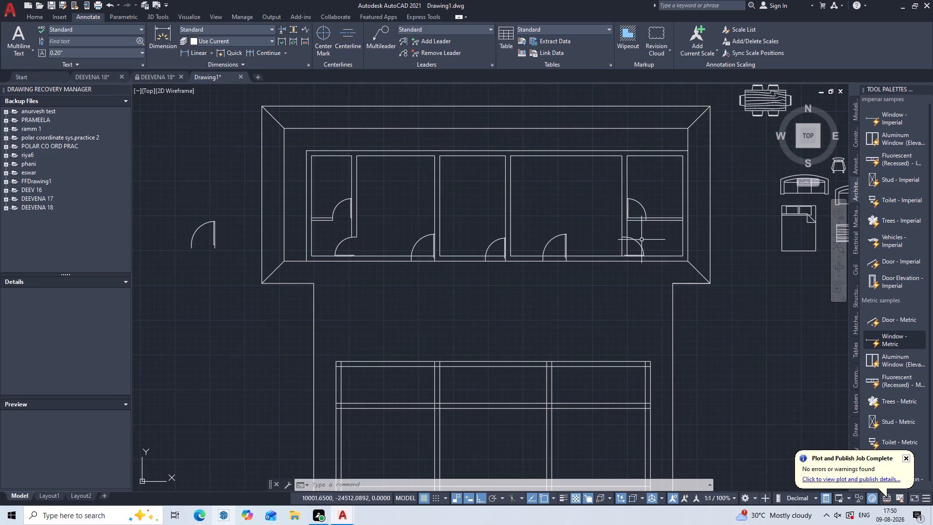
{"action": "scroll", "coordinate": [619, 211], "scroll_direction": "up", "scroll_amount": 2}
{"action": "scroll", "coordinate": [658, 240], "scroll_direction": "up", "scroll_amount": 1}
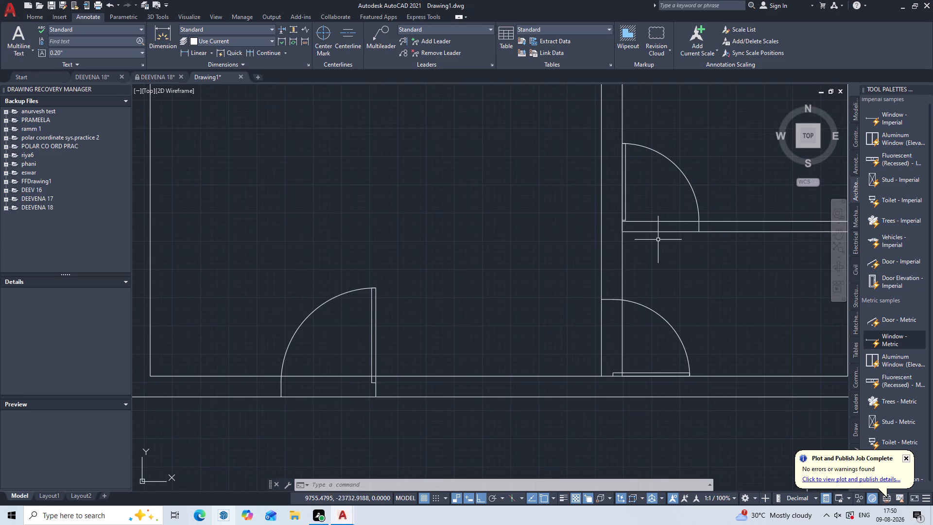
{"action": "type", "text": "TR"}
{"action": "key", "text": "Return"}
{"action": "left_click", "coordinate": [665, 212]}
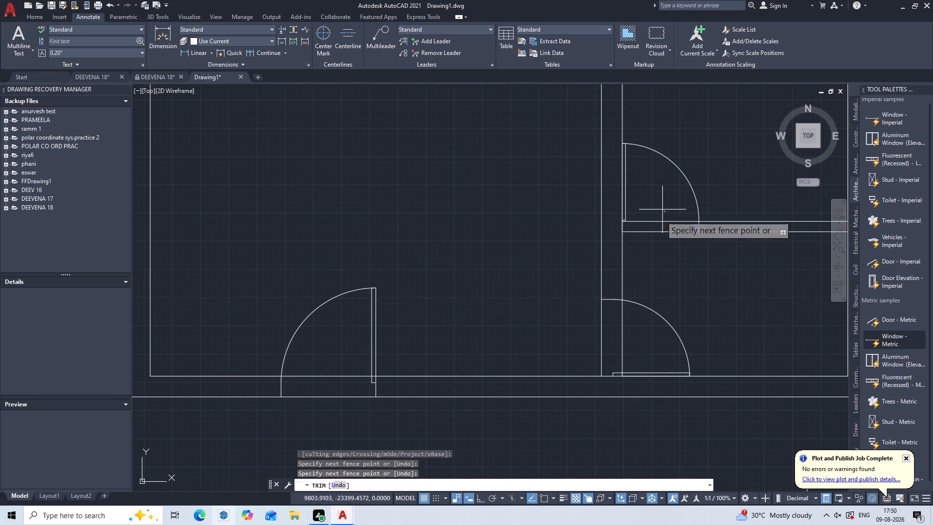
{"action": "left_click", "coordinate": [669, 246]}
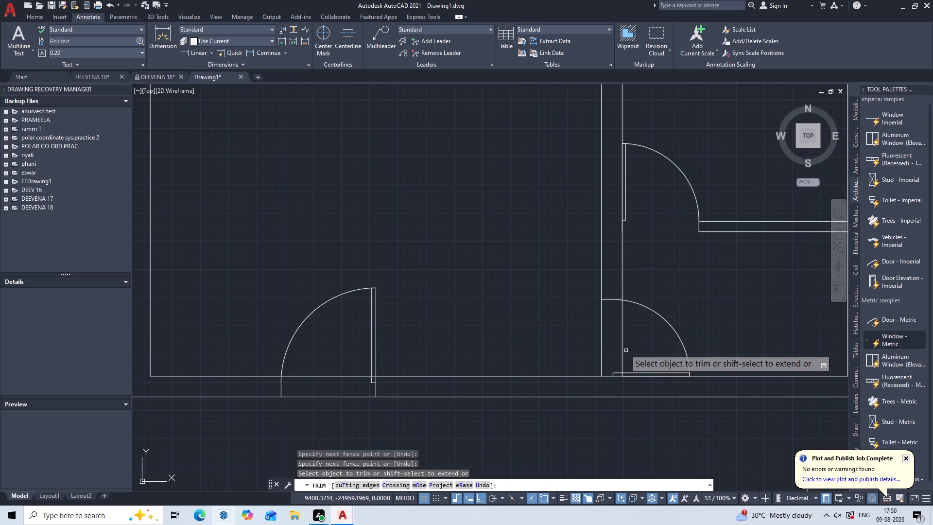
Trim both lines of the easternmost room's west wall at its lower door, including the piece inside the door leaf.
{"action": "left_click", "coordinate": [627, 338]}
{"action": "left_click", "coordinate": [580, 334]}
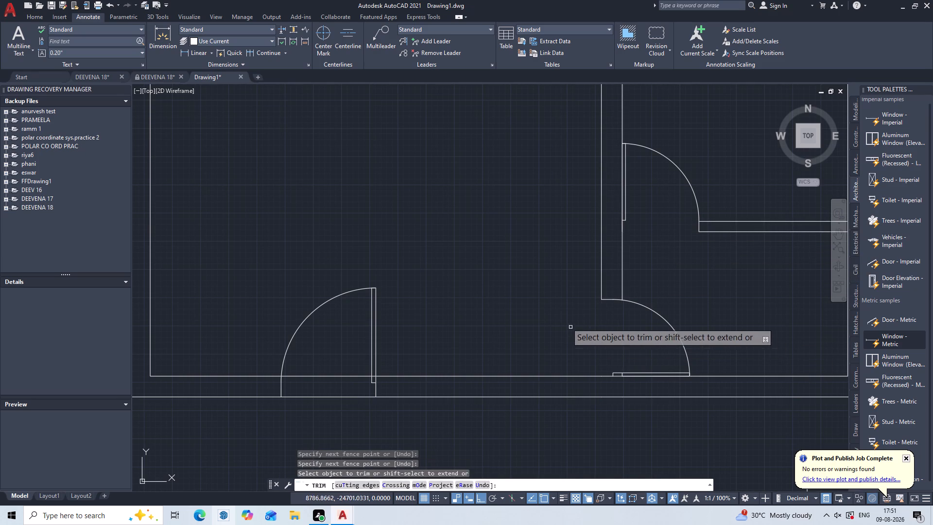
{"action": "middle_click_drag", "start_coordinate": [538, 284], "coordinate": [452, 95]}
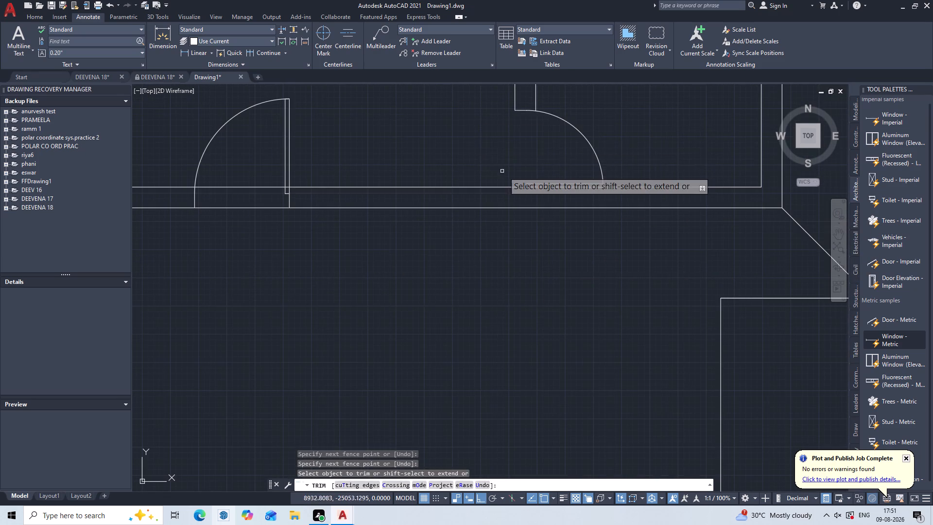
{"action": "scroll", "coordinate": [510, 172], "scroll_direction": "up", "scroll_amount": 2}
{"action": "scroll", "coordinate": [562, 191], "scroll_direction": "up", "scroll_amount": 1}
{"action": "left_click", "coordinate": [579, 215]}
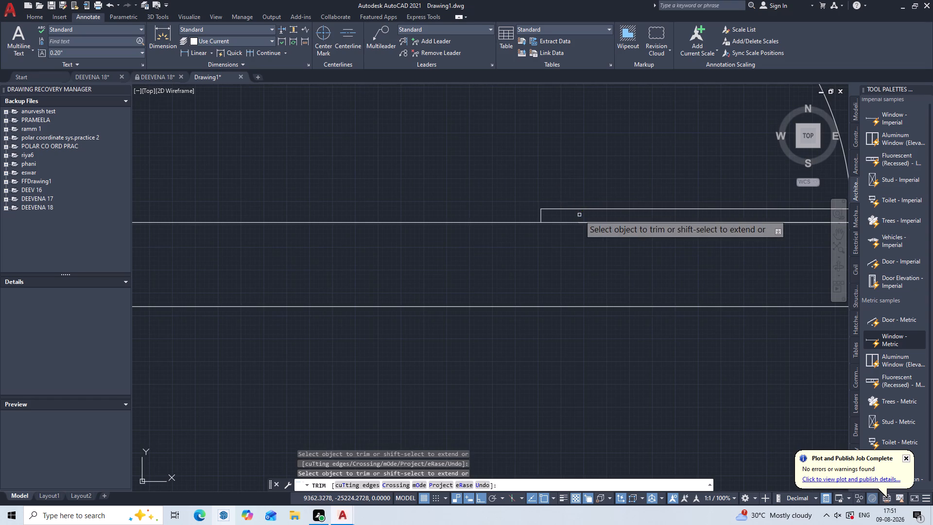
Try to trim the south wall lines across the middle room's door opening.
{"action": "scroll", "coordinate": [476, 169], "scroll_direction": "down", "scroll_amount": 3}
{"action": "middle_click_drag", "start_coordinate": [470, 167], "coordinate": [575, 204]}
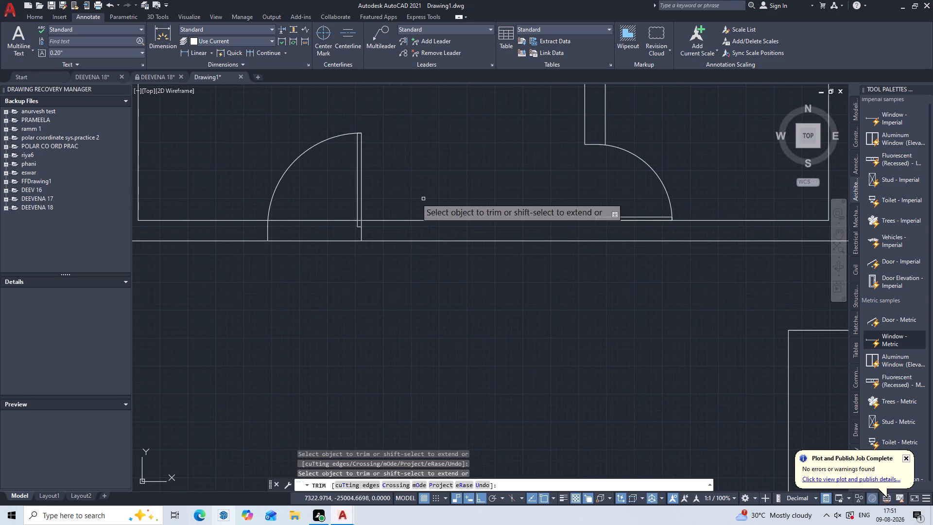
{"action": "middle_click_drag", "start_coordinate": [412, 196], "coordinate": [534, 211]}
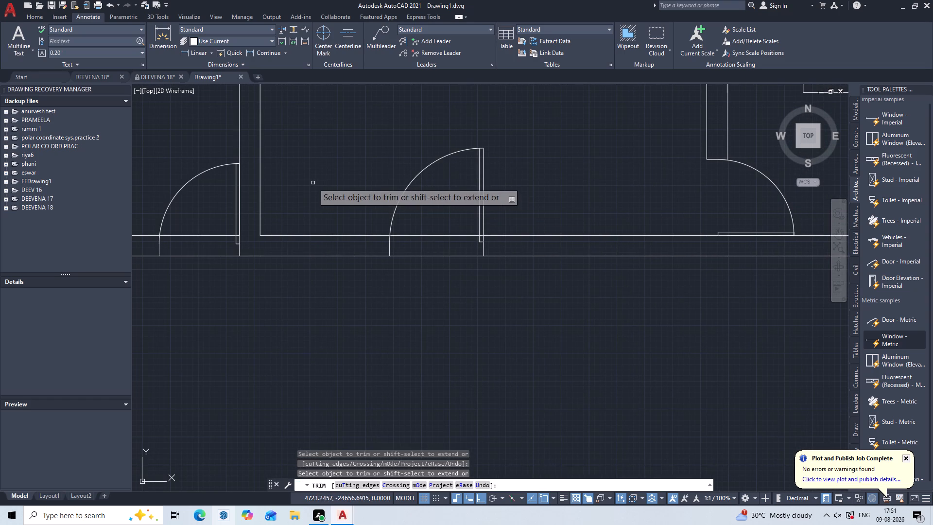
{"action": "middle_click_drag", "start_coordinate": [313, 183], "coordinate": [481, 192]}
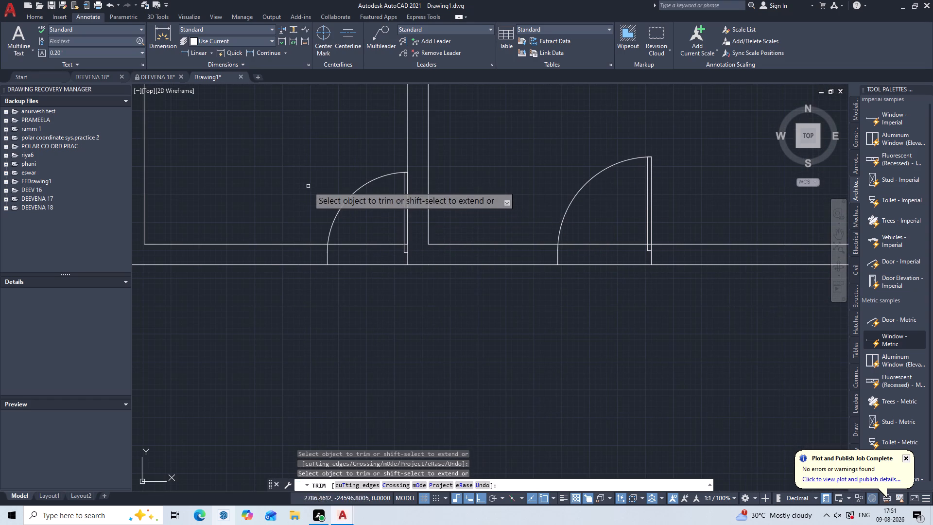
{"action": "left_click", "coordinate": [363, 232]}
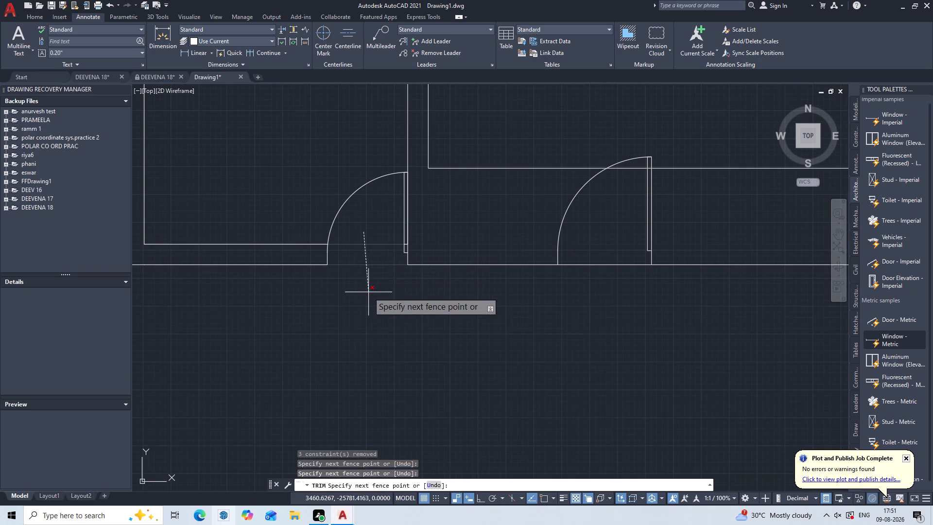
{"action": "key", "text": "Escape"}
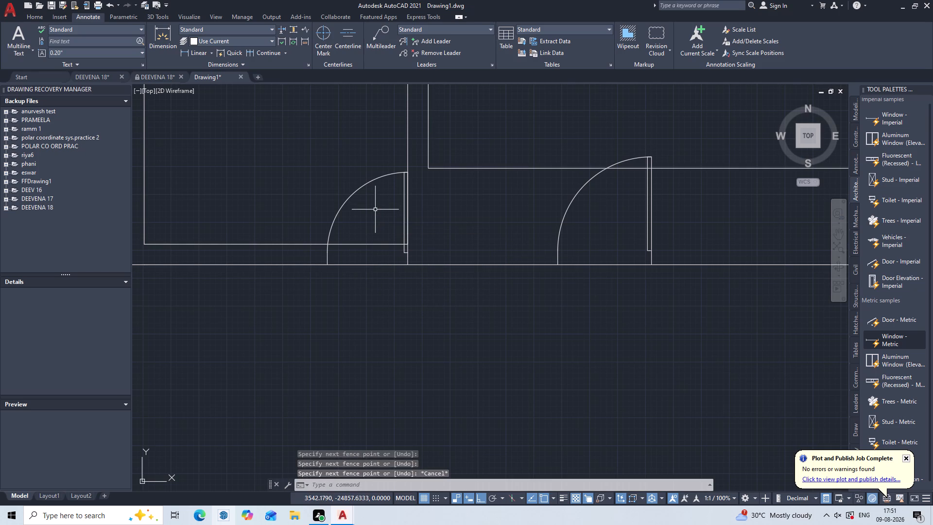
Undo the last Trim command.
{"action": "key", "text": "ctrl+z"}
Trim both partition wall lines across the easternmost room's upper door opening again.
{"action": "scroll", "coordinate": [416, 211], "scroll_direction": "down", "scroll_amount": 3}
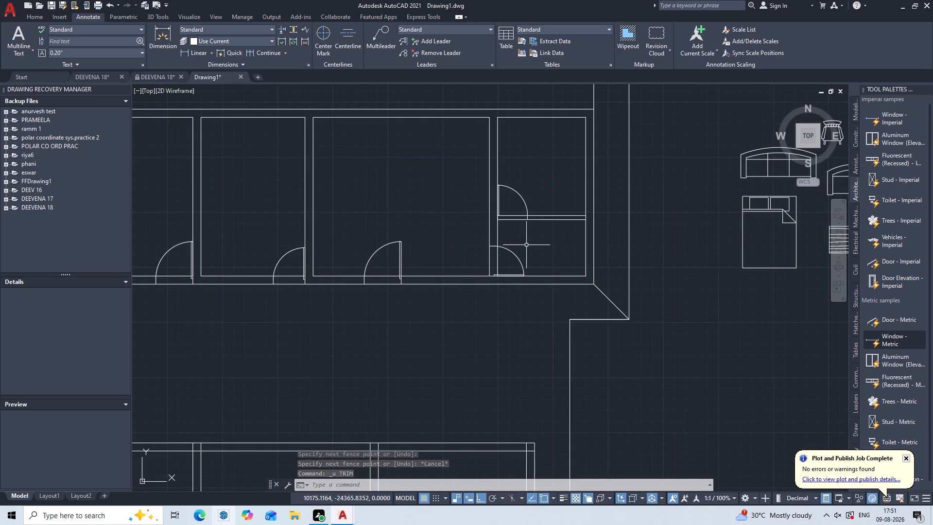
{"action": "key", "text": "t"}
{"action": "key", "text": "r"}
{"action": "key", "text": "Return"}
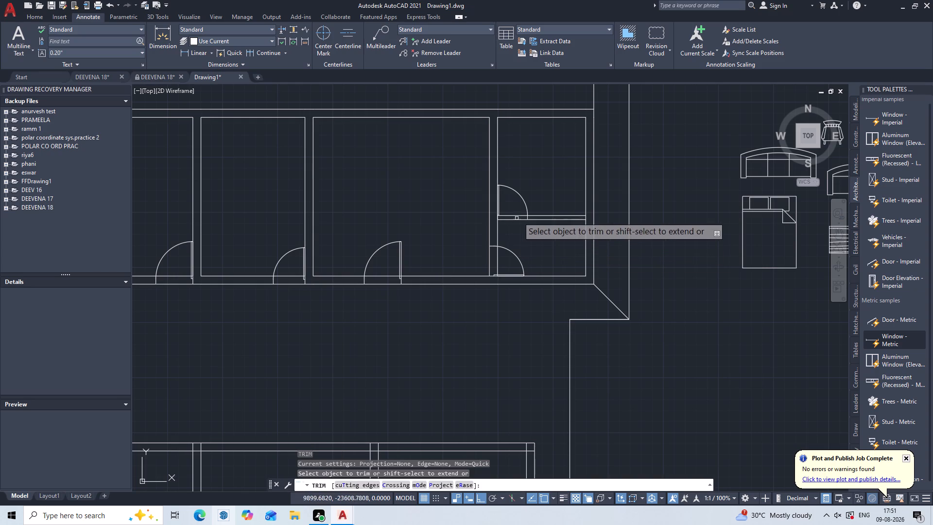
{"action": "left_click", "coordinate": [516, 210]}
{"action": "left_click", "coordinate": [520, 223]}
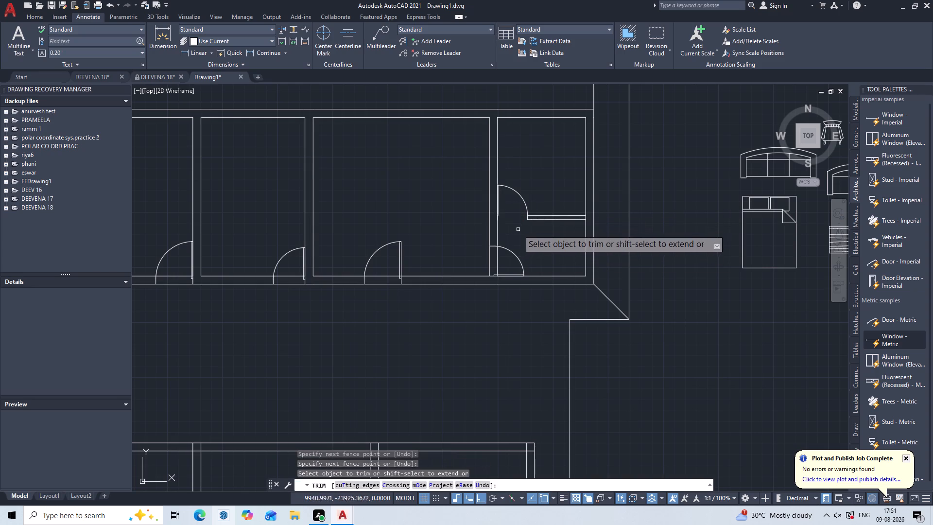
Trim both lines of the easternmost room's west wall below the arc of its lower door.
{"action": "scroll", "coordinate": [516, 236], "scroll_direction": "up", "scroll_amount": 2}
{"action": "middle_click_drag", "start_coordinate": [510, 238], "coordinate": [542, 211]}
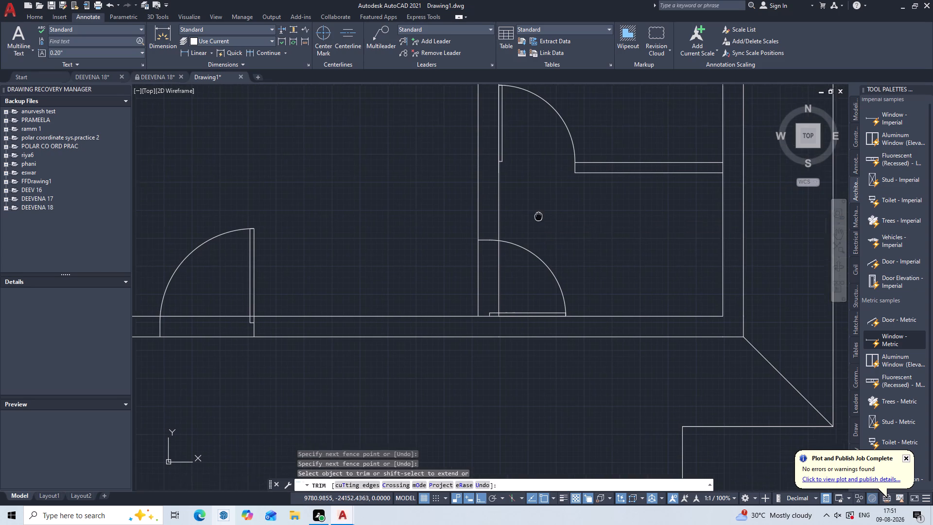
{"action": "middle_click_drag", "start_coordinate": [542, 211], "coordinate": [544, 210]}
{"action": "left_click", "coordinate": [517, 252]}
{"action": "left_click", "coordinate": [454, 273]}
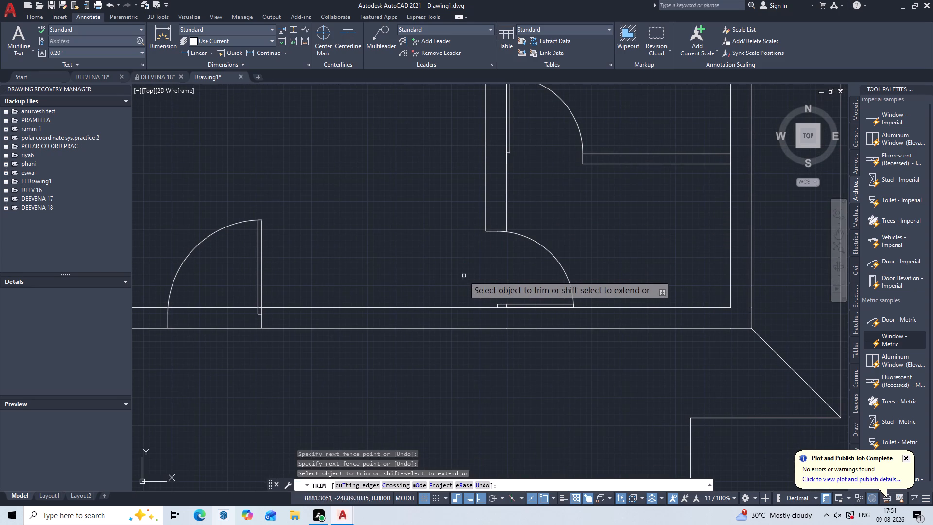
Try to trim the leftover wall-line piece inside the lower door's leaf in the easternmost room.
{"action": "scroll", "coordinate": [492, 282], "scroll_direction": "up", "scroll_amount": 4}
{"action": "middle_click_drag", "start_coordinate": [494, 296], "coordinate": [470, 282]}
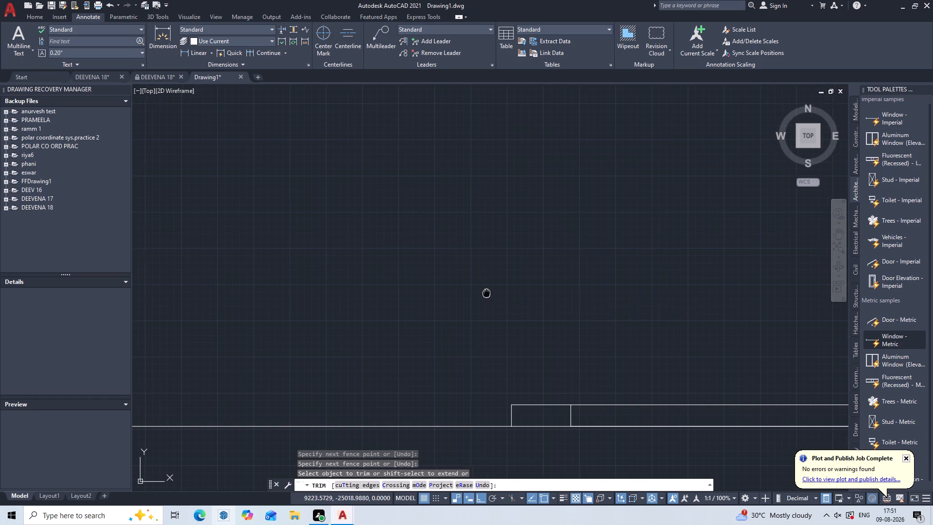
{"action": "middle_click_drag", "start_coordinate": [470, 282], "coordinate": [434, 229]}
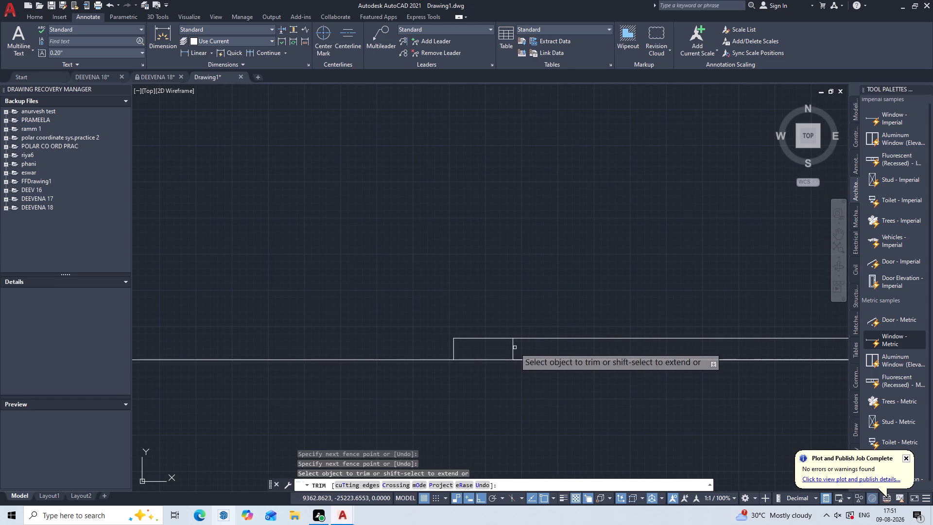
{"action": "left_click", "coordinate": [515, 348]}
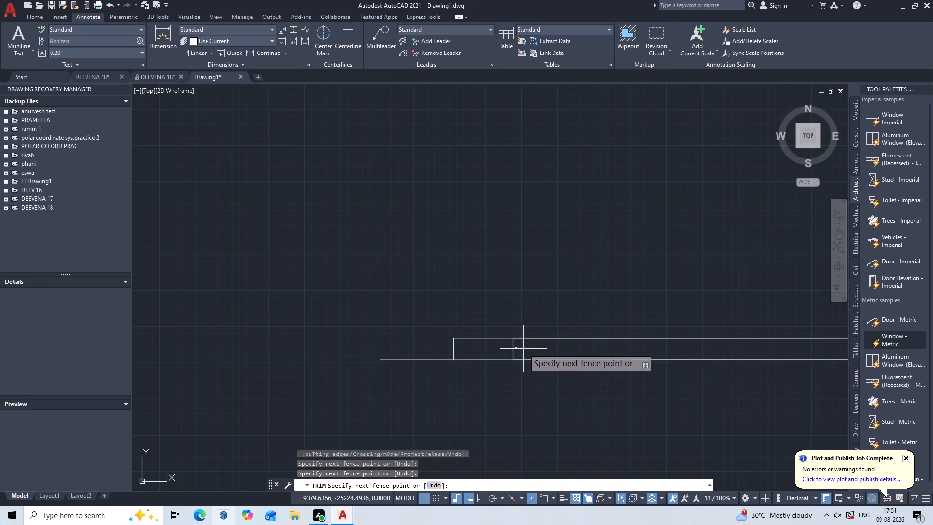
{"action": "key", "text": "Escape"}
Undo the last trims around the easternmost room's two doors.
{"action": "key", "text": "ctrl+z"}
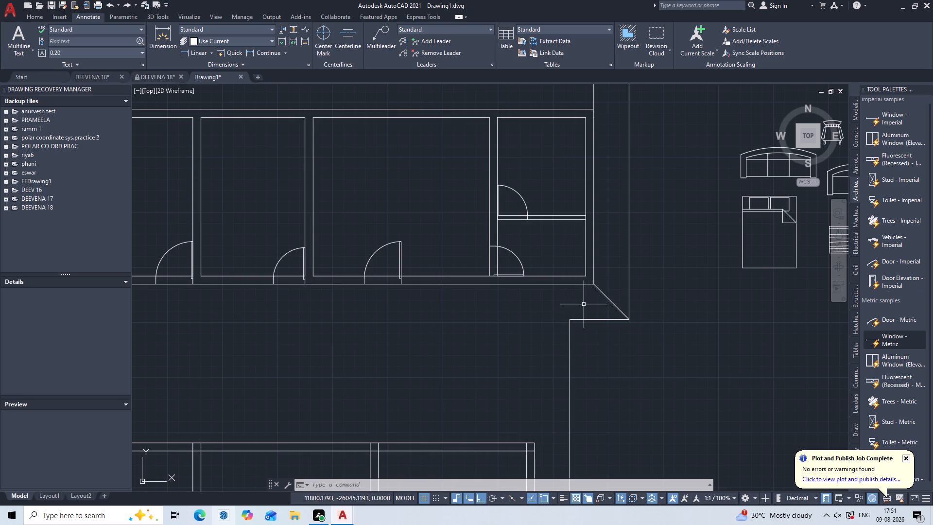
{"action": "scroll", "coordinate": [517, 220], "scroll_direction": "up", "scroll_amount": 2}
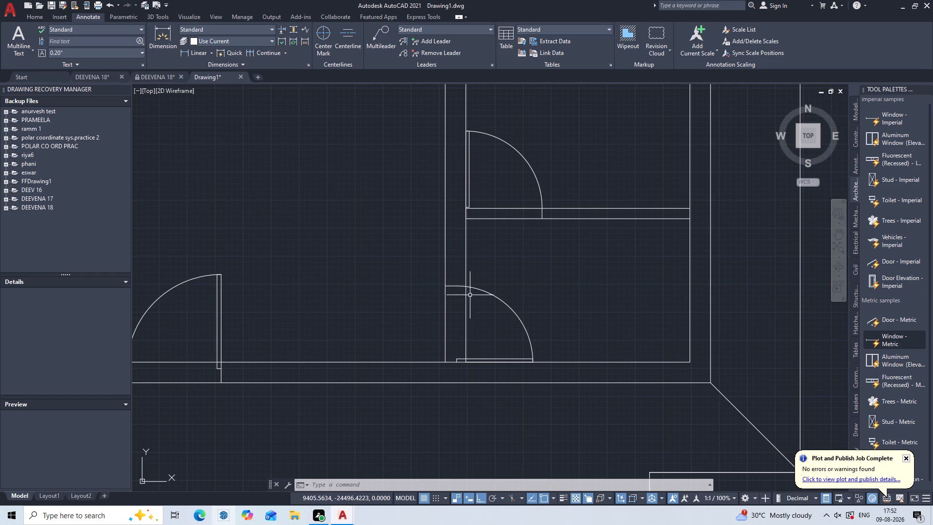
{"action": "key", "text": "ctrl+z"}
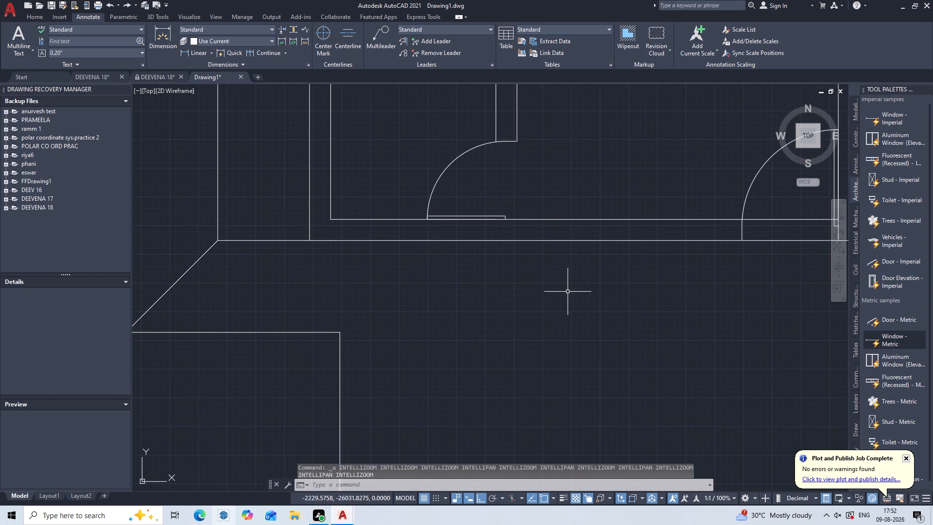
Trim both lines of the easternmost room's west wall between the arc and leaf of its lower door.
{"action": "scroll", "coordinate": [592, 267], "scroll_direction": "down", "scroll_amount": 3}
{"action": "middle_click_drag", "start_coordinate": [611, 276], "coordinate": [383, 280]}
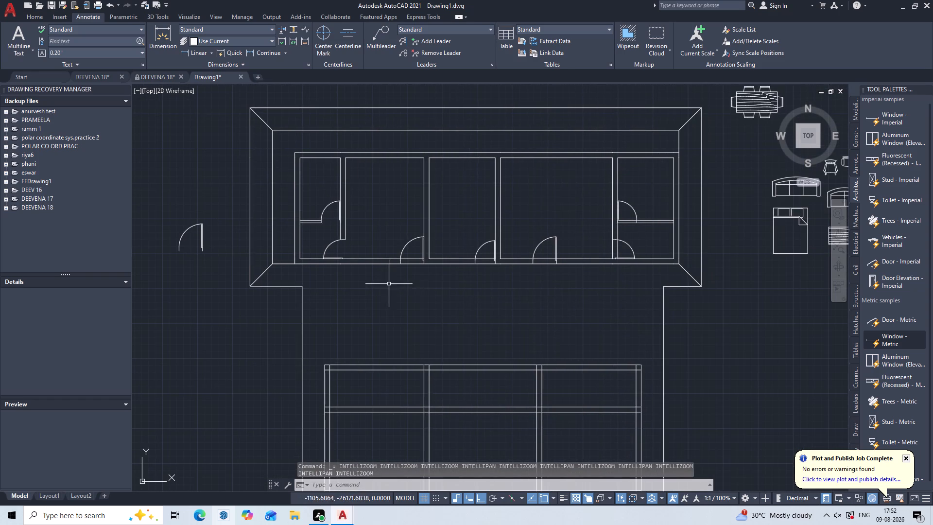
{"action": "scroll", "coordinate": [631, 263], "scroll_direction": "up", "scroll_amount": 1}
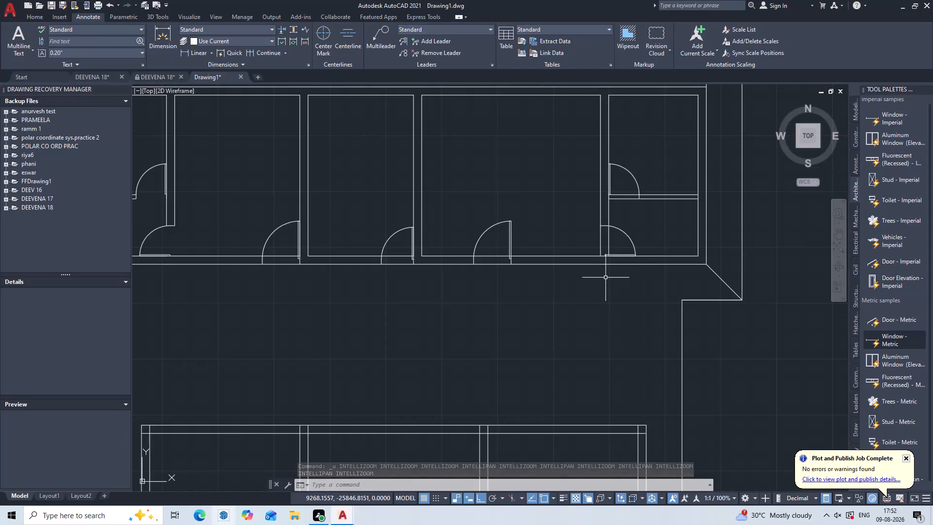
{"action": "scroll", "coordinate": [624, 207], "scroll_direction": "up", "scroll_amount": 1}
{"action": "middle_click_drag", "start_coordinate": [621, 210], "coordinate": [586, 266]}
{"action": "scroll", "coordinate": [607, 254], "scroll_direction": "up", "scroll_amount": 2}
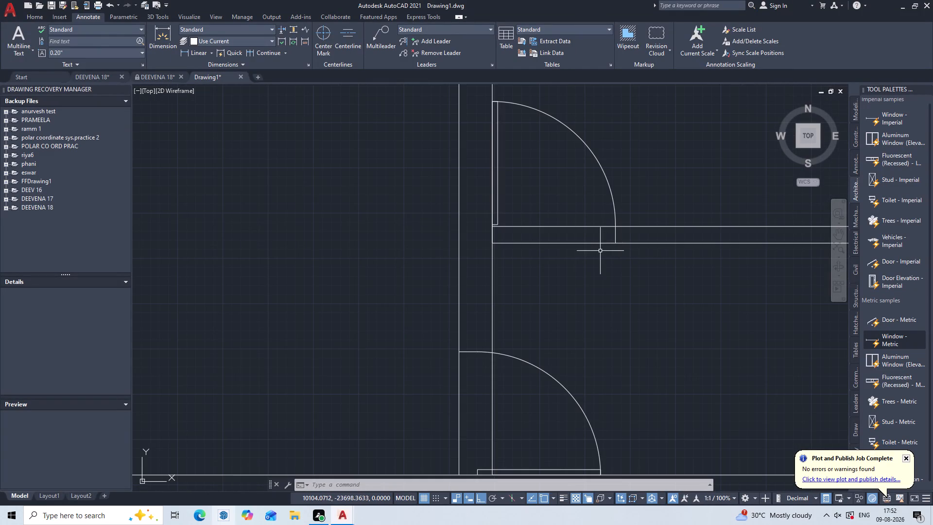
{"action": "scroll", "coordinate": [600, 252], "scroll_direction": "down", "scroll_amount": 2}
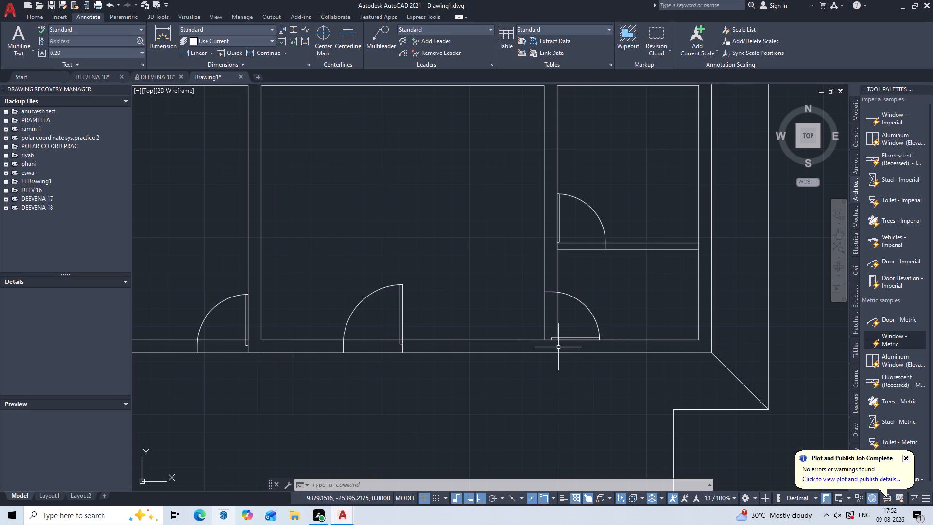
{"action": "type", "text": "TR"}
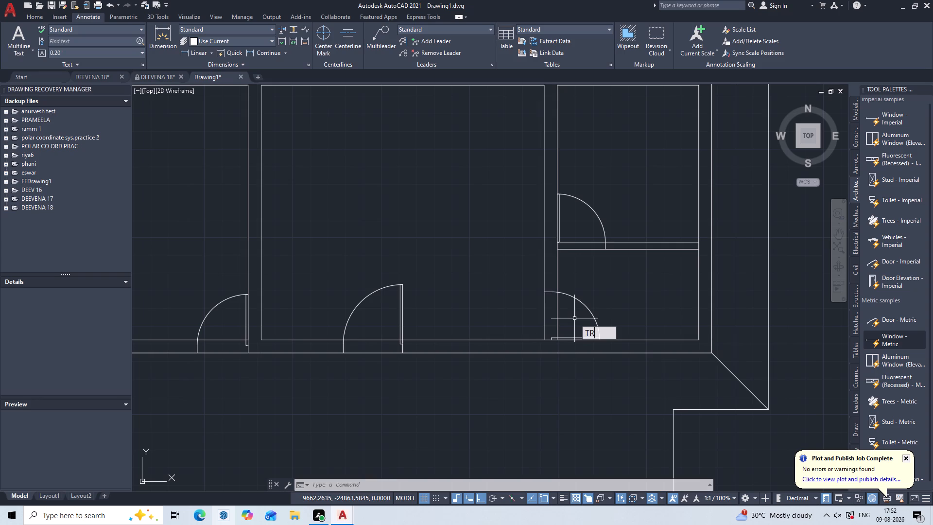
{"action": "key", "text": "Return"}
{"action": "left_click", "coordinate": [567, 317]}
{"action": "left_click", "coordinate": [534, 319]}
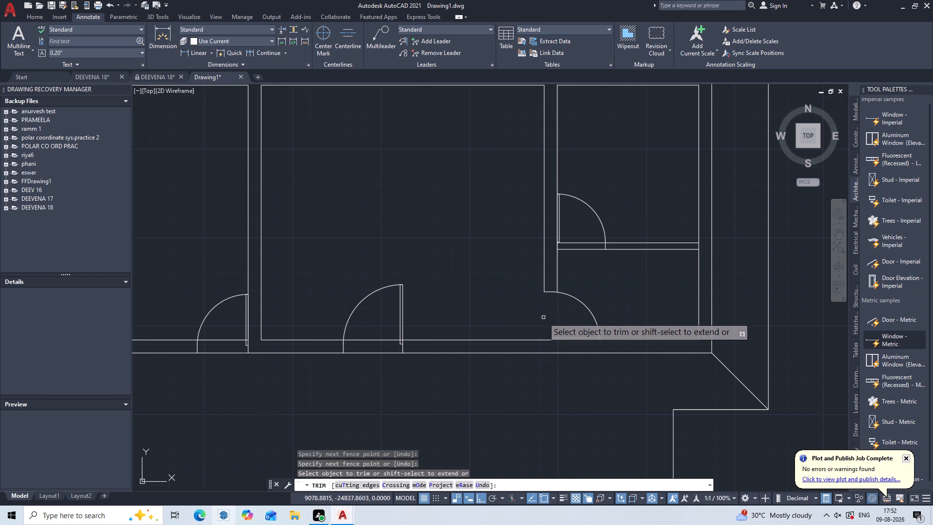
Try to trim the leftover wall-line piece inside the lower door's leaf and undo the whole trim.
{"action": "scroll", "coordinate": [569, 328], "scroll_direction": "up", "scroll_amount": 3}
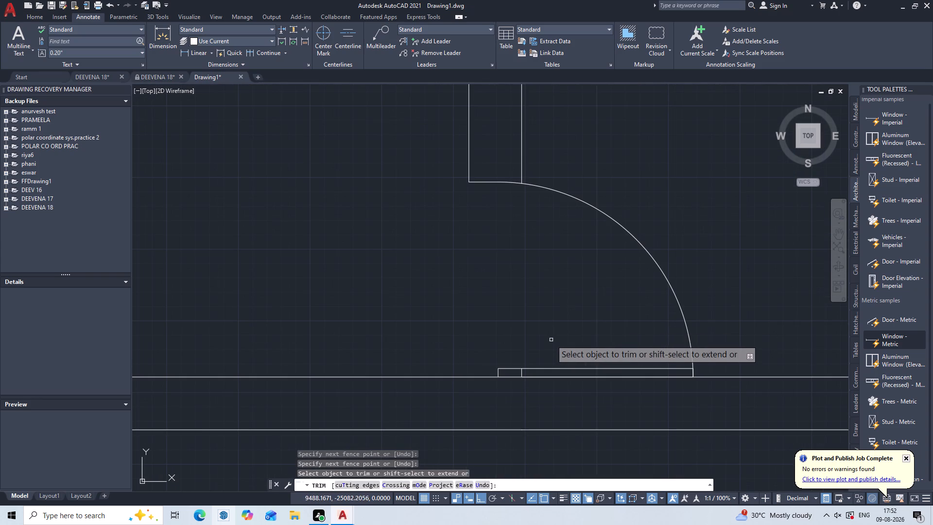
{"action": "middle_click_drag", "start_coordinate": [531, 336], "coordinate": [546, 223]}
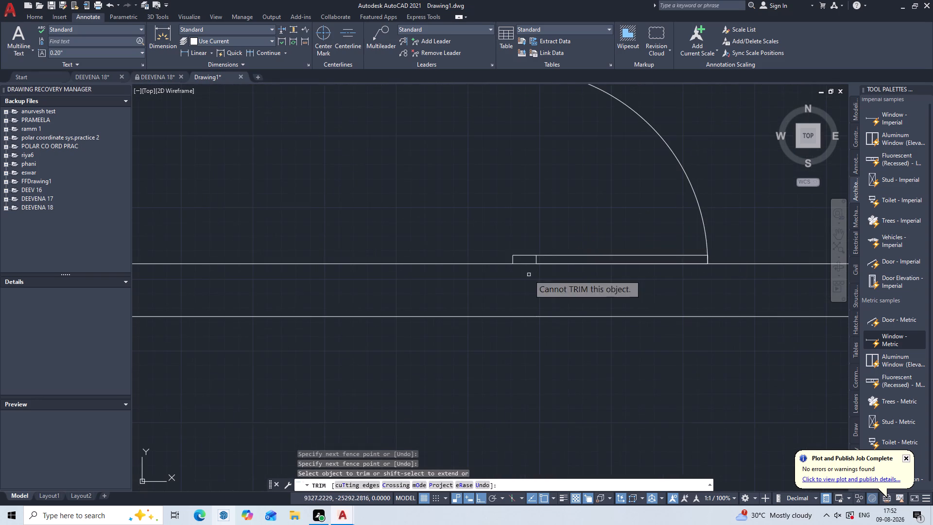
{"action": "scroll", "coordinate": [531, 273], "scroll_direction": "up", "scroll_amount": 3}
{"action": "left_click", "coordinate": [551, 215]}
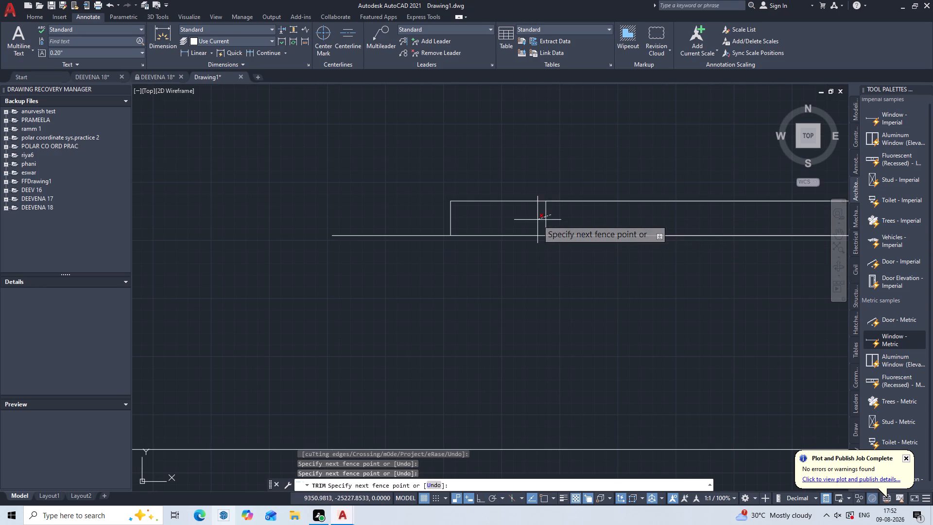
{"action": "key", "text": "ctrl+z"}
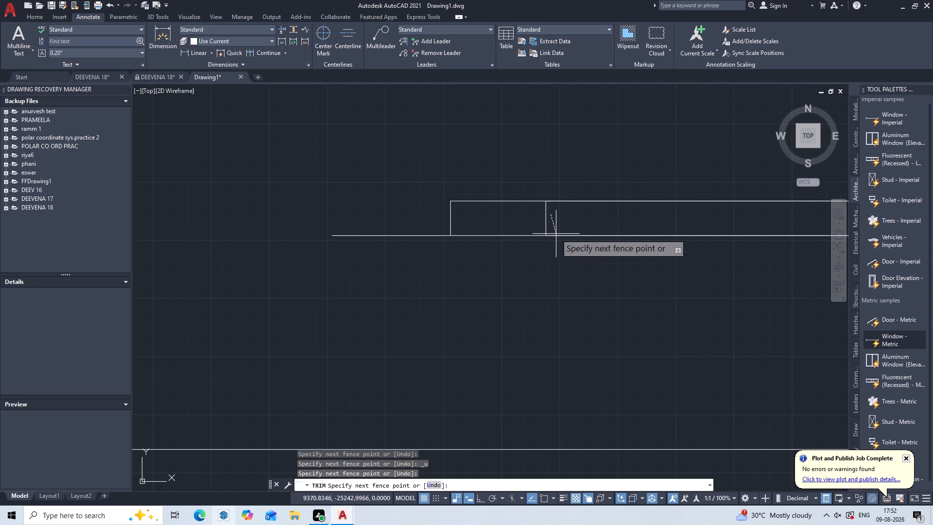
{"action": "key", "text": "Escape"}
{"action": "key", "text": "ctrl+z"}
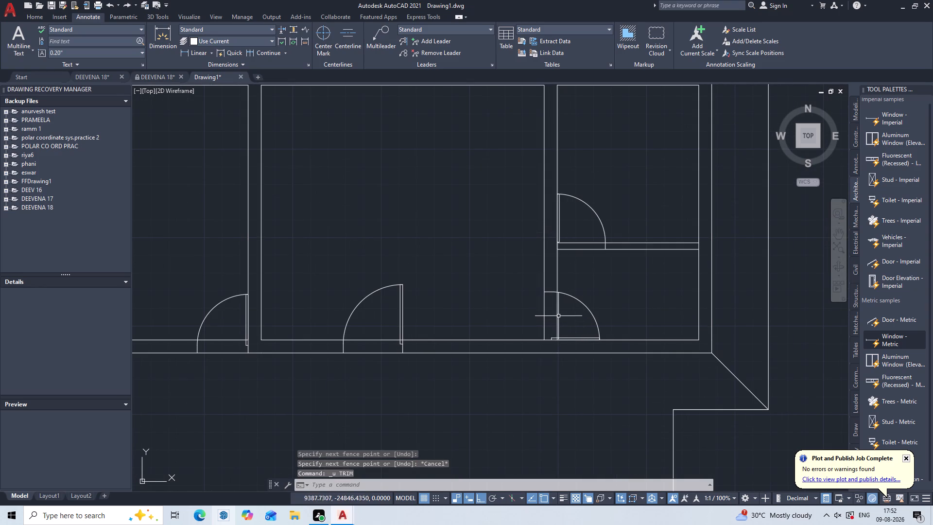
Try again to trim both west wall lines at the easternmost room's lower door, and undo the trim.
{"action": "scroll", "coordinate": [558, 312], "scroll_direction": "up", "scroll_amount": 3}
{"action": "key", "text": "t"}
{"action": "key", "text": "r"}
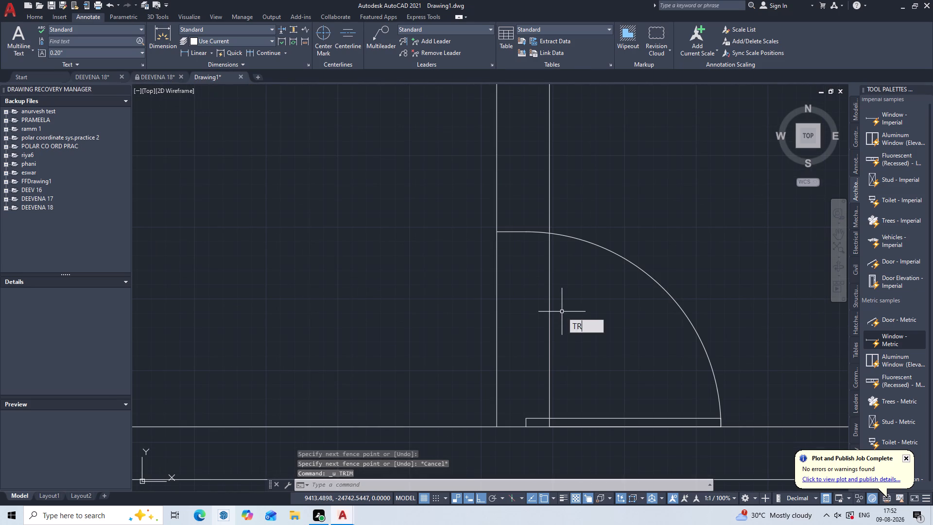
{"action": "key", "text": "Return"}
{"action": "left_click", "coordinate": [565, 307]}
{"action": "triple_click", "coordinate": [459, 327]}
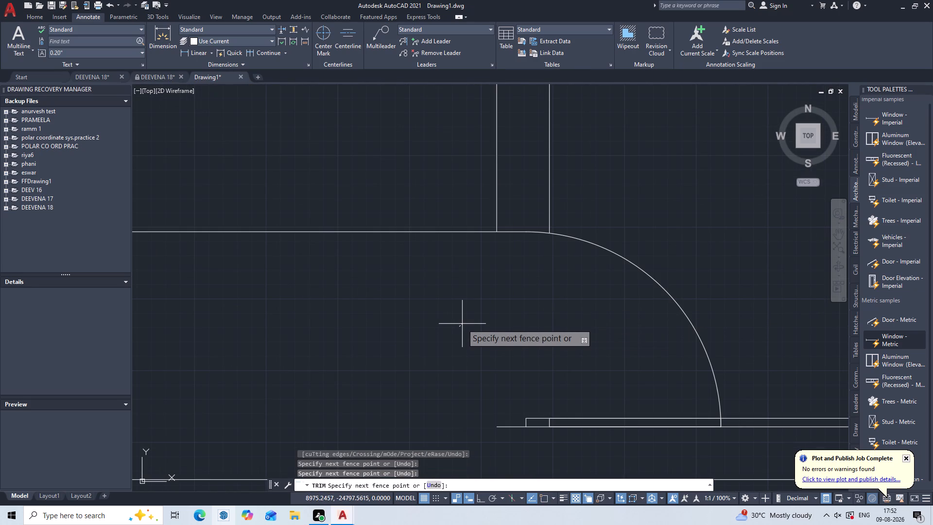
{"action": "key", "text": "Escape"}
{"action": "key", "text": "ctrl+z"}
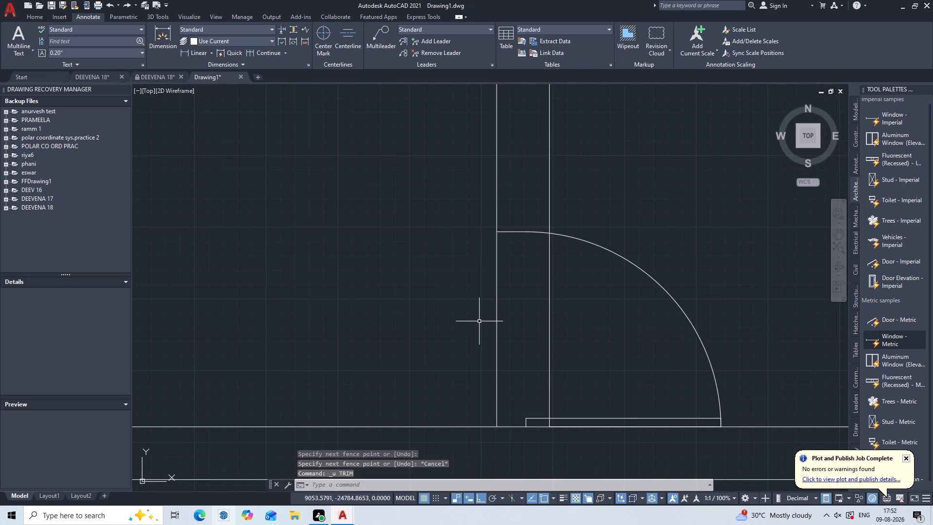
Explode the walls and doors crossing the southern side of the upper five-room plan.
{"action": "scroll", "coordinate": [466, 313], "scroll_direction": "down", "scroll_amount": 4}
{"action": "scroll", "coordinate": [332, 301], "scroll_direction": "down", "scroll_amount": 2}
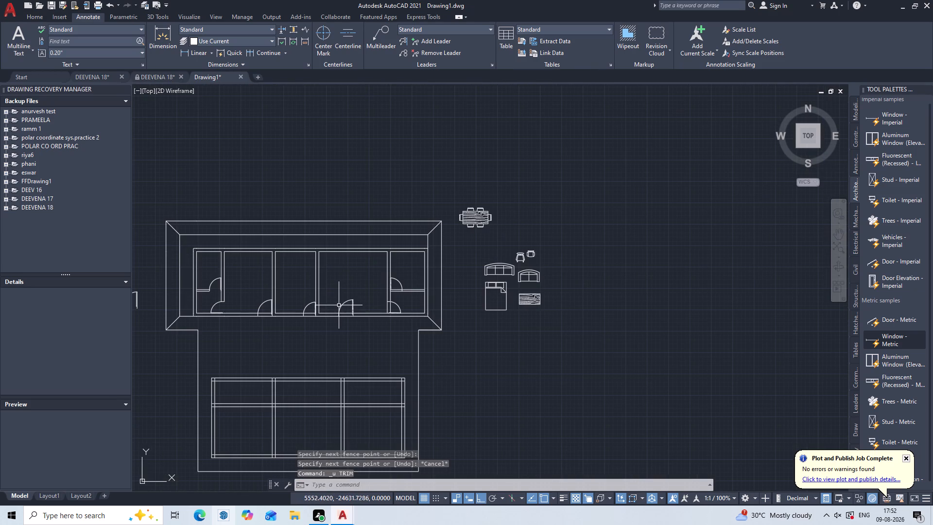
{"action": "middle_click_drag", "start_coordinate": [339, 305], "coordinate": [428, 278]}
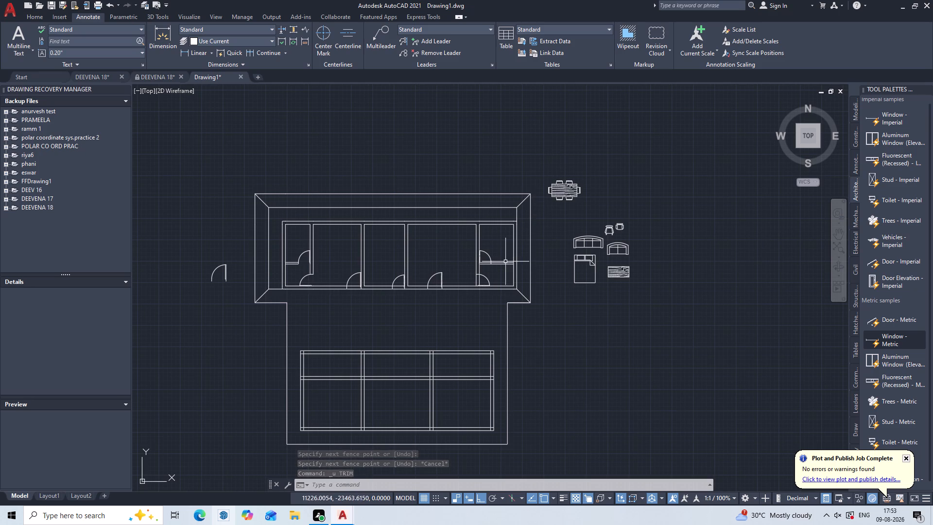
{"action": "double_click", "coordinate": [521, 275]}
{"action": "left_click", "coordinate": [258, 297]}
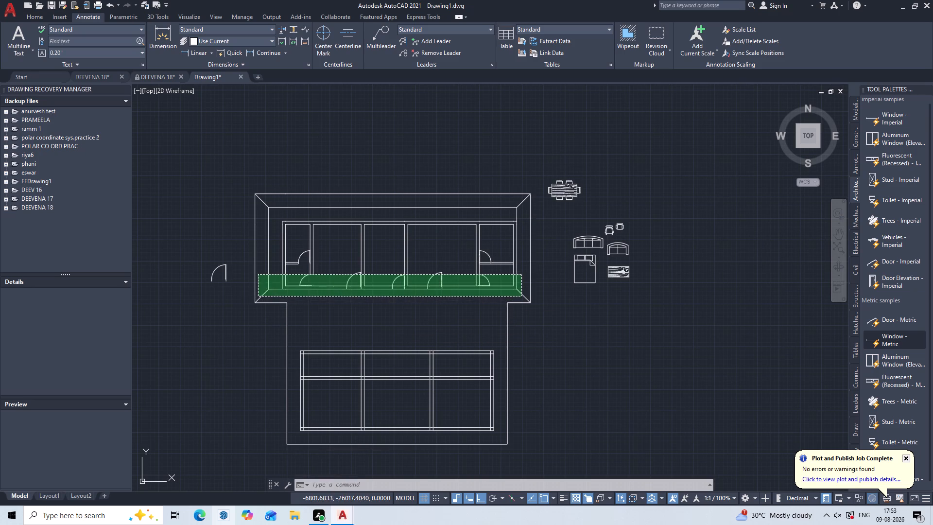
{"action": "key", "text": "z"}
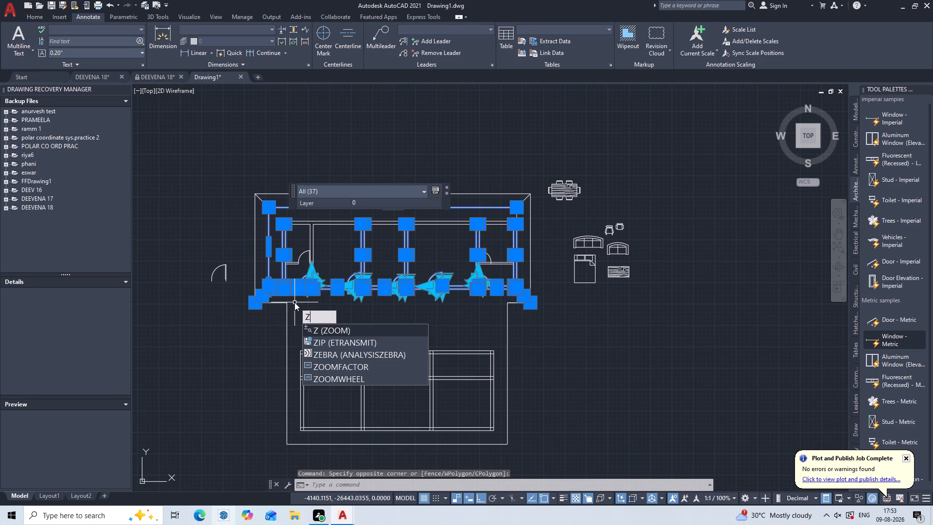
{"action": "key", "text": "BackSpace"}
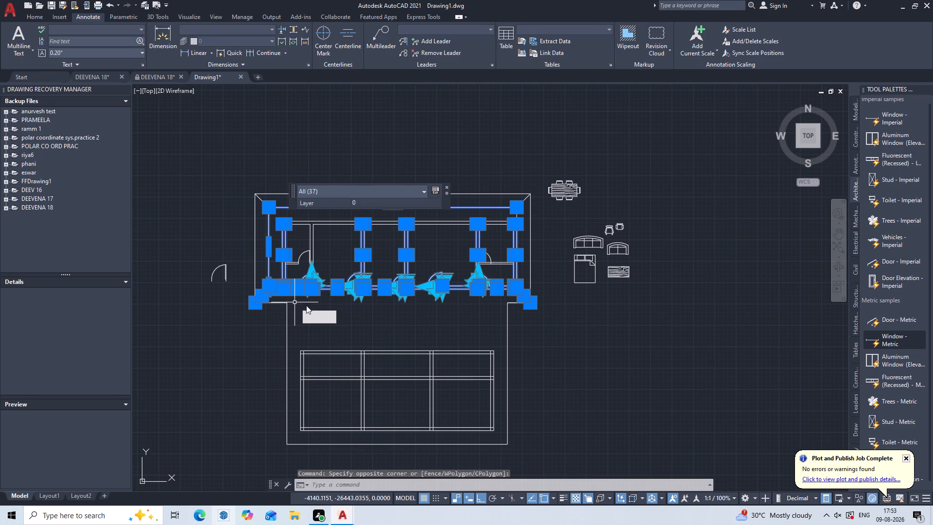
{"action": "key", "text": "x"}
{"action": "key", "text": "Return"}
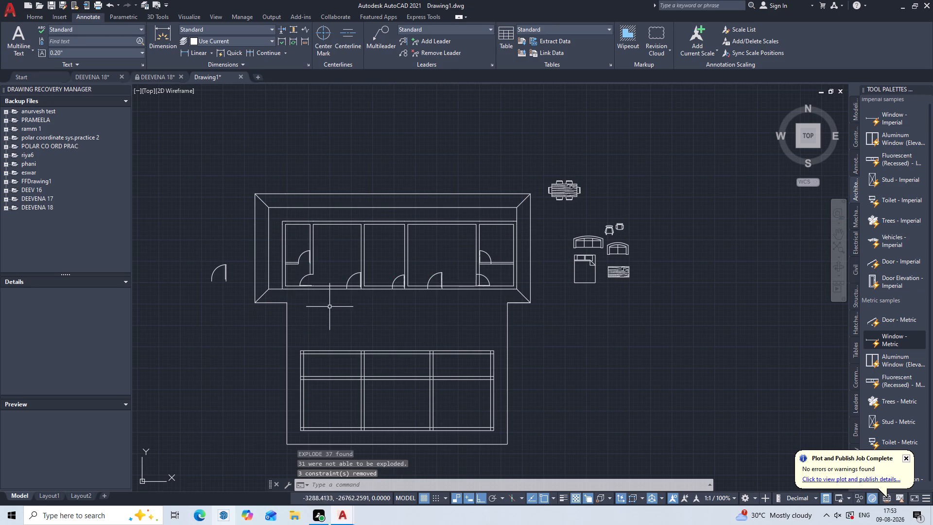
Trim both lines of the easternmost room's west wall across its lower door opening.
{"action": "scroll", "coordinate": [481, 291], "scroll_direction": "up", "scroll_amount": 6}
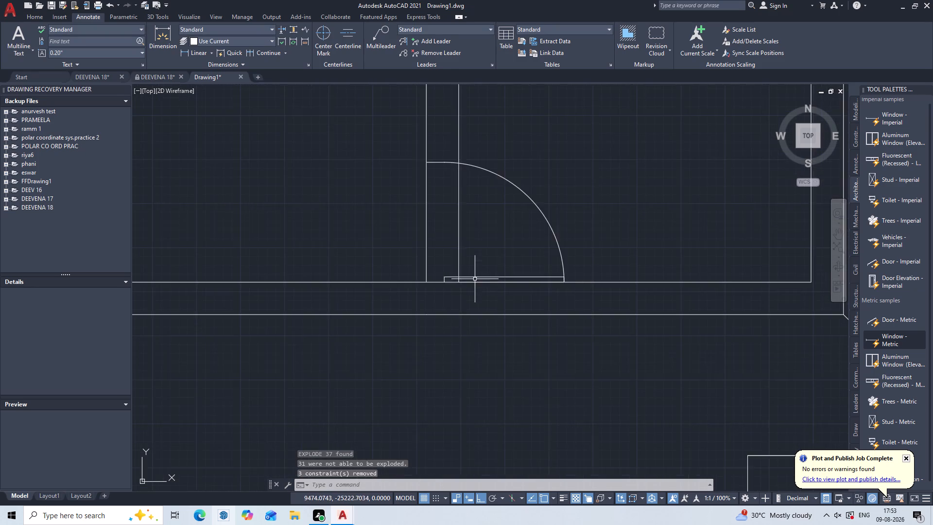
{"action": "scroll", "coordinate": [474, 279], "scroll_direction": "up", "scroll_amount": 1}
{"action": "type", "text": "TR"}
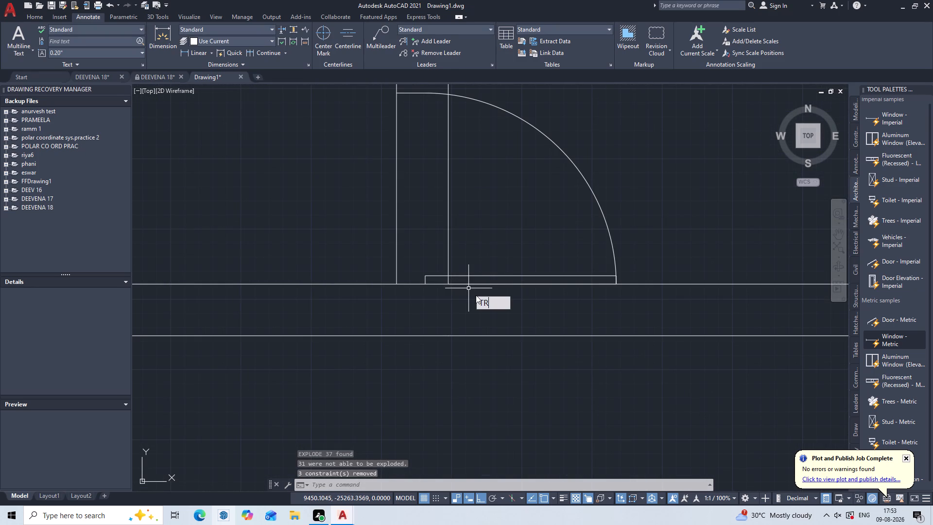
{"action": "key", "text": "Return"}
{"action": "left_click", "coordinate": [483, 173]}
{"action": "double_click", "coordinate": [479, 170]}
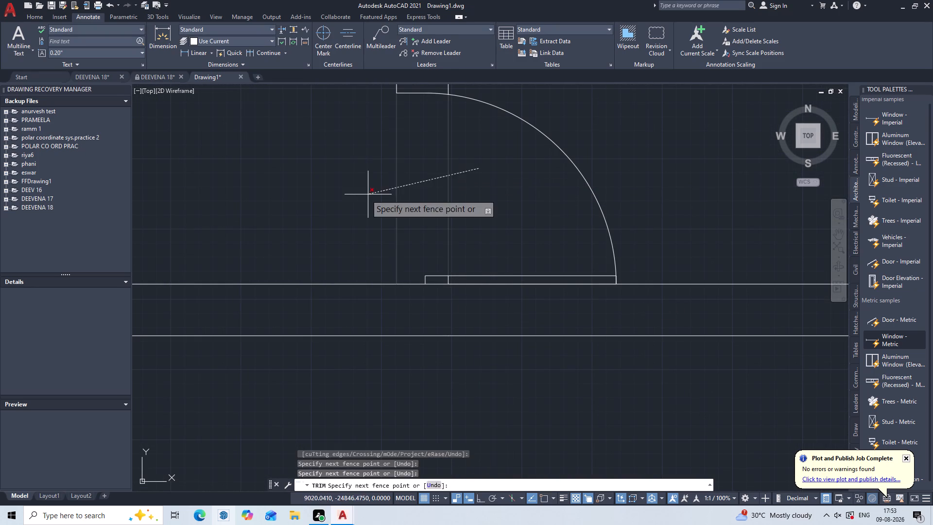
{"action": "left_click", "coordinate": [361, 194]}
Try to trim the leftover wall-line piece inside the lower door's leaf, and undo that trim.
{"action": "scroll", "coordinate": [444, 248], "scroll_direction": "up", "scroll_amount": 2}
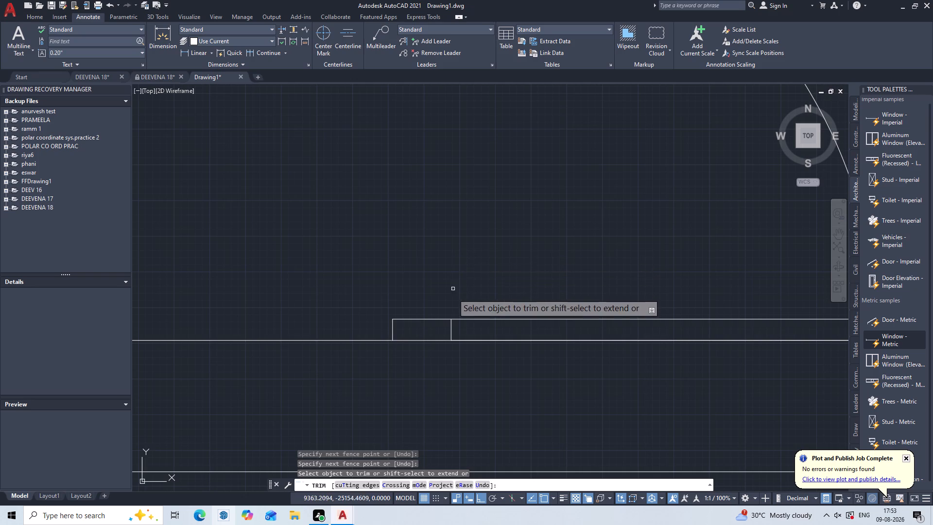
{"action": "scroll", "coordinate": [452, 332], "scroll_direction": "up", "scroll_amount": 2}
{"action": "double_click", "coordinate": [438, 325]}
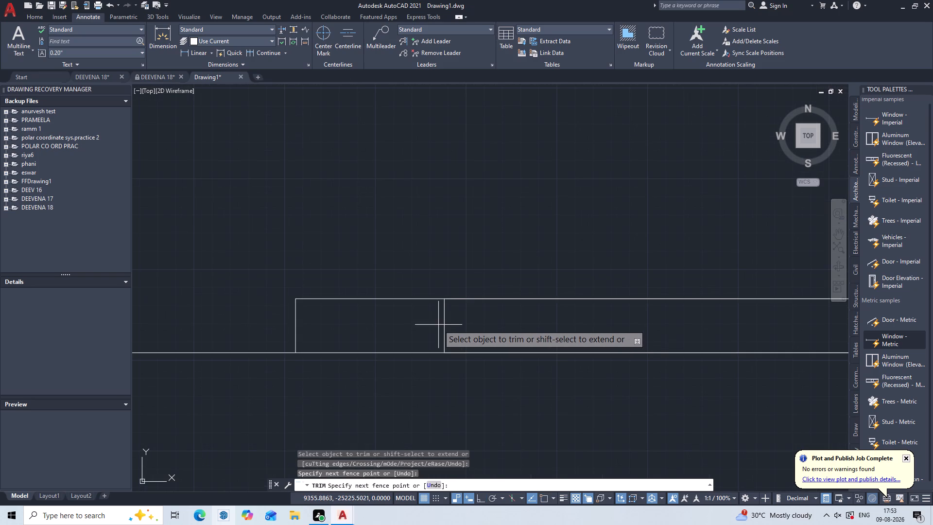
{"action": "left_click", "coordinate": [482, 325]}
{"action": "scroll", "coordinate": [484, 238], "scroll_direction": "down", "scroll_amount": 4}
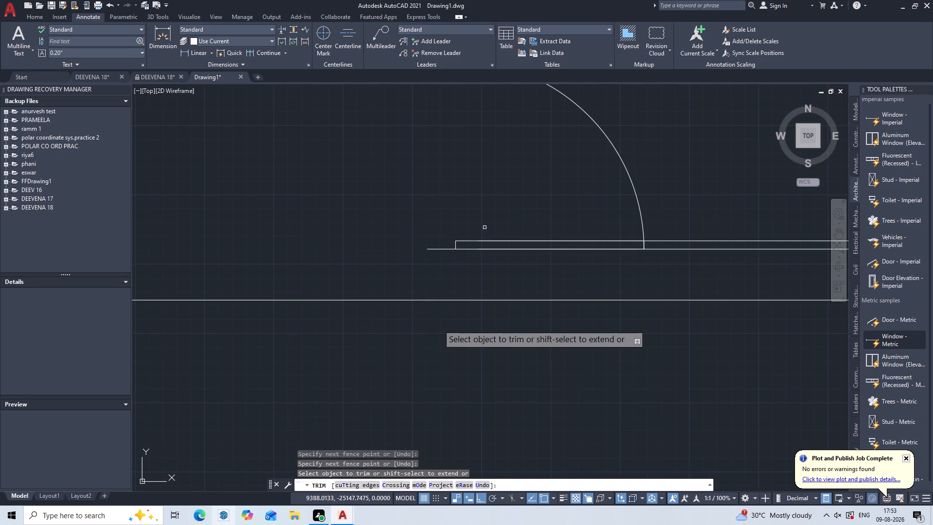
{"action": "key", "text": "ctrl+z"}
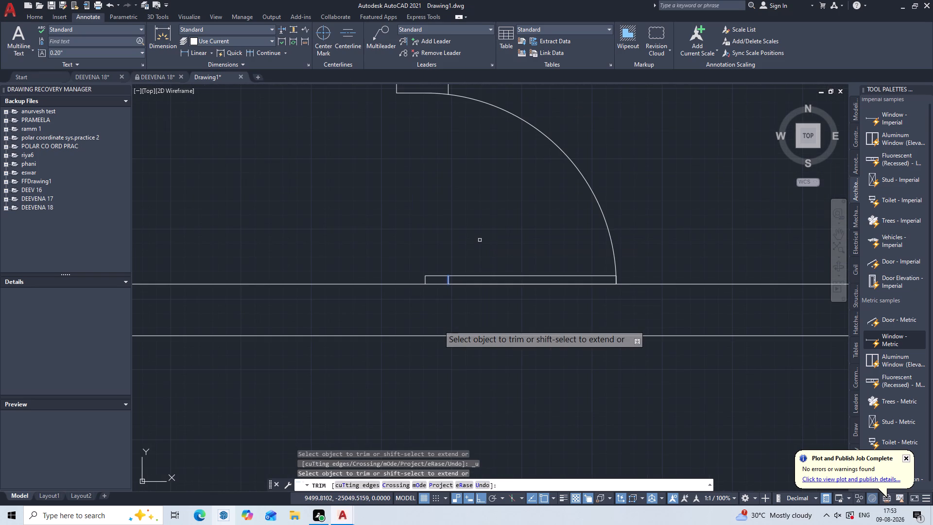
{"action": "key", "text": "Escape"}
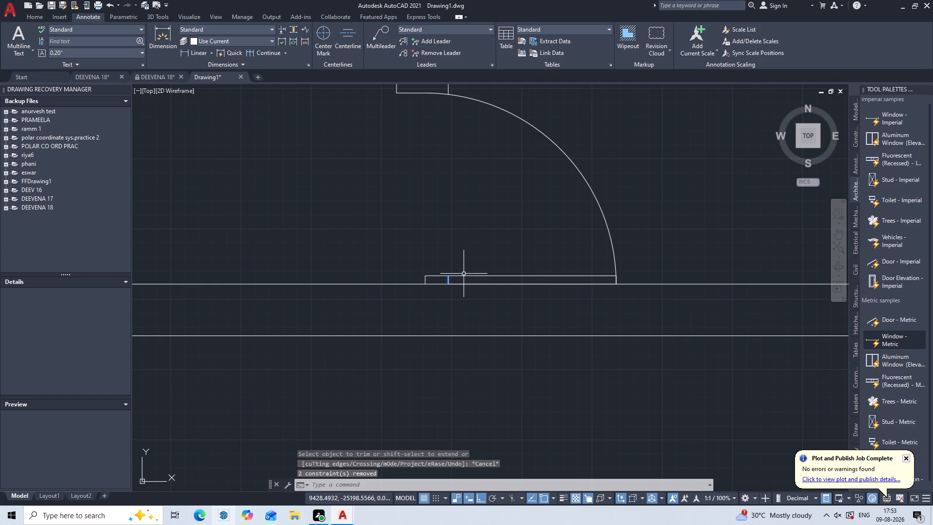
Delete the short leftover wall-line piece inside the leaf of the easternmost room's lower door.
{"action": "scroll", "coordinate": [457, 282], "scroll_direction": "up", "scroll_amount": 3}
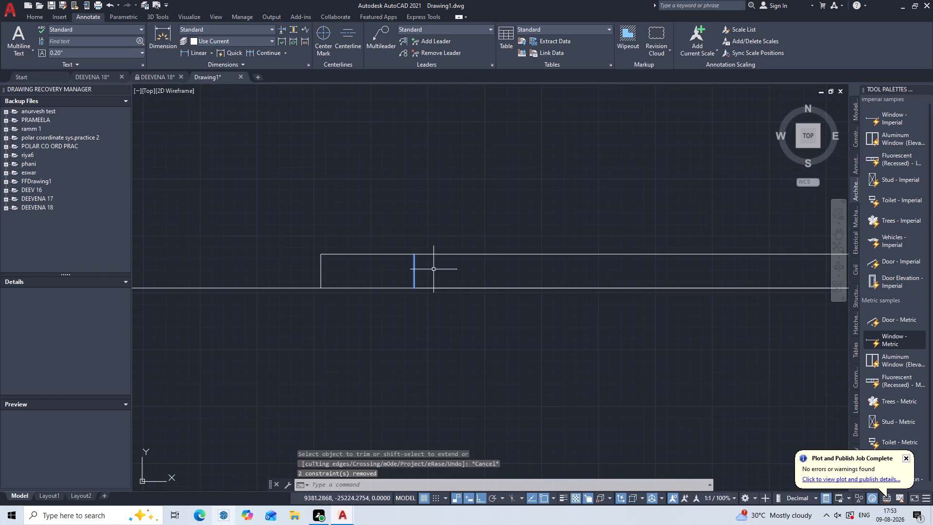
{"action": "left_click", "coordinate": [432, 264]}
{"action": "left_click", "coordinate": [408, 273]}
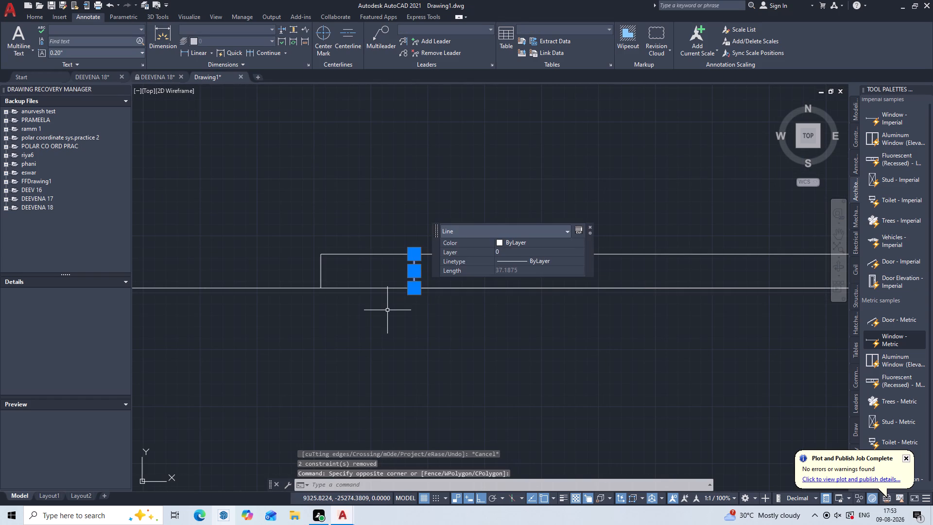
{"action": "key", "text": "Delete"}
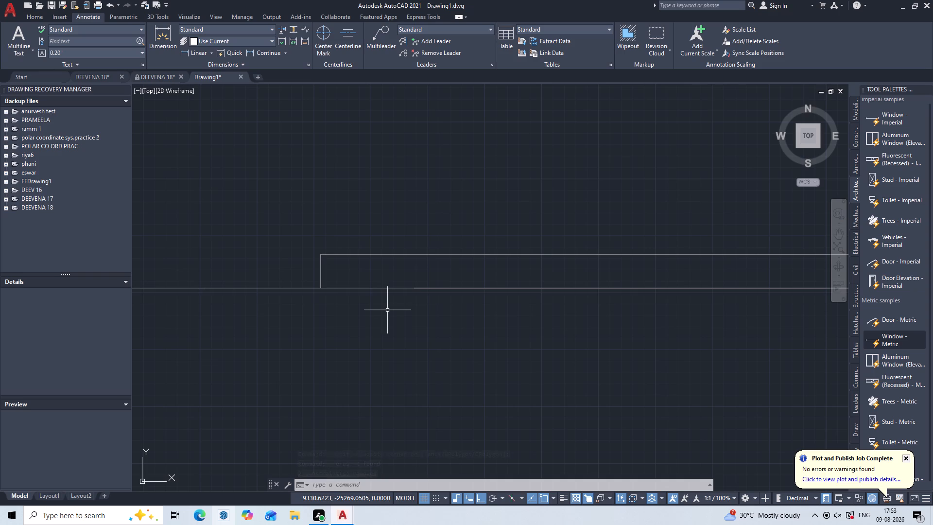
Trim both lines of the partition wall in the easternmost room across its upper door opening.
{"action": "scroll", "coordinate": [402, 302], "scroll_direction": "down", "scroll_amount": 1}
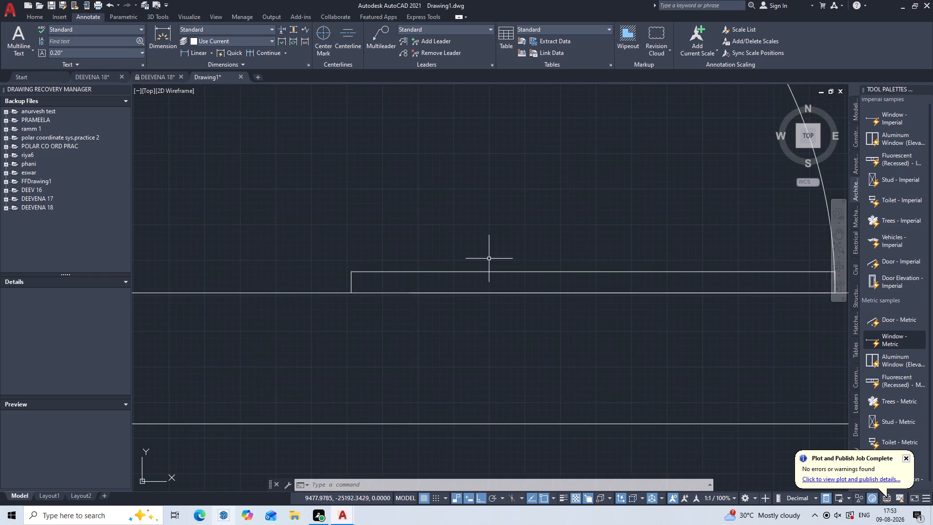
{"action": "scroll", "coordinate": [515, 251], "scroll_direction": "down", "scroll_amount": 3}
{"action": "scroll", "coordinate": [587, 192], "scroll_direction": "down", "scroll_amount": 3}
{"action": "middle_click_drag", "start_coordinate": [587, 193], "coordinate": [557, 290]}
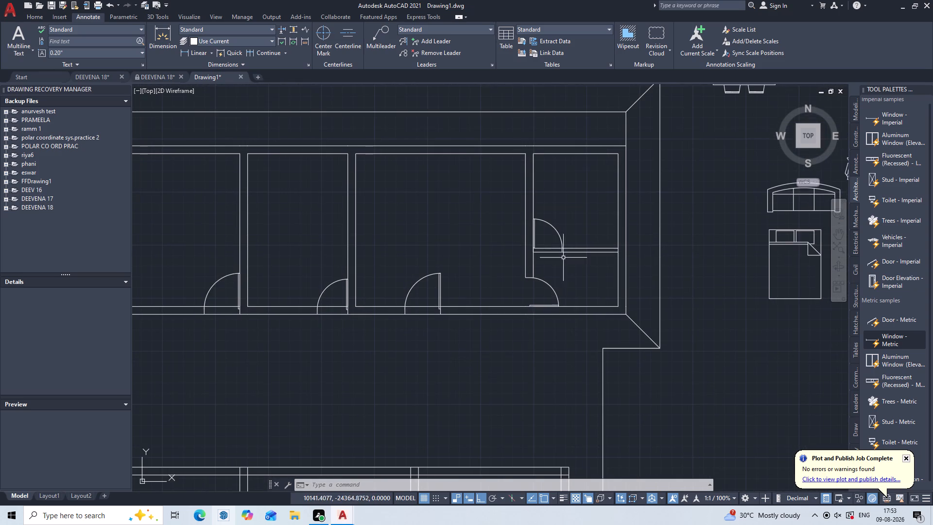
{"action": "scroll", "coordinate": [552, 250], "scroll_direction": "up", "scroll_amount": 4}
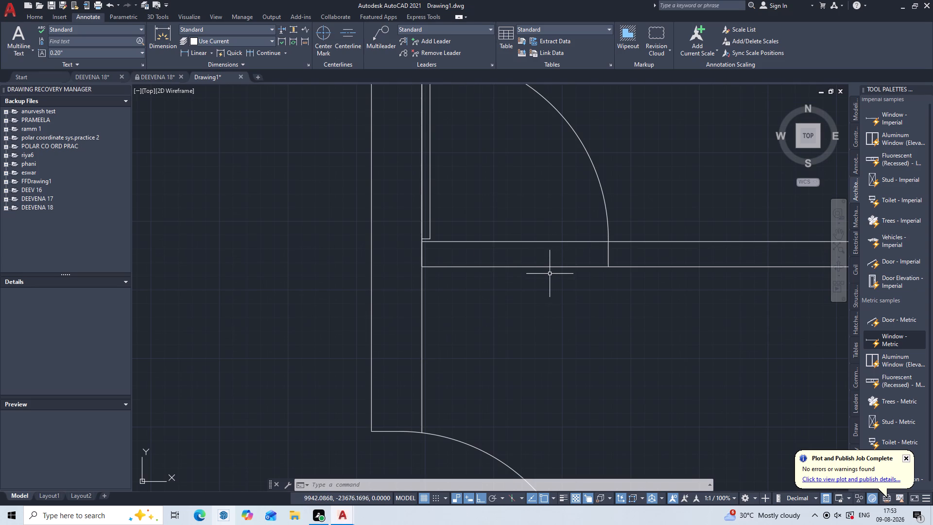
{"action": "type", "text": "TR"}
{"action": "key", "text": "Return"}
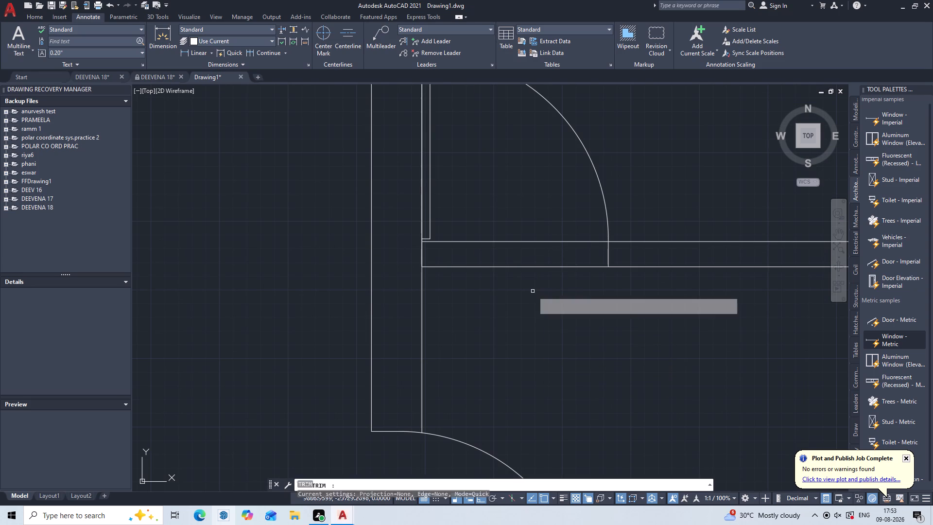
{"action": "left_click", "coordinate": [527, 193]}
{"action": "double_click", "coordinate": [523, 292]}
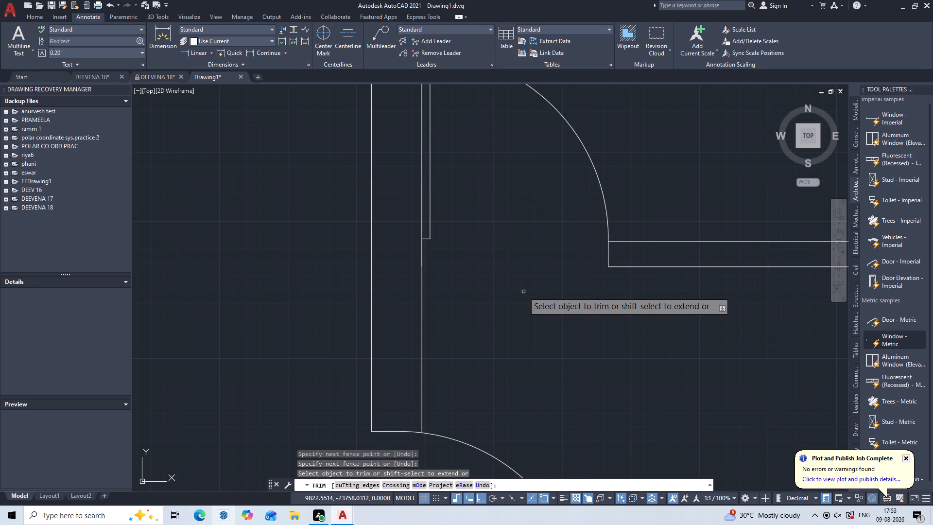
{"action": "key", "text": "Escape"}
{"action": "key", "text": "Escape"}
{"action": "key", "text": "Escape"}
{"action": "key", "text": "Escape"}
{"action": "key", "text": "Escape"}
{"action": "key", "text": "Escape"}
{"action": "key", "text": "Escape"}
{"action": "key", "text": "Escape"}
{"action": "key", "text": "Escape"}
{"action": "key", "text": "Escape"}
{"action": "key", "text": "Escape"}
{"action": "key", "text": "Escape"}
{"action": "scroll", "coordinate": [524, 295], "scroll_direction": "down", "scroll_amount": 4}
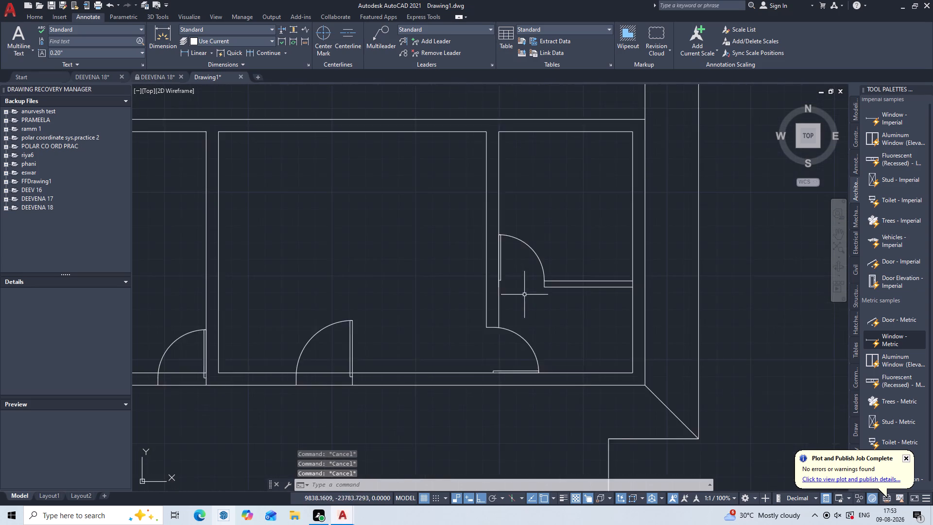
Trim both south wall lines across the door opening of the room second from the east, including the piece inside the leaf.
{"action": "scroll", "coordinate": [474, 352], "scroll_direction": "up", "scroll_amount": 1}
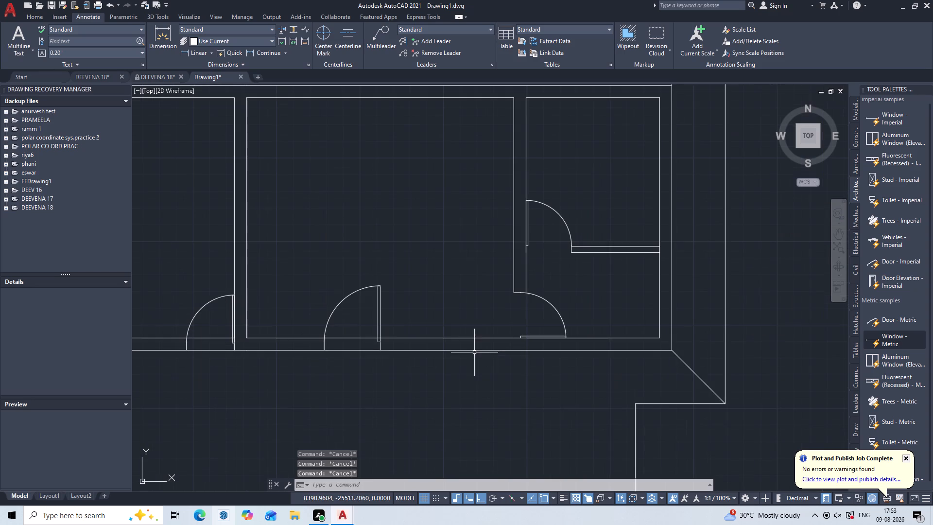
{"action": "scroll", "coordinate": [487, 346], "scroll_direction": "up", "scroll_amount": 2}
{"action": "scroll", "coordinate": [366, 321], "scroll_direction": "down", "scroll_amount": 1}
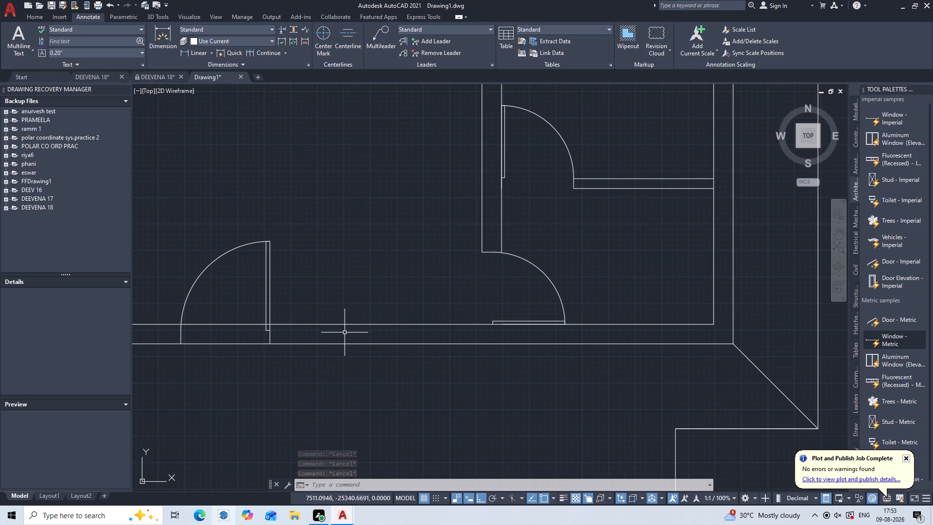
{"action": "middle_click_drag", "start_coordinate": [342, 334], "coordinate": [491, 330]}
{"action": "middle_click", "coordinate": [493, 329]}
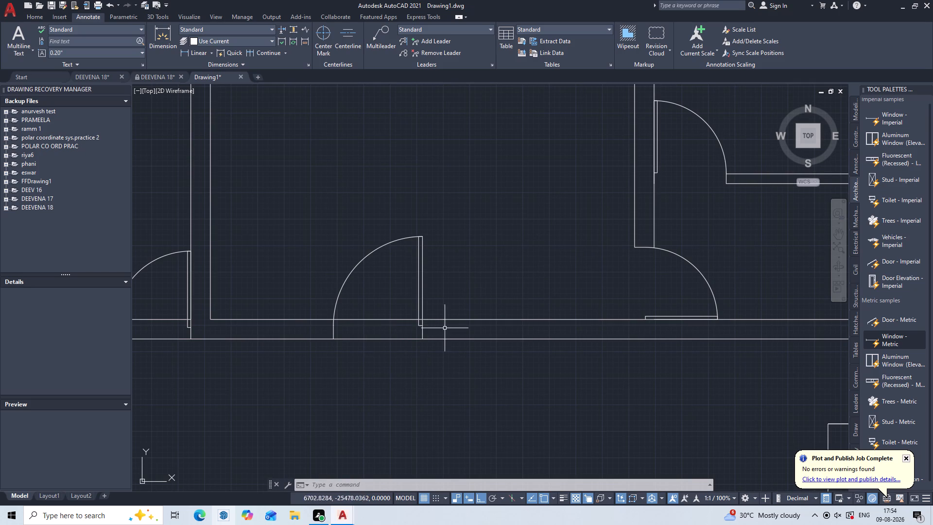
{"action": "scroll", "coordinate": [410, 332], "scroll_direction": "up", "scroll_amount": 1}
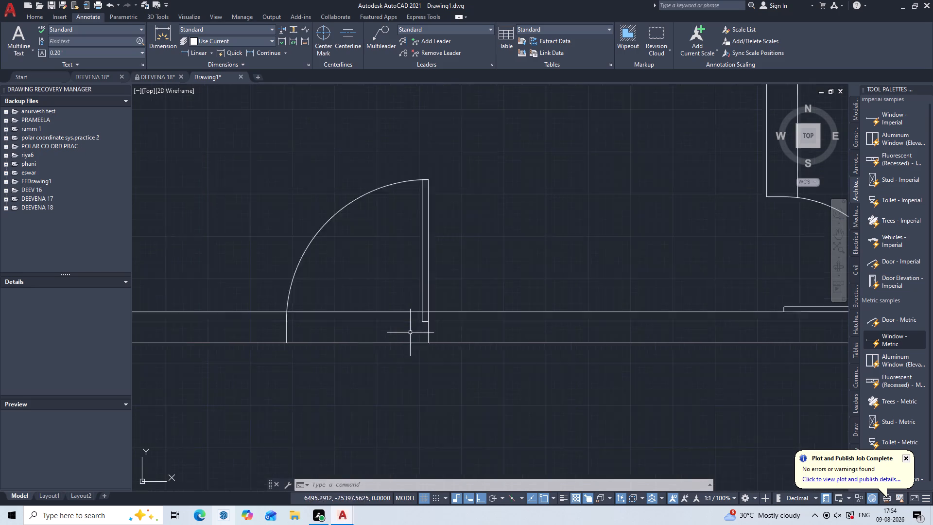
{"action": "scroll", "coordinate": [410, 332], "scroll_direction": "up", "scroll_amount": 2}
{"action": "scroll", "coordinate": [451, 288], "scroll_direction": "up", "scroll_amount": 2}
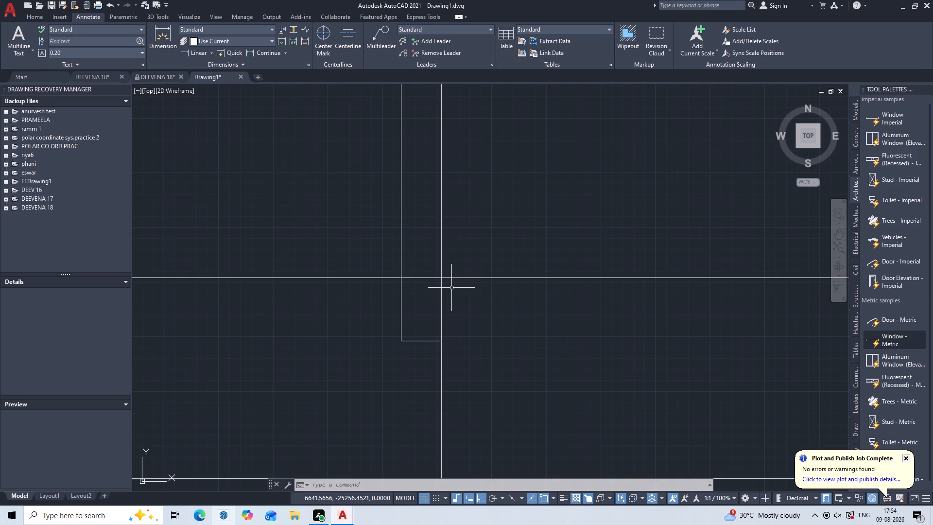
{"action": "key", "text": "t"}
{"action": "key", "text": "r"}
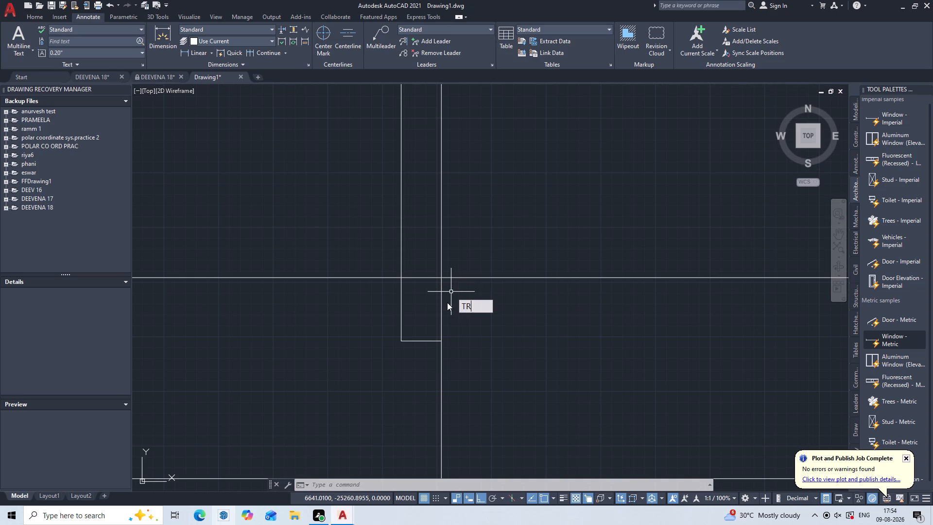
{"action": "key", "text": "Return"}
{"action": "triple_click", "coordinate": [427, 272]}
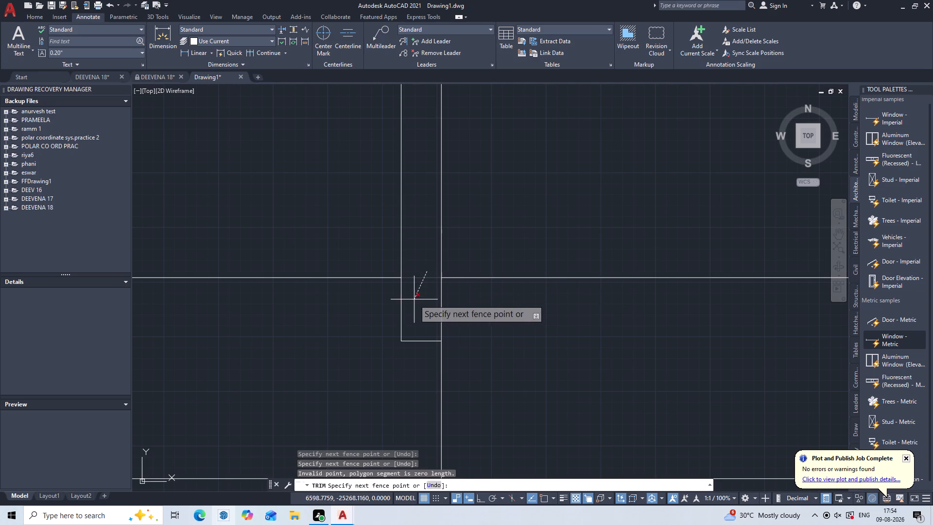
{"action": "left_click", "coordinate": [414, 299]}
{"action": "scroll", "coordinate": [328, 253], "scroll_direction": "down", "scroll_amount": 3}
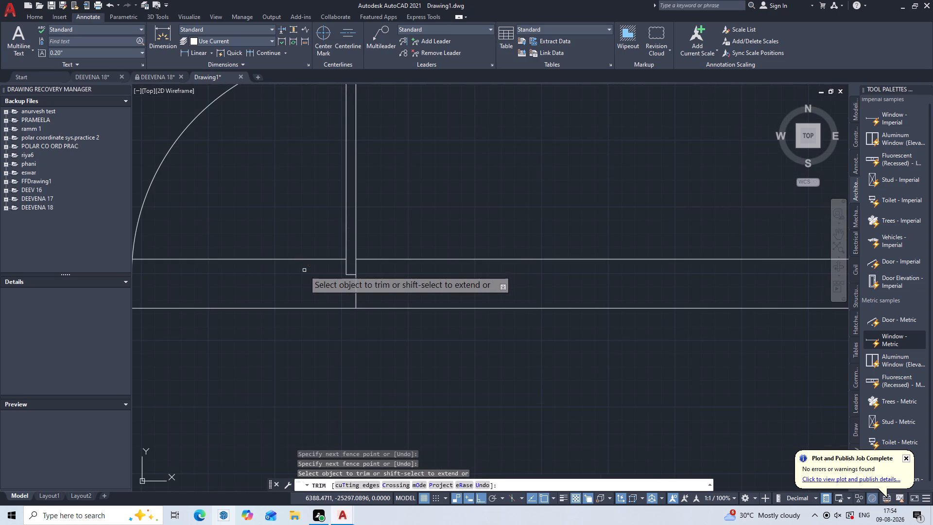
{"action": "middle_click_drag", "start_coordinate": [303, 271], "coordinate": [388, 275]}
{"action": "left_click", "coordinate": [371, 263]}
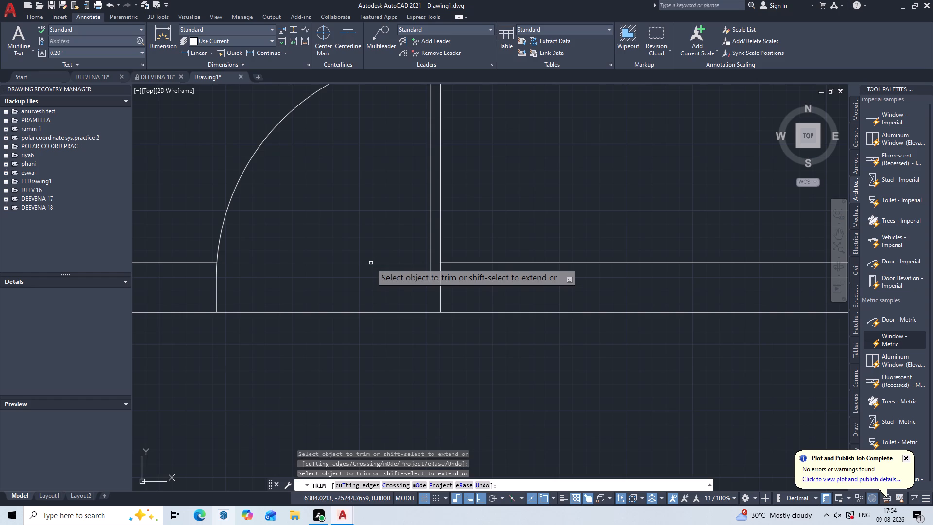
{"action": "left_click", "coordinate": [371, 314]}
{"action": "scroll", "coordinate": [360, 274], "scroll_direction": "down", "scroll_amount": 2}
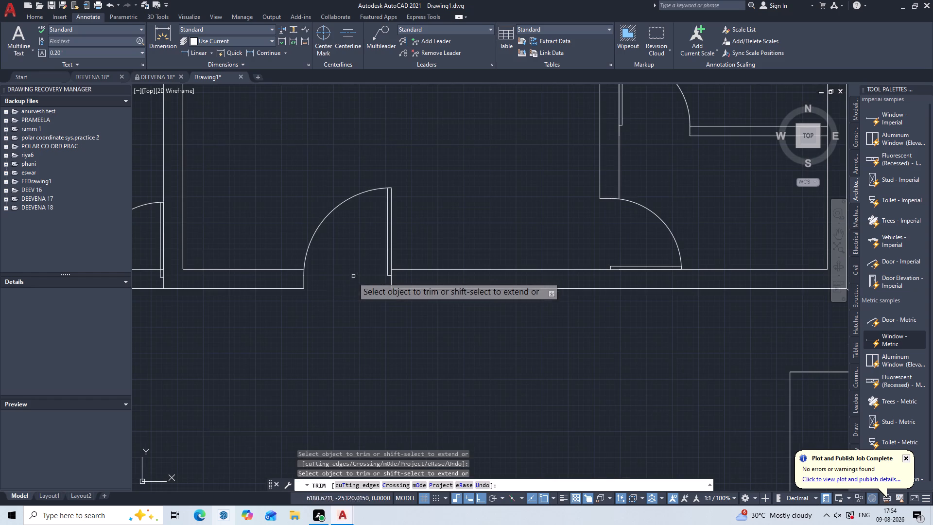
Trim both south wall lines across the middle room's door opening, including the piece inside the door leaf.
{"action": "middle_click_drag", "start_coordinate": [352, 279], "coordinate": [521, 266]}
{"action": "middle_click_drag", "start_coordinate": [375, 303], "coordinate": [532, 311]}
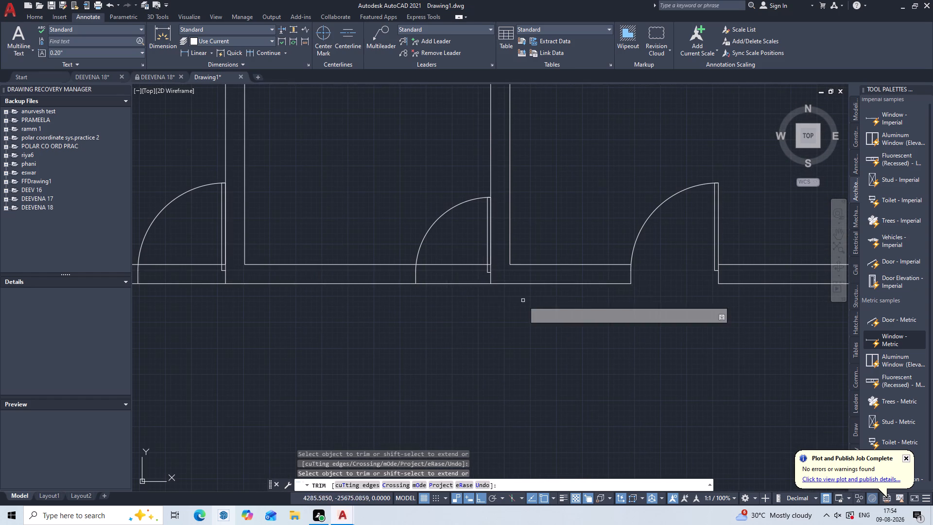
{"action": "left_click", "coordinate": [459, 265]}
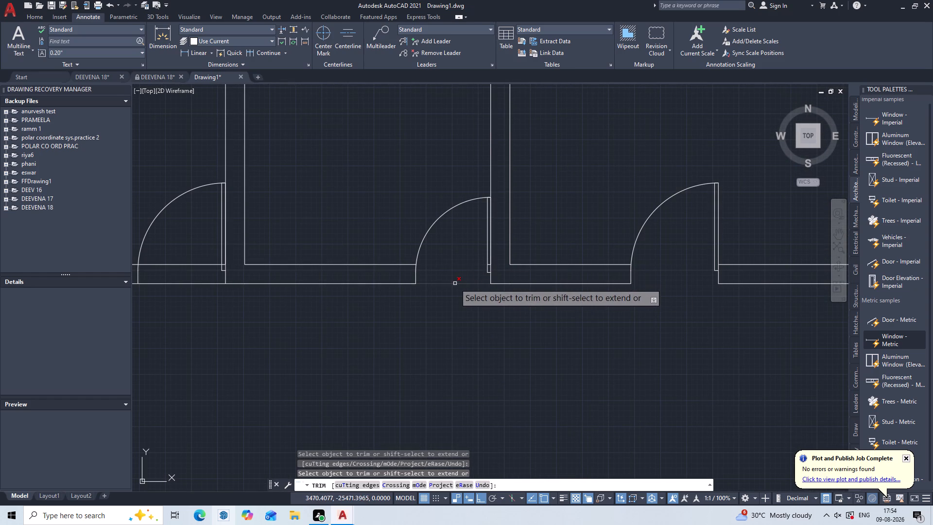
{"action": "left_click", "coordinate": [455, 283]}
{"action": "middle_click_drag", "start_coordinate": [375, 327], "coordinate": [594, 280]}
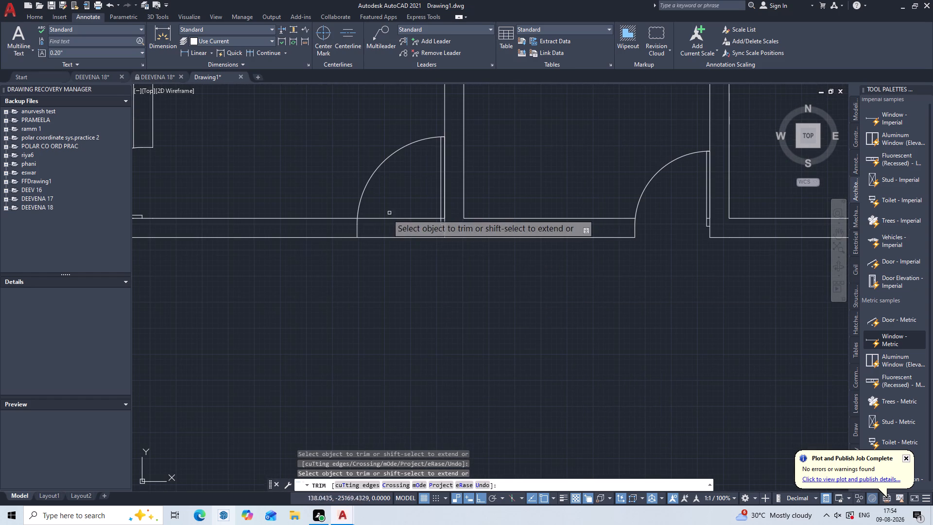
{"action": "middle_click_drag", "start_coordinate": [380, 246], "coordinate": [363, 285]}
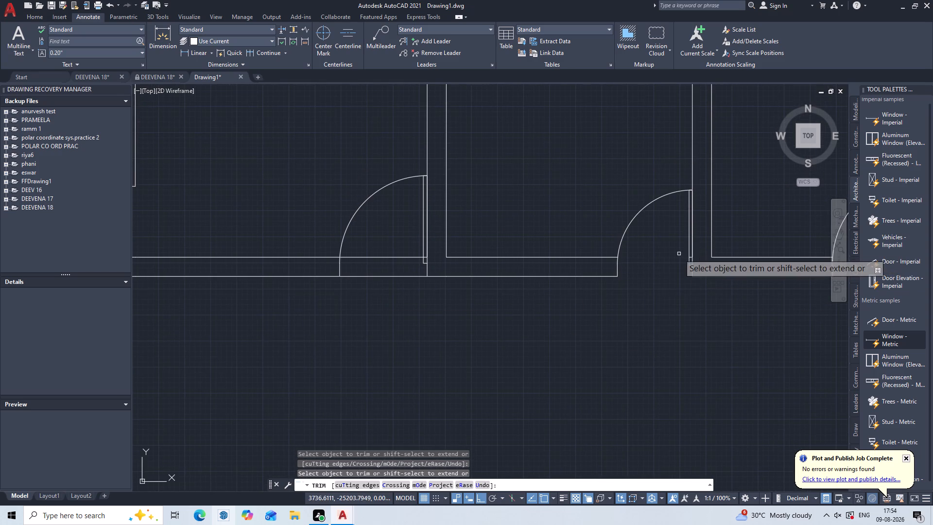
{"action": "scroll", "coordinate": [679, 254], "scroll_direction": "up", "scroll_amount": 3}
{"action": "middle_click_drag", "start_coordinate": [680, 253], "coordinate": [480, 280]}
{"action": "scroll", "coordinate": [520, 301], "scroll_direction": "up", "scroll_amount": 2}
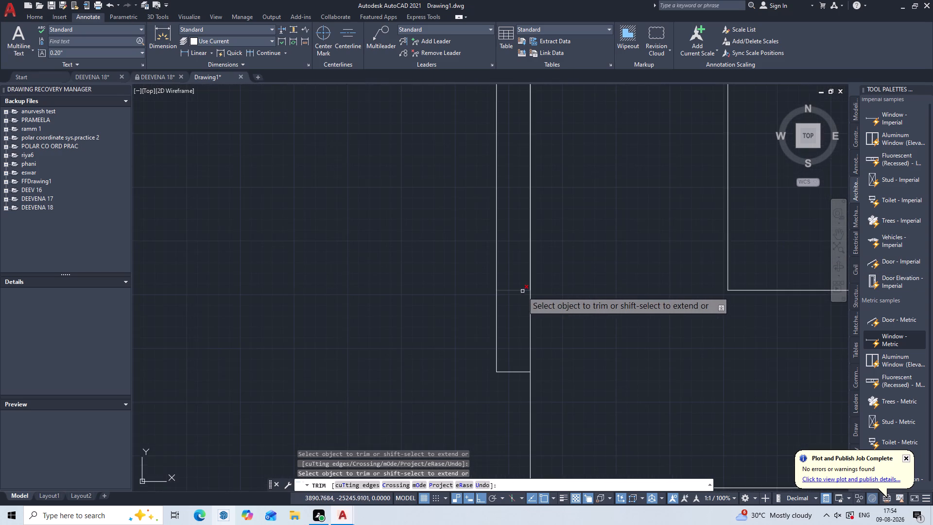
{"action": "scroll", "coordinate": [522, 291], "scroll_direction": "up", "scroll_amount": 1}
{"action": "left_click", "coordinate": [522, 291]}
{"action": "scroll", "coordinate": [385, 325], "scroll_direction": "down", "scroll_amount": 6}
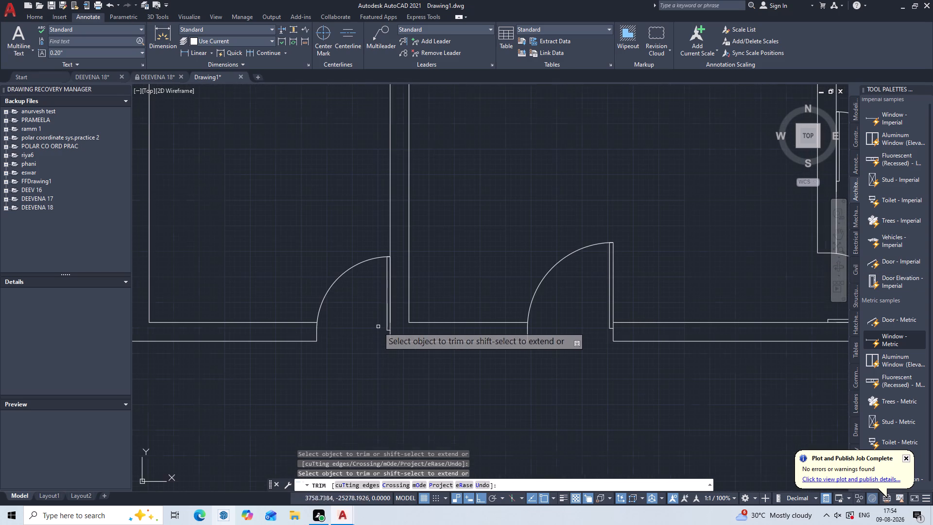
{"action": "scroll", "coordinate": [359, 342], "scroll_direction": "down", "scroll_amount": 2}
Trim both south wall lines across the door opening of the room second from the west, including the piece inside the leaf.
{"action": "middle_click_drag", "start_coordinate": [303, 372], "coordinate": [440, 335]}
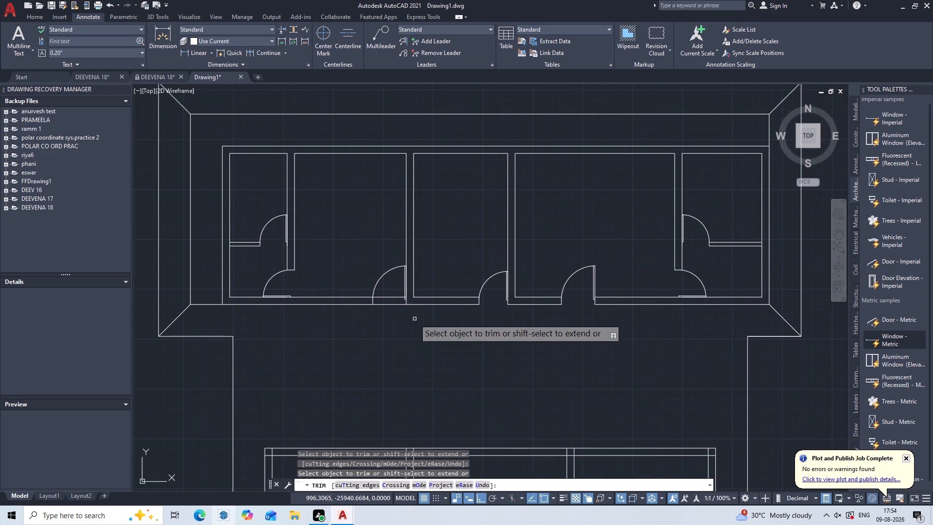
{"action": "scroll", "coordinate": [410, 308], "scroll_direction": "up", "scroll_amount": 3}
{"action": "middle_click_drag", "start_coordinate": [374, 315], "coordinate": [403, 344]}
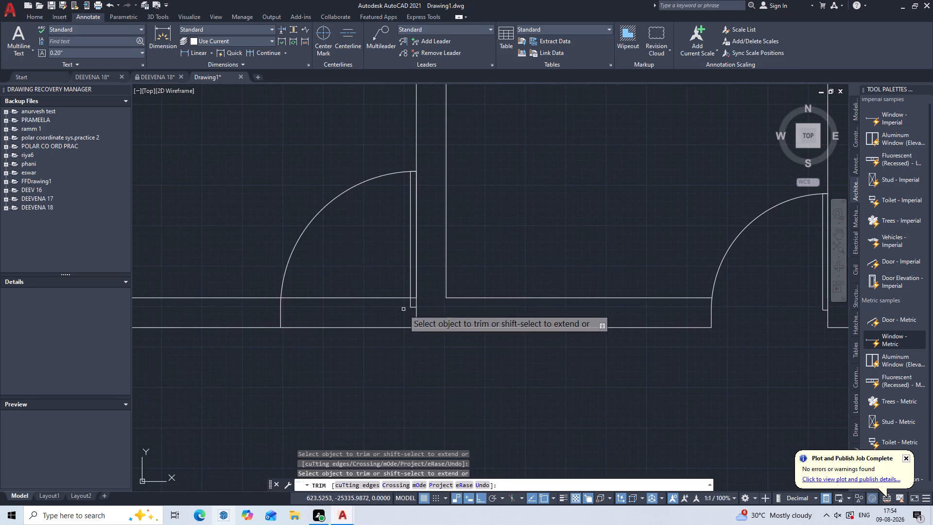
{"action": "scroll", "coordinate": [403, 308], "scroll_direction": "up", "scroll_amount": 3}
{"action": "left_click", "coordinate": [438, 267]}
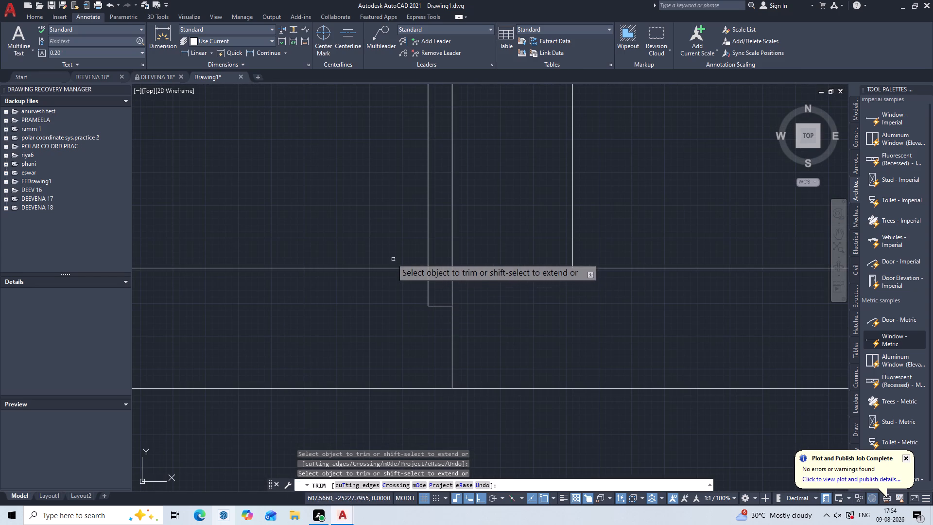
{"action": "double_click", "coordinate": [390, 251]}
{"action": "left_click", "coordinate": [390, 248]}
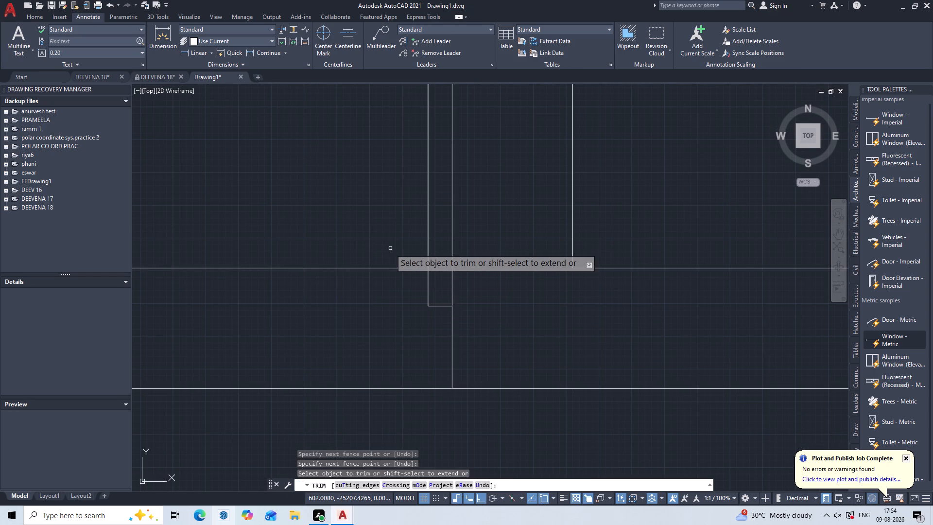
{"action": "scroll", "coordinate": [390, 248], "scroll_direction": "down", "scroll_amount": 3}
{"action": "middle_click_drag", "start_coordinate": [364, 246], "coordinate": [449, 269]}
{"action": "left_click", "coordinate": [436, 275]}
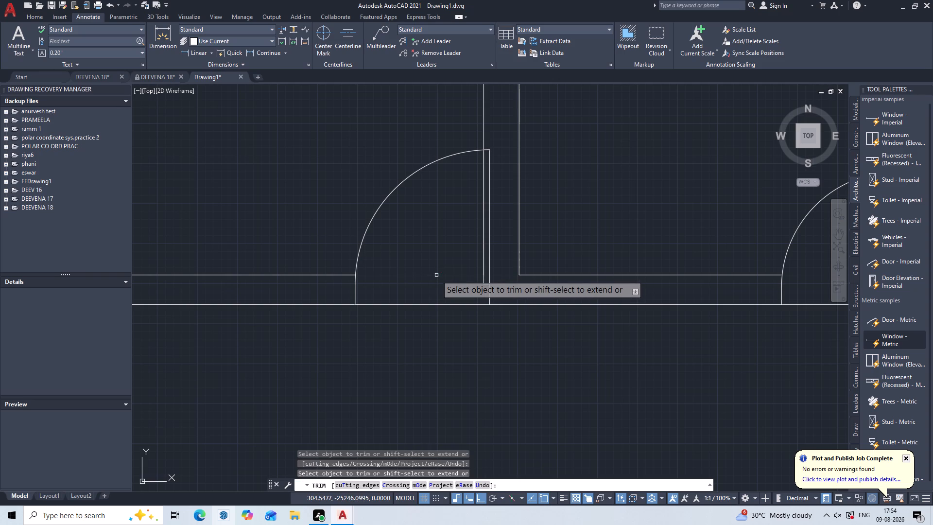
{"action": "left_click", "coordinate": [420, 304]}
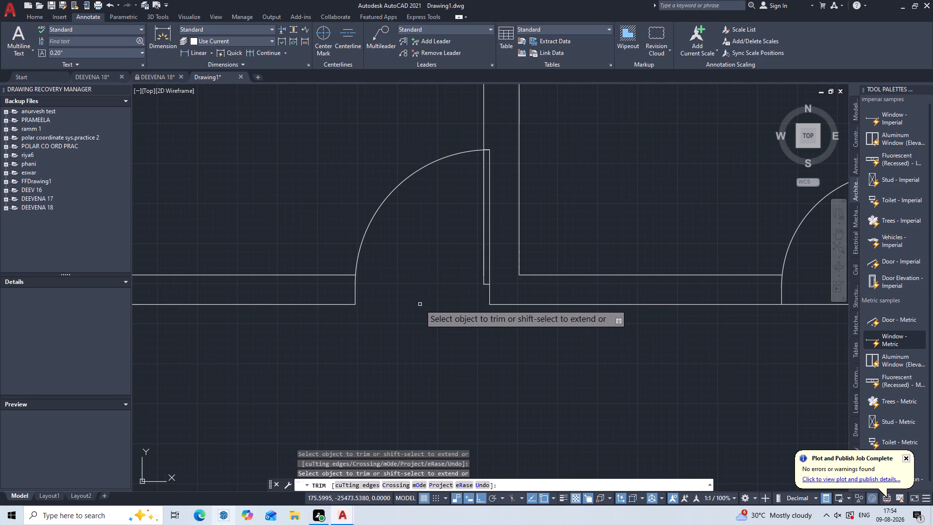
Move the swing arc of the westernmost room's lower door about 1300 mm east, out of its opening.
{"action": "scroll", "coordinate": [413, 299], "scroll_direction": "down", "scroll_amount": 3}
{"action": "middle_click_drag", "start_coordinate": [313, 316], "coordinate": [388, 335]}
{"action": "scroll", "coordinate": [392, 329], "scroll_direction": "up", "scroll_amount": 4}
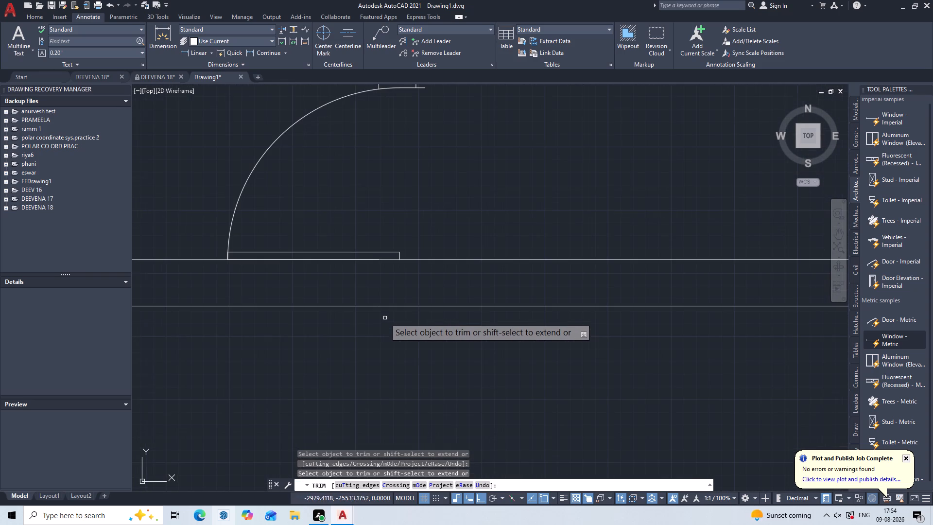
{"action": "scroll", "coordinate": [509, 190], "scroll_direction": "down", "scroll_amount": 2}
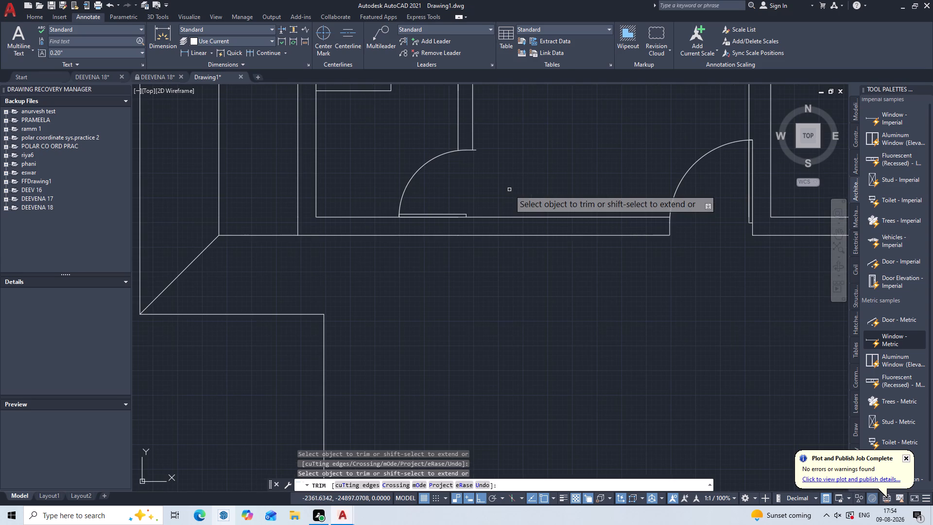
{"action": "middle_click_drag", "start_coordinate": [509, 190], "coordinate": [421, 291]}
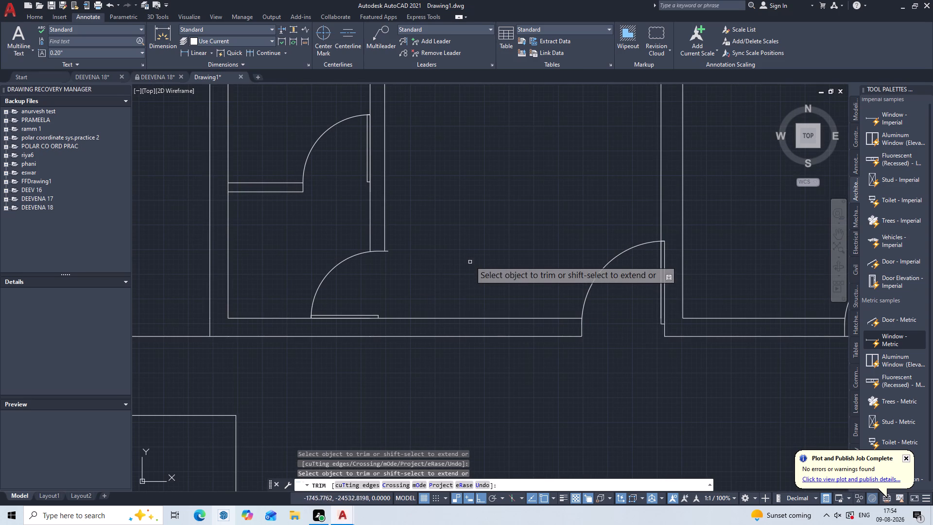
{"action": "key", "text": "Escape"}
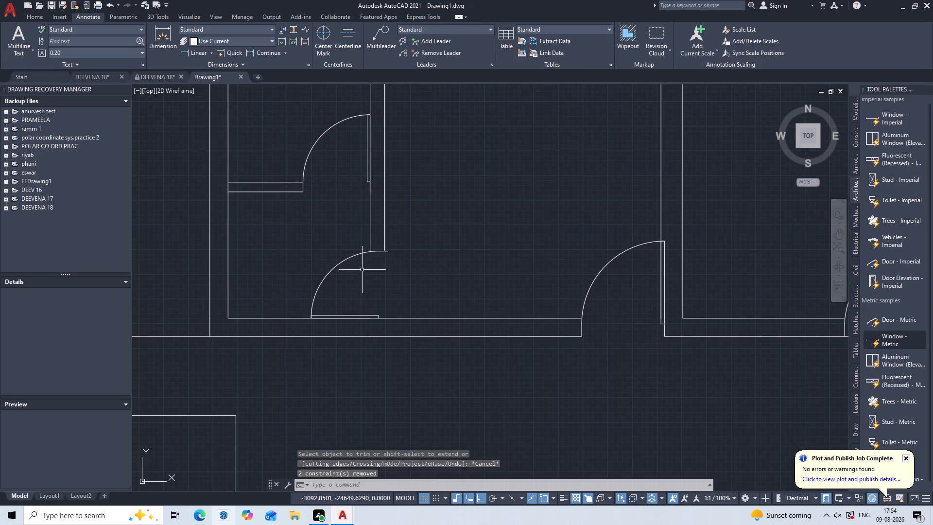
{"action": "left_click", "coordinate": [357, 248]}
{"action": "left_click", "coordinate": [322, 286]}
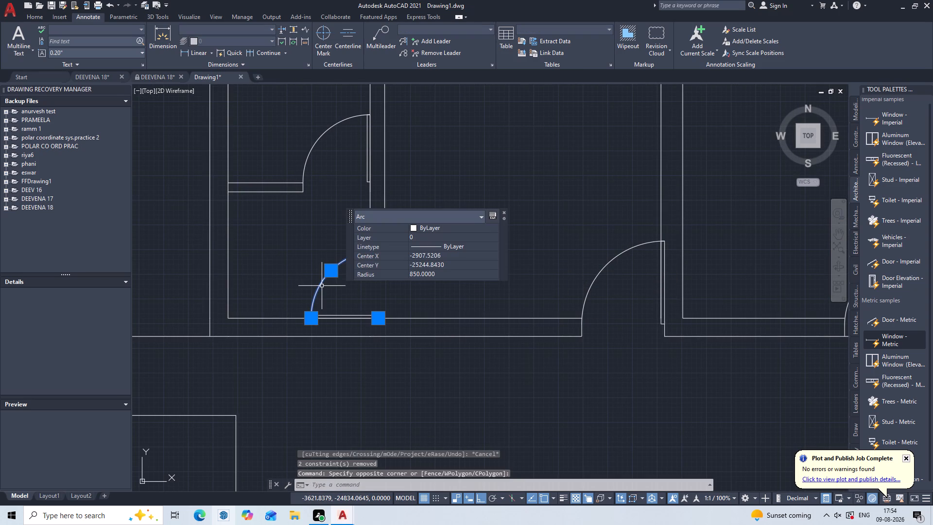
{"action": "key", "text": "m"}
{"action": "key", "text": "Return"}
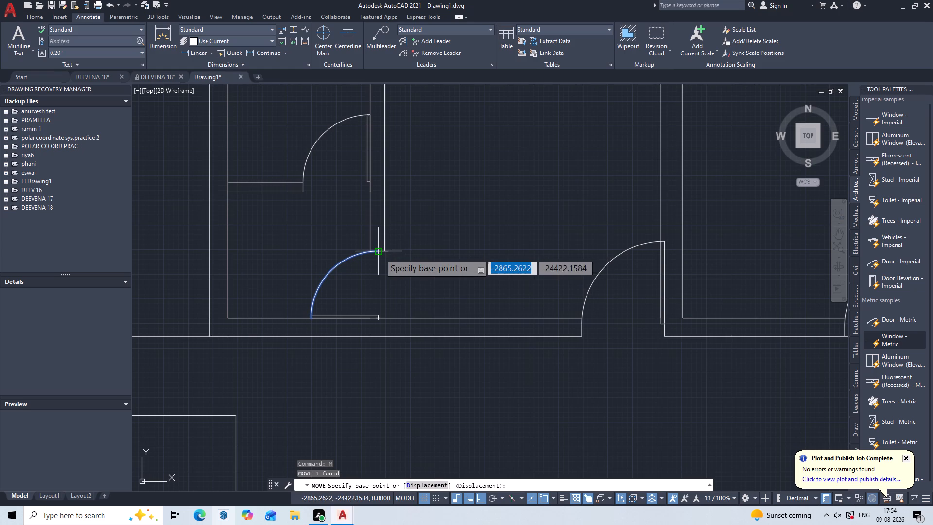
{"action": "left_click", "coordinate": [380, 254]}
{"action": "left_click", "coordinate": [483, 207]}
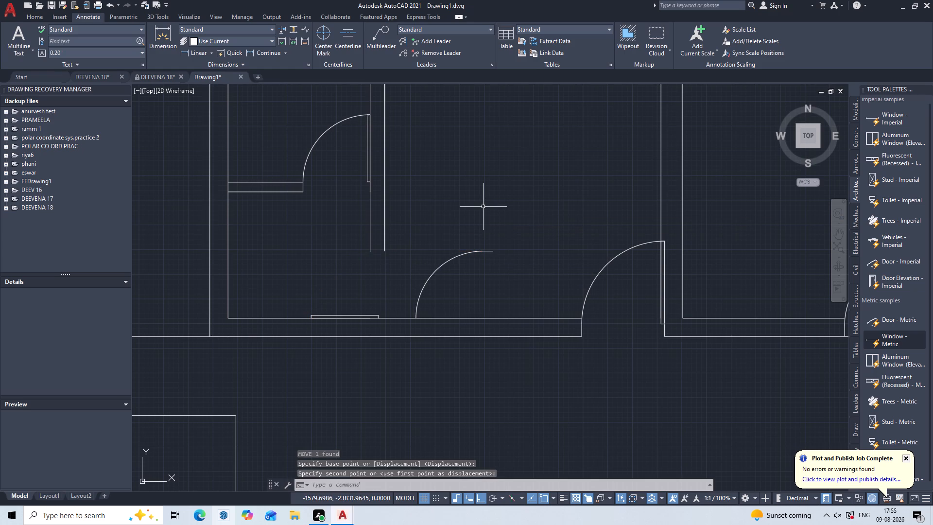
Undo the swing arc move and the recent door opening trims along the south wall and in the easternmost room.
{"action": "key", "text": "Escape"}
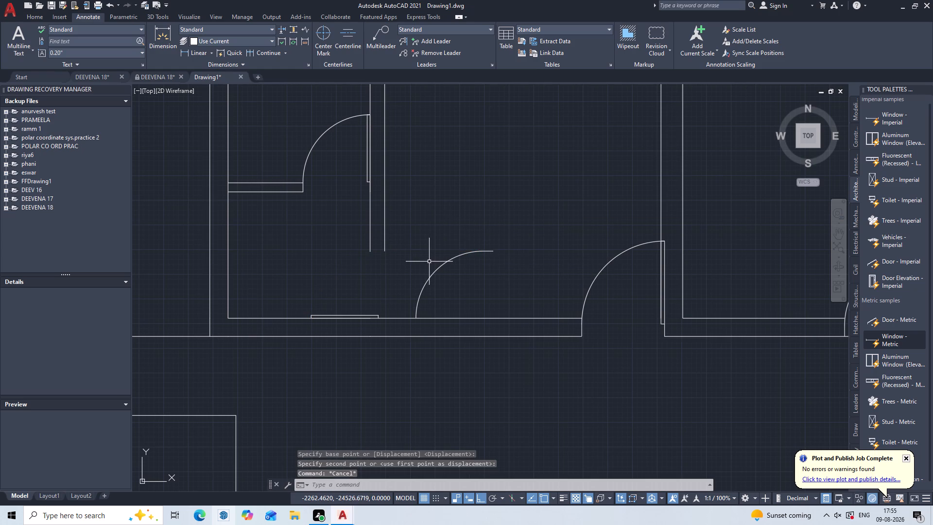
{"action": "key", "text": "ctrl+z"}
{"action": "key", "text": "ctrl+z"}
{"action": "key", "text": "ctrl+z"}
{"action": "key", "text": "ctrl+z"}
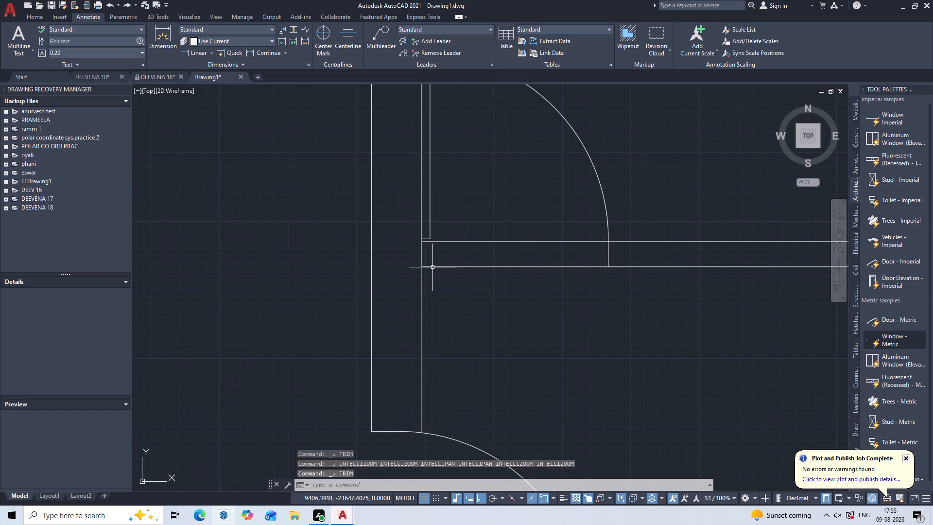
{"action": "key", "text": "ctrl+z"}
{"action": "key", "text": "ctrl+z"}
{"action": "key", "text": "ctrl+z"}
{"action": "key", "text": "ctrl+z"}
{"action": "key", "text": "ctrl+z"}
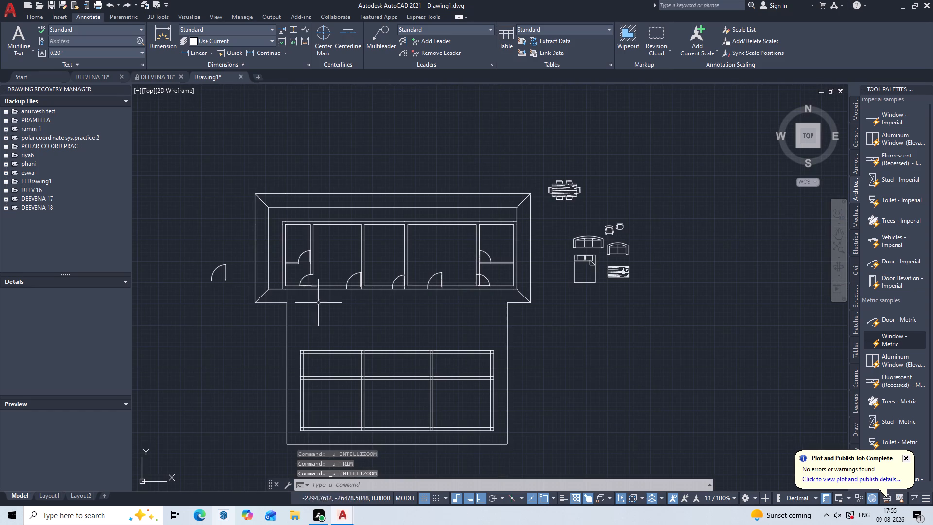
Trim both south wall lines across the door opening of the room second from the west, including the piece inside the leaf.
{"action": "scroll", "coordinate": [310, 282], "scroll_direction": "up", "scroll_amount": 3}
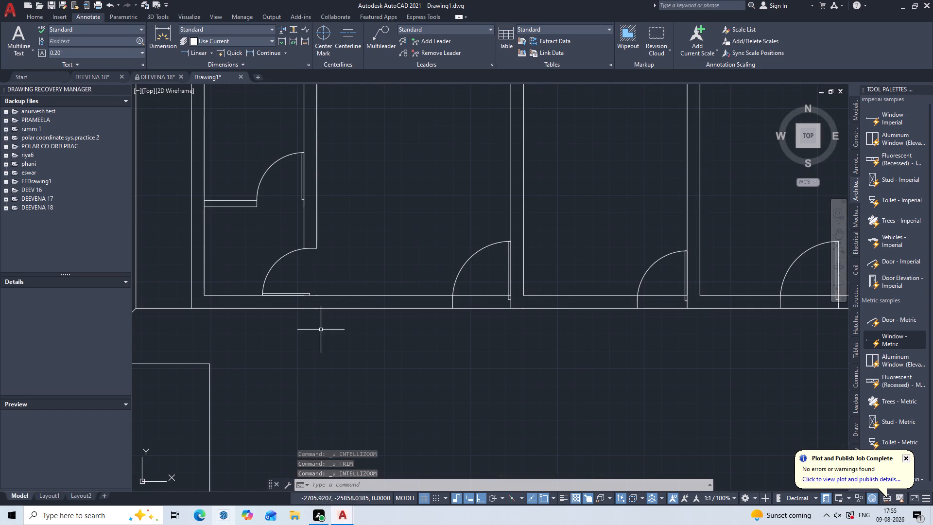
{"action": "scroll", "coordinate": [273, 340], "scroll_direction": "down", "scroll_amount": 2}
{"action": "scroll", "coordinate": [367, 325], "scroll_direction": "up", "scroll_amount": 1}
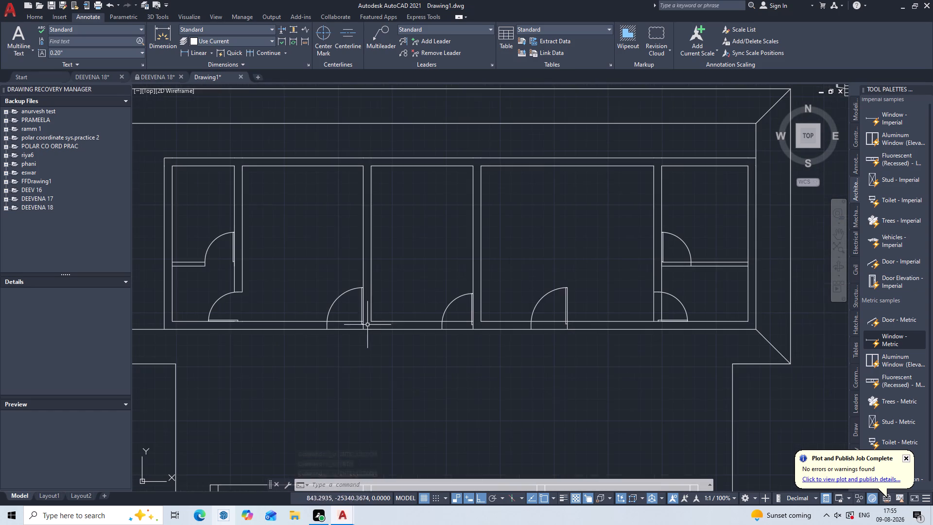
{"action": "scroll", "coordinate": [329, 338], "scroll_direction": "up", "scroll_amount": 1}
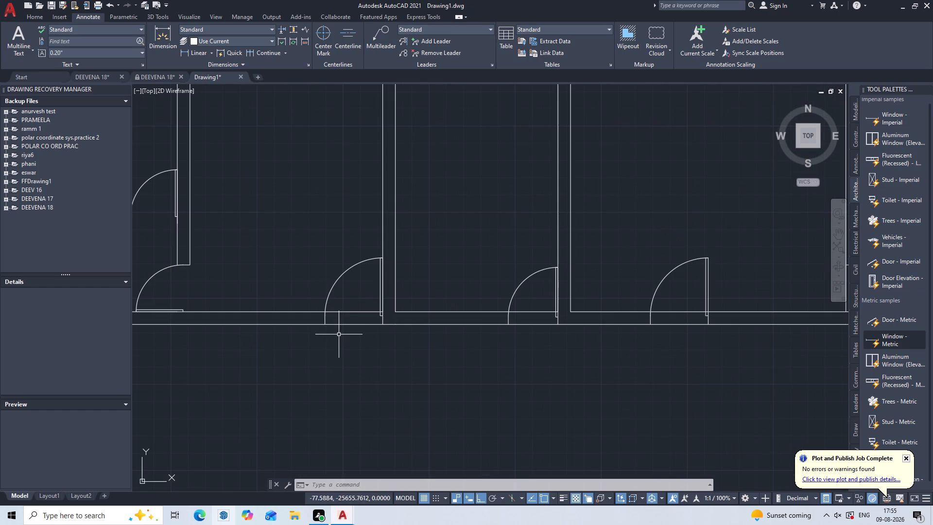
{"action": "type", "text": "TR"}
{"action": "key", "text": "Return"}
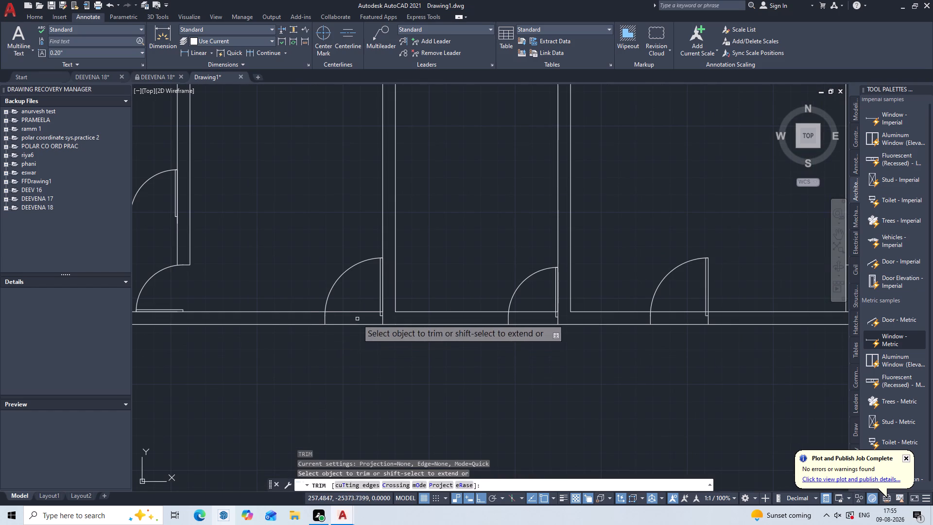
{"action": "scroll", "coordinate": [360, 318], "scroll_direction": "up", "scroll_amount": 2}
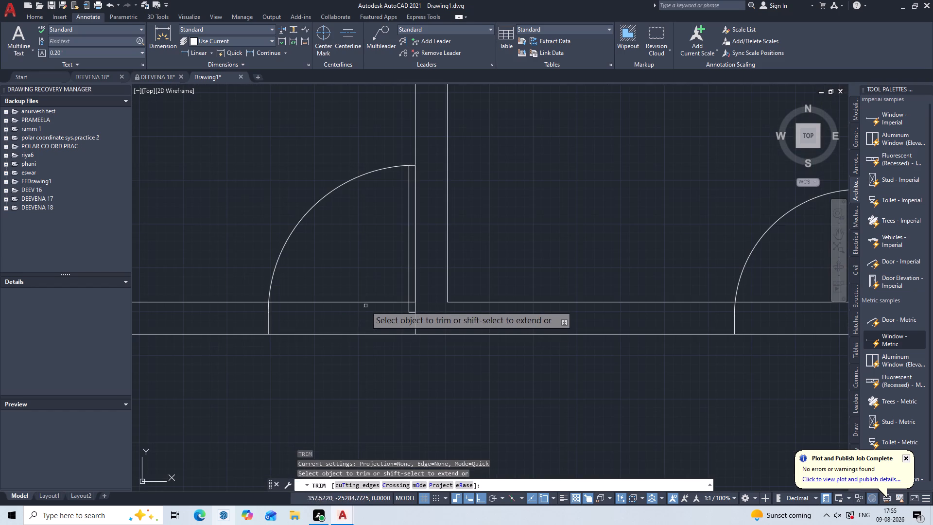
{"action": "left_click", "coordinate": [363, 302]}
{"action": "scroll", "coordinate": [359, 304], "scroll_direction": "down", "scroll_amount": 3}
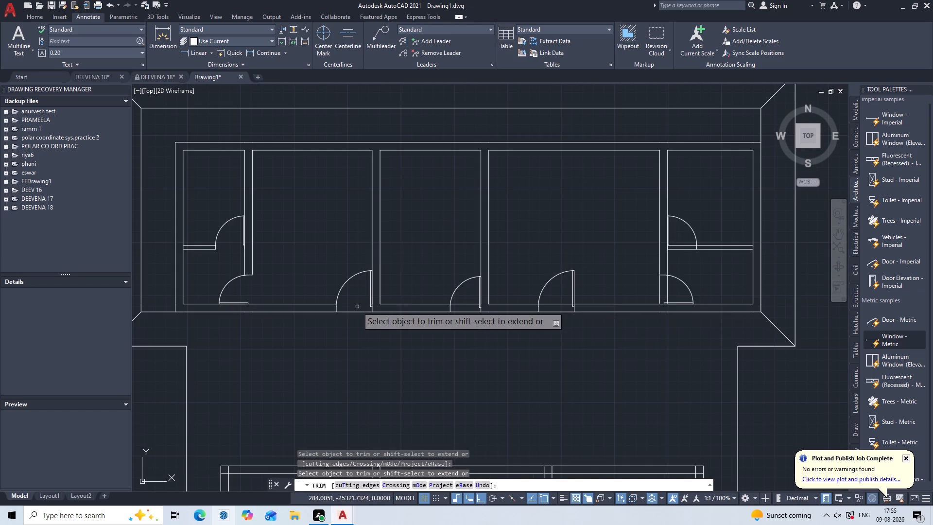
{"action": "scroll", "coordinate": [362, 308], "scroll_direction": "up", "scroll_amount": 5}
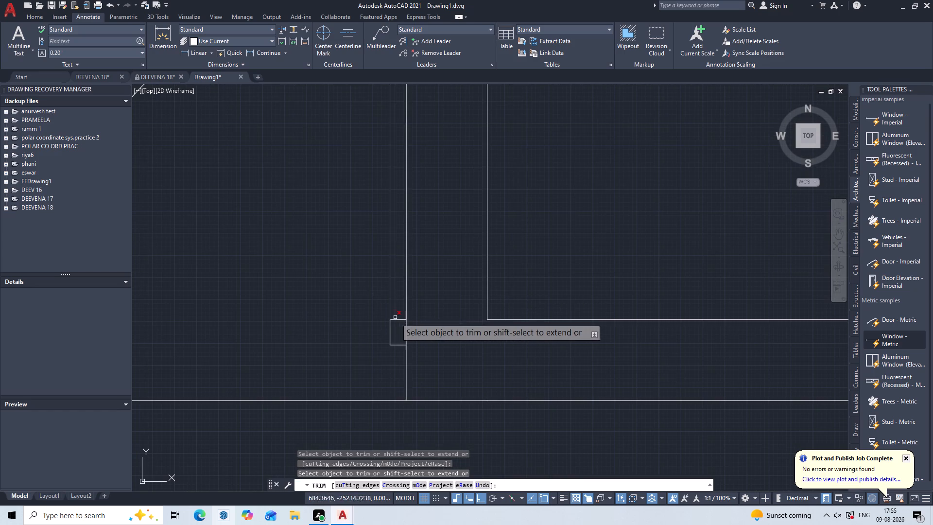
{"action": "scroll", "coordinate": [396, 318], "scroll_direction": "up", "scroll_amount": 2}
{"action": "left_click", "coordinate": [396, 323]}
{"action": "scroll", "coordinate": [303, 326], "scroll_direction": "down", "scroll_amount": 3}
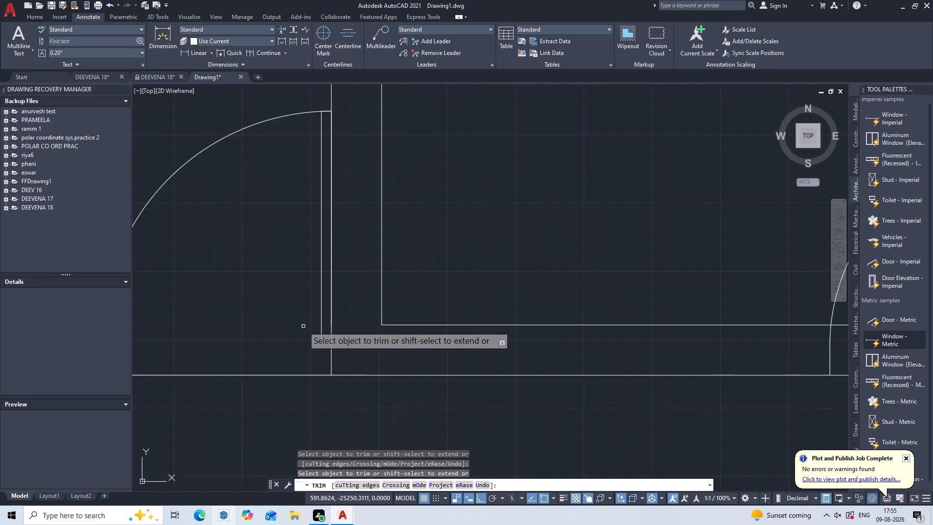
{"action": "scroll", "coordinate": [303, 326], "scroll_direction": "down", "scroll_amount": 5}
{"action": "scroll", "coordinate": [276, 339], "scroll_direction": "up", "scroll_amount": 1}
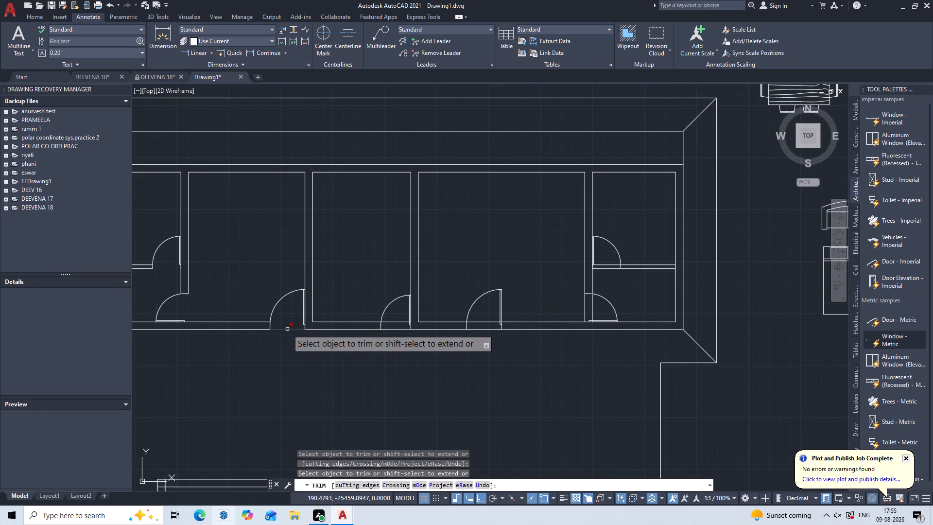
{"action": "left_click", "coordinate": [287, 329]}
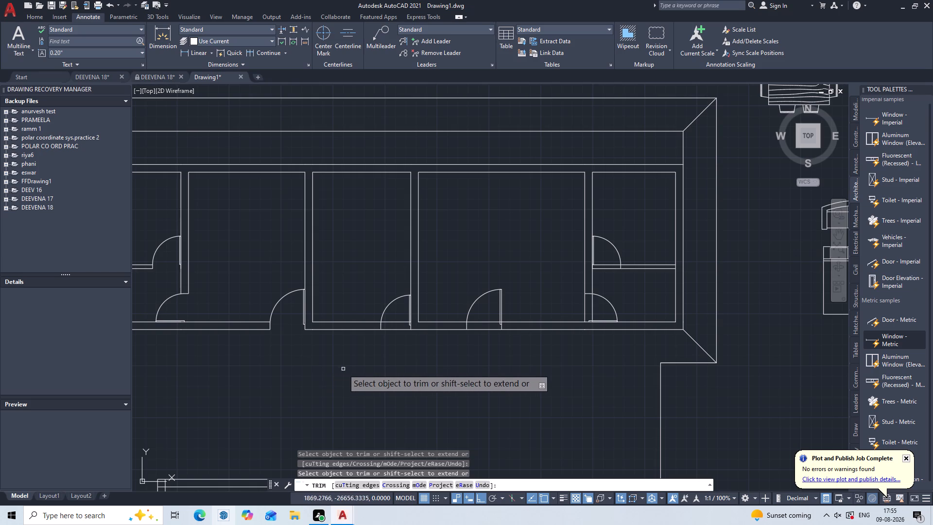
Trim both south wall lines across the middle room's door opening, including the leftover stub and the piece inside the door leaf.
{"action": "left_click", "coordinate": [396, 320]}
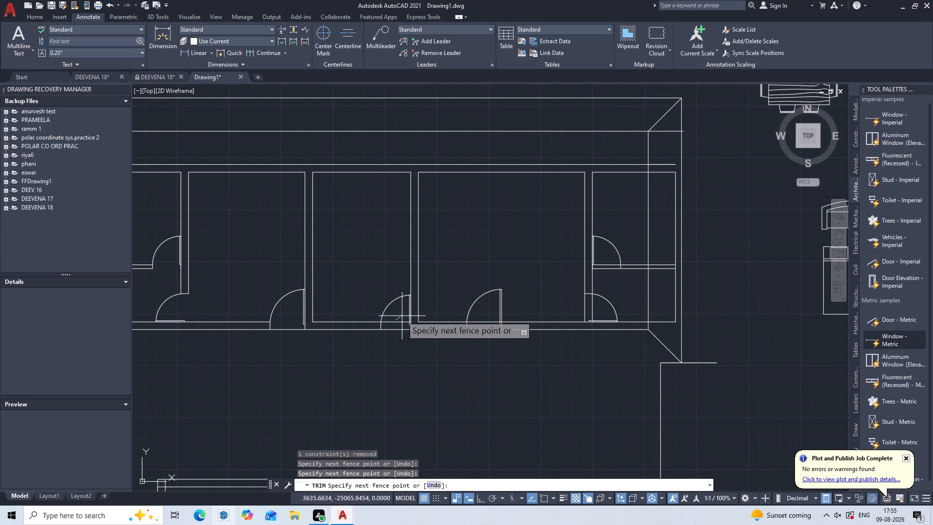
{"action": "left_click", "coordinate": [400, 313]}
{"action": "scroll", "coordinate": [398, 322], "scroll_direction": "up", "scroll_amount": 2}
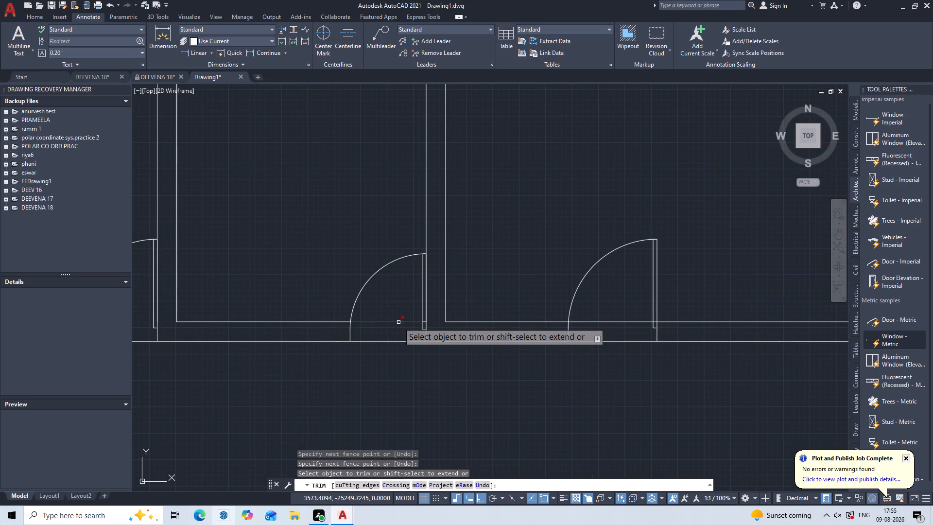
{"action": "left_click", "coordinate": [398, 322]}
{"action": "left_click", "coordinate": [392, 342]}
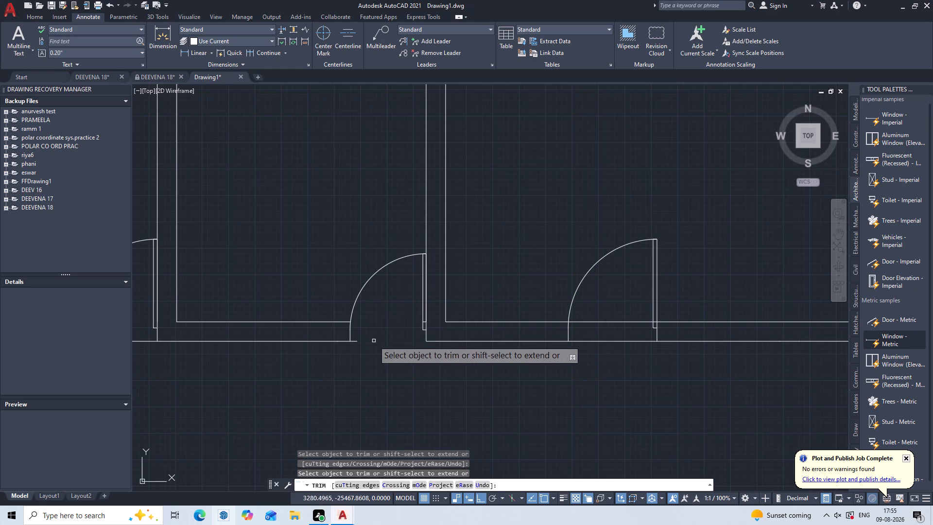
{"action": "left_click", "coordinate": [352, 342]}
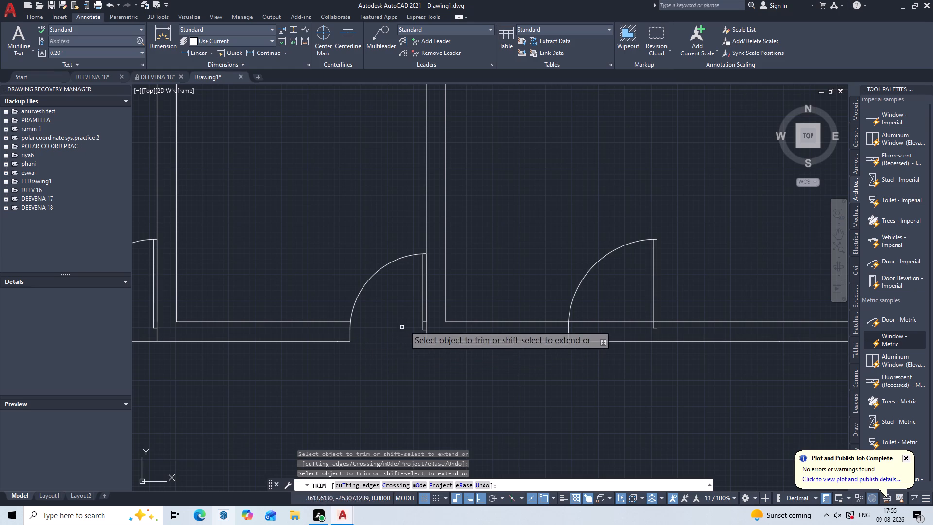
{"action": "scroll", "coordinate": [410, 317], "scroll_direction": "up", "scroll_amount": 2}
{"action": "middle_click_drag", "start_coordinate": [407, 334], "coordinate": [364, 331]}
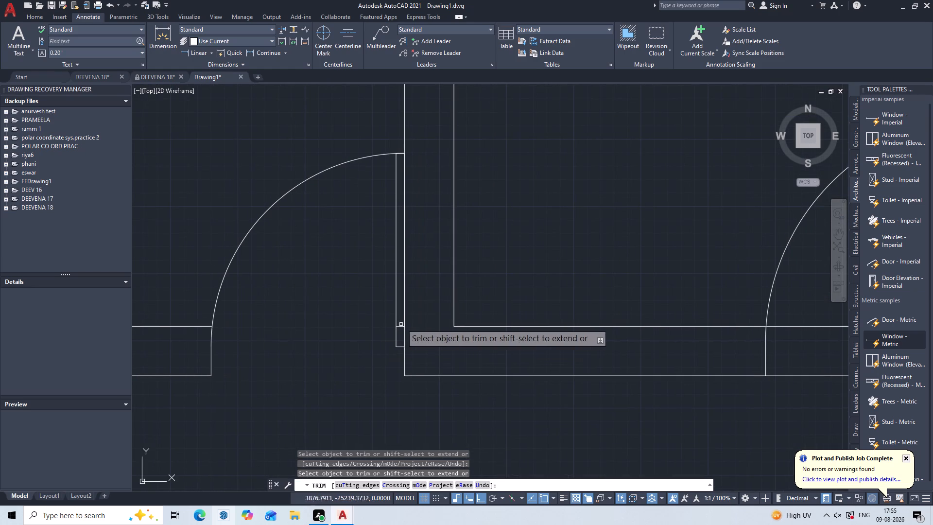
{"action": "scroll", "coordinate": [403, 323], "scroll_direction": "up", "scroll_amount": 5}
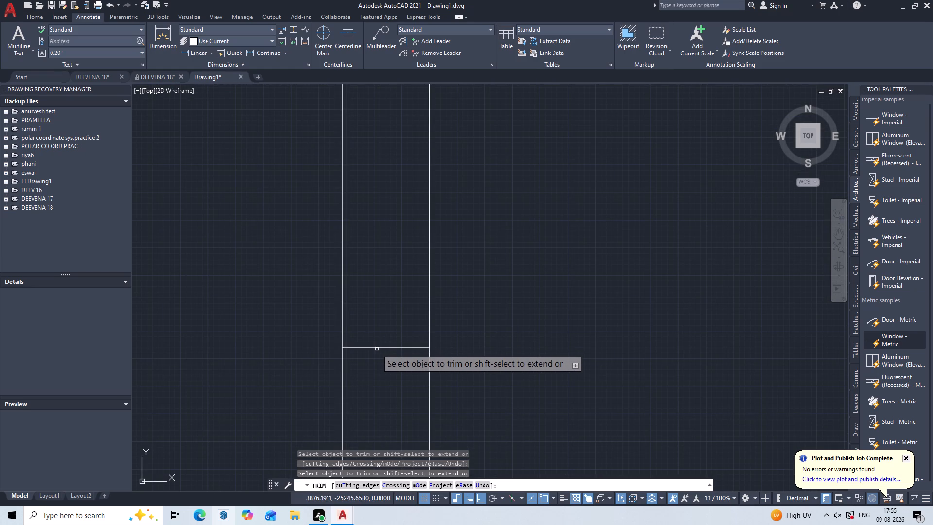
{"action": "left_click", "coordinate": [379, 346]}
{"action": "scroll", "coordinate": [379, 339], "scroll_direction": "down", "scroll_amount": 2}
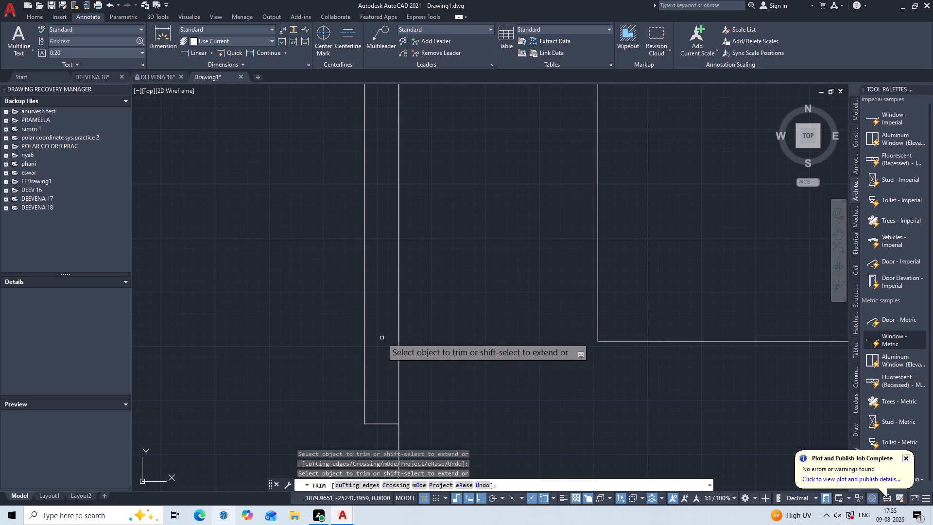
{"action": "scroll", "coordinate": [481, 292], "scroll_direction": "down", "scroll_amount": 1}
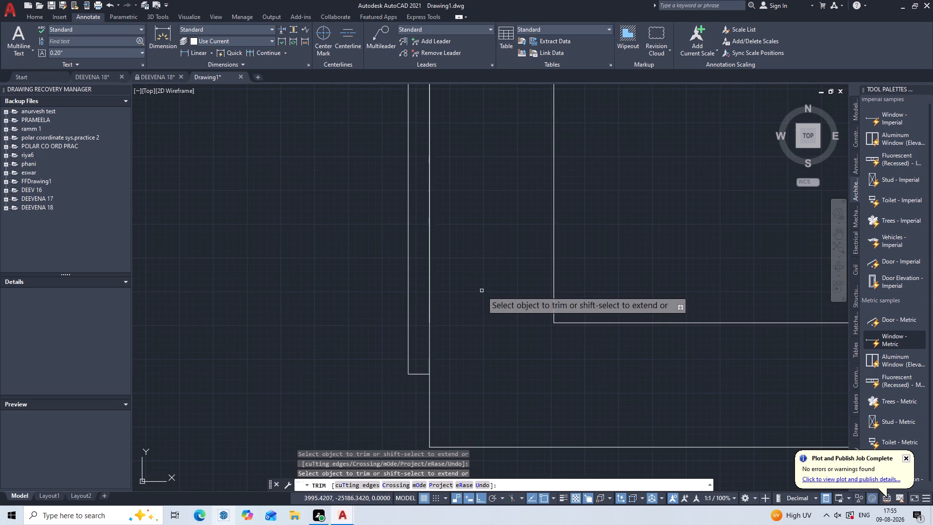
{"action": "key", "text": "Escape"}
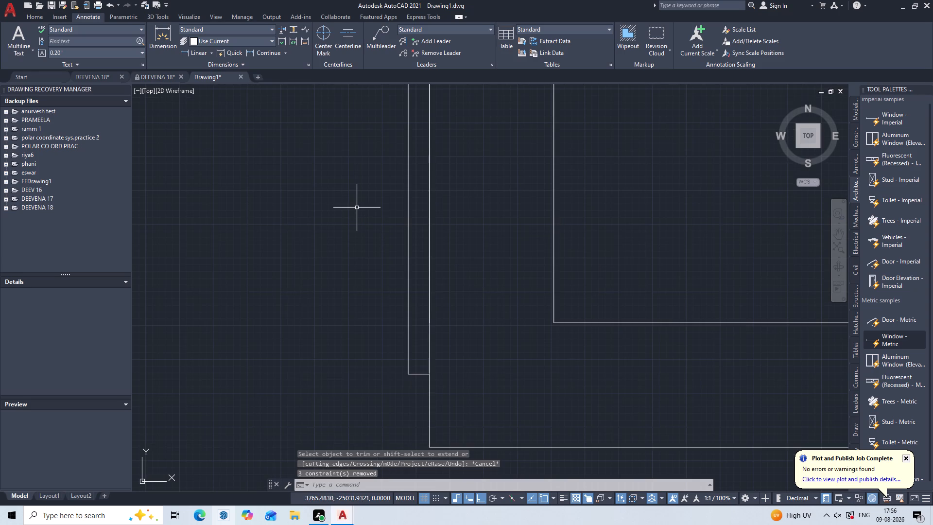
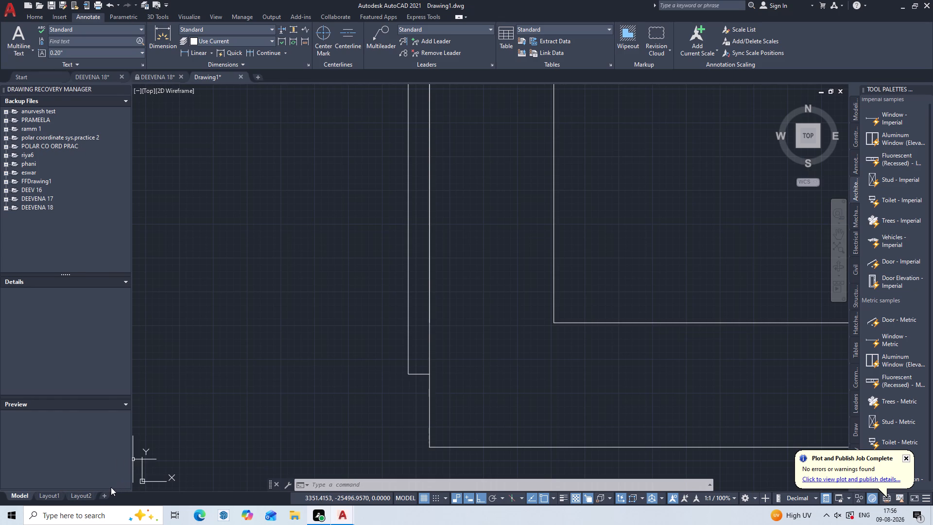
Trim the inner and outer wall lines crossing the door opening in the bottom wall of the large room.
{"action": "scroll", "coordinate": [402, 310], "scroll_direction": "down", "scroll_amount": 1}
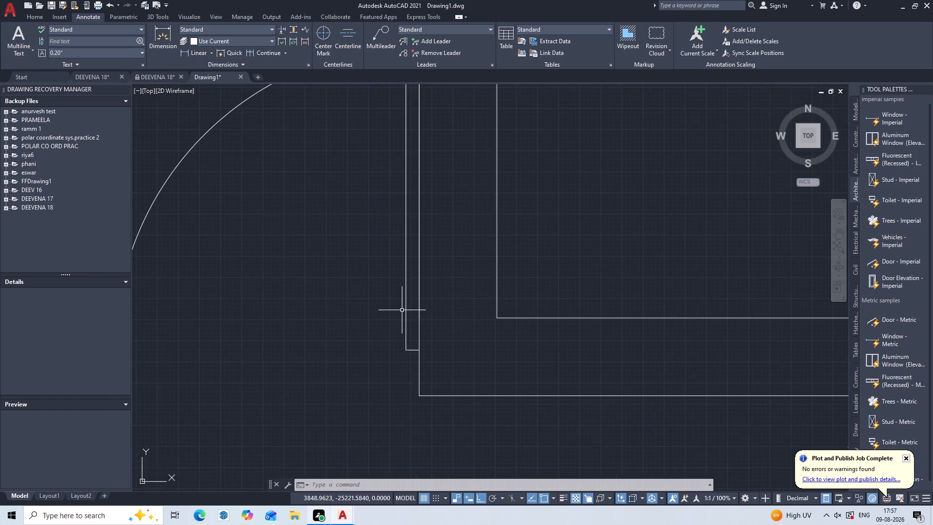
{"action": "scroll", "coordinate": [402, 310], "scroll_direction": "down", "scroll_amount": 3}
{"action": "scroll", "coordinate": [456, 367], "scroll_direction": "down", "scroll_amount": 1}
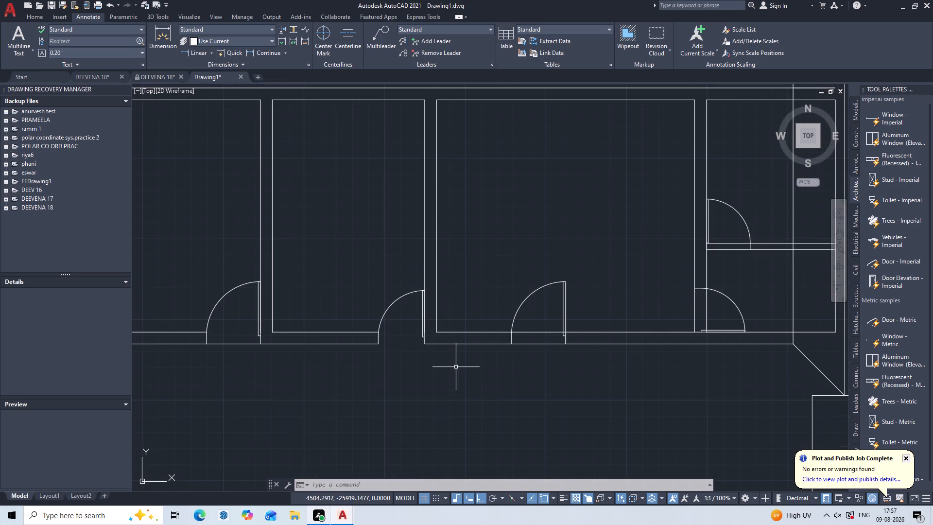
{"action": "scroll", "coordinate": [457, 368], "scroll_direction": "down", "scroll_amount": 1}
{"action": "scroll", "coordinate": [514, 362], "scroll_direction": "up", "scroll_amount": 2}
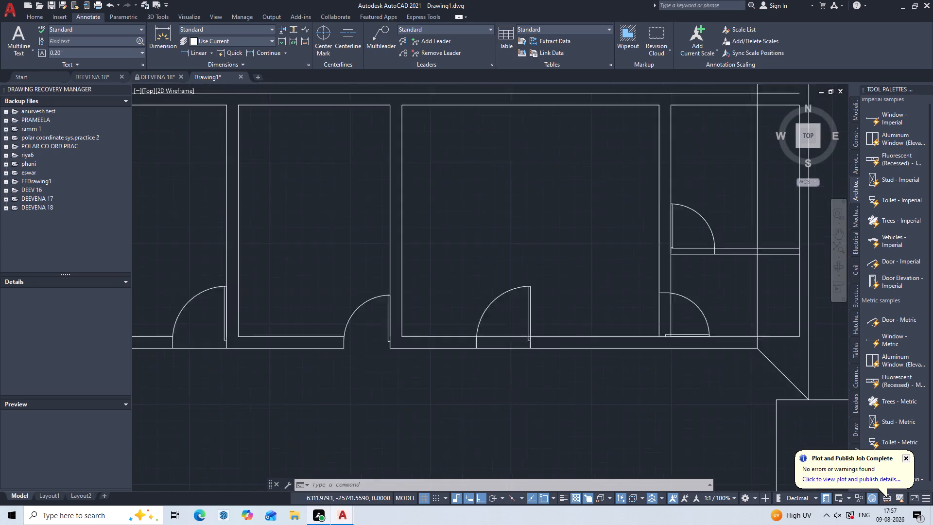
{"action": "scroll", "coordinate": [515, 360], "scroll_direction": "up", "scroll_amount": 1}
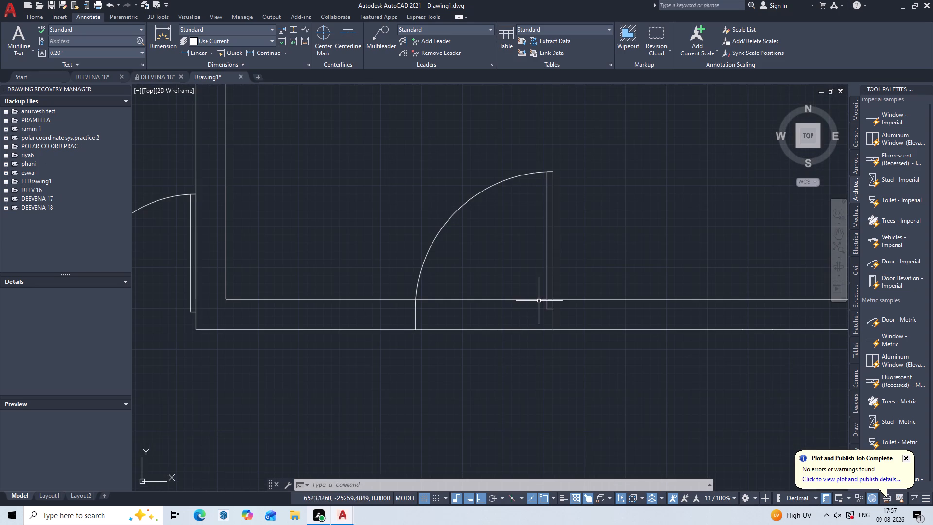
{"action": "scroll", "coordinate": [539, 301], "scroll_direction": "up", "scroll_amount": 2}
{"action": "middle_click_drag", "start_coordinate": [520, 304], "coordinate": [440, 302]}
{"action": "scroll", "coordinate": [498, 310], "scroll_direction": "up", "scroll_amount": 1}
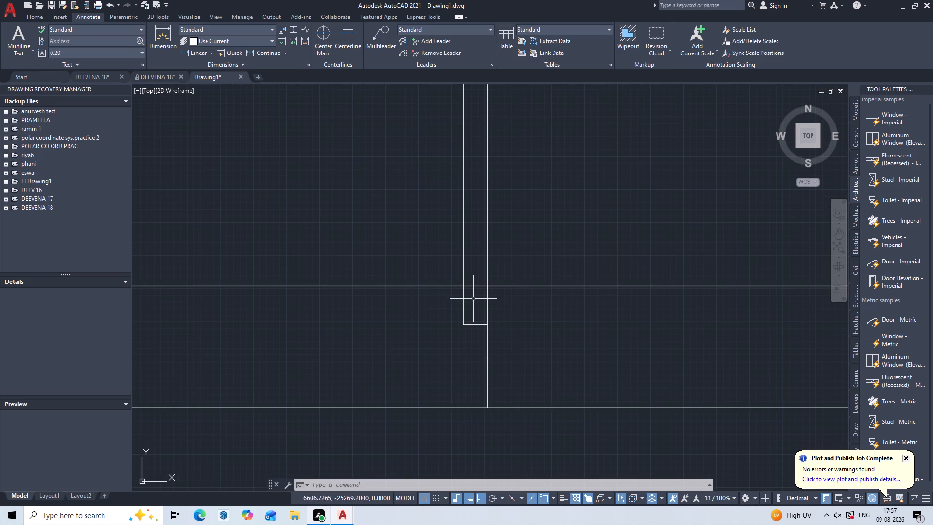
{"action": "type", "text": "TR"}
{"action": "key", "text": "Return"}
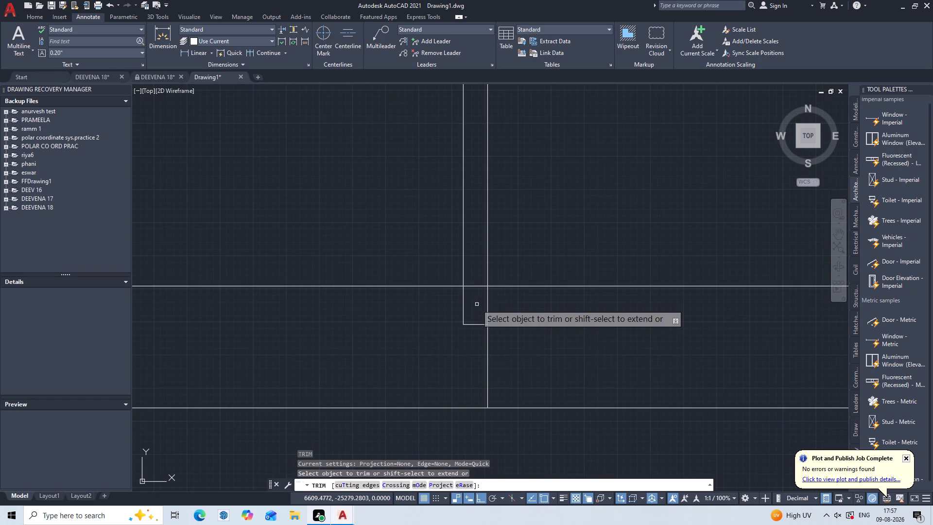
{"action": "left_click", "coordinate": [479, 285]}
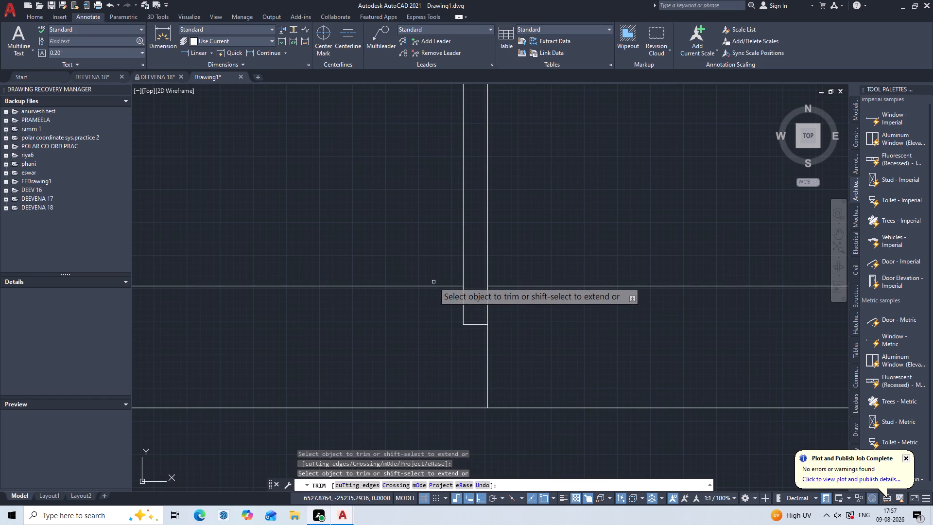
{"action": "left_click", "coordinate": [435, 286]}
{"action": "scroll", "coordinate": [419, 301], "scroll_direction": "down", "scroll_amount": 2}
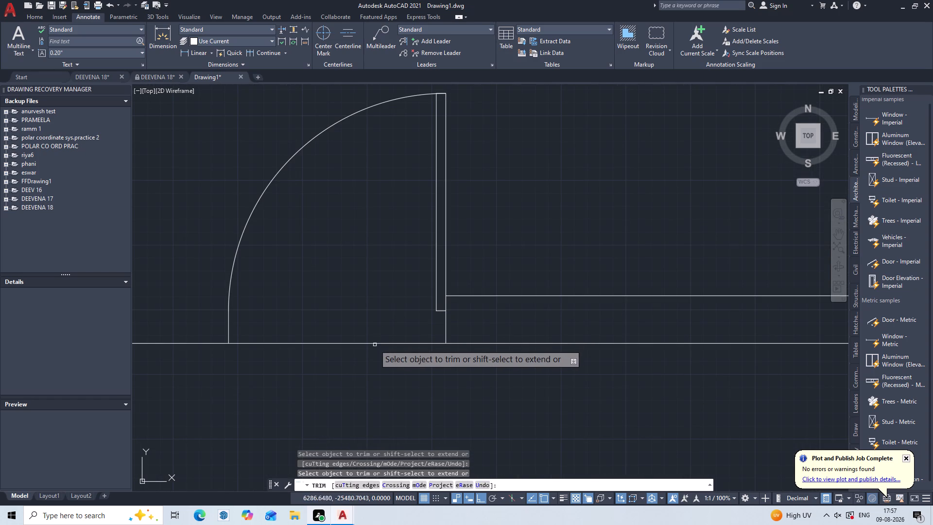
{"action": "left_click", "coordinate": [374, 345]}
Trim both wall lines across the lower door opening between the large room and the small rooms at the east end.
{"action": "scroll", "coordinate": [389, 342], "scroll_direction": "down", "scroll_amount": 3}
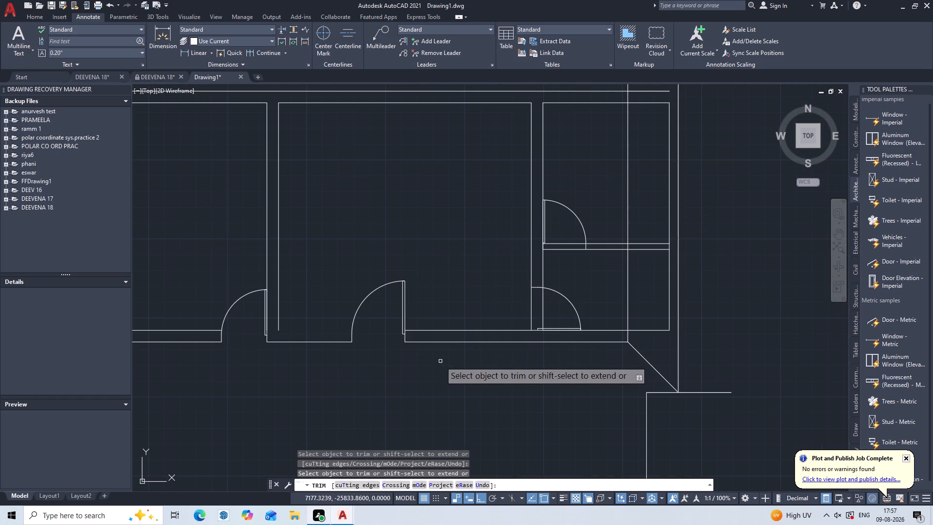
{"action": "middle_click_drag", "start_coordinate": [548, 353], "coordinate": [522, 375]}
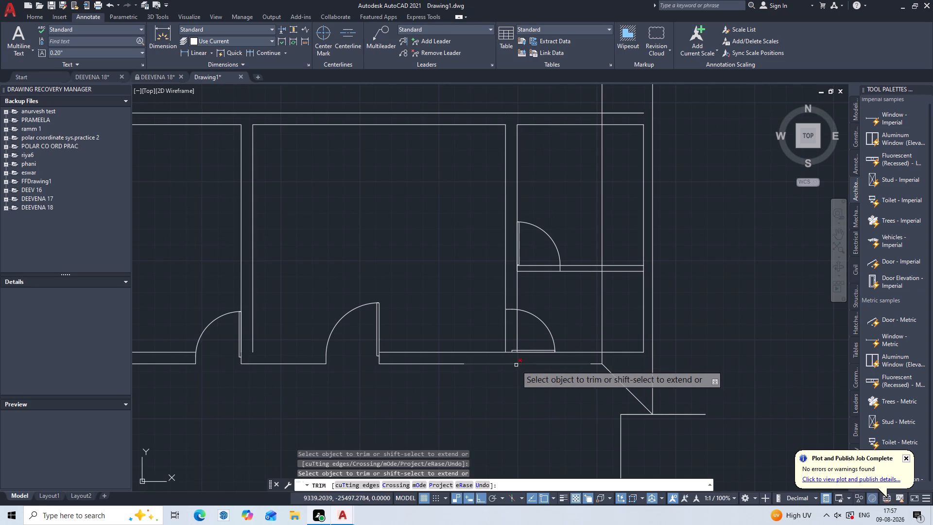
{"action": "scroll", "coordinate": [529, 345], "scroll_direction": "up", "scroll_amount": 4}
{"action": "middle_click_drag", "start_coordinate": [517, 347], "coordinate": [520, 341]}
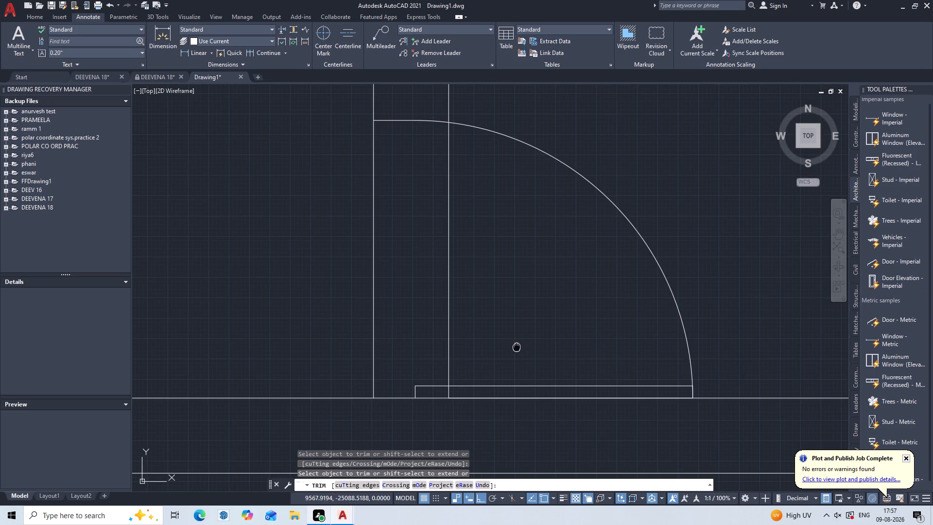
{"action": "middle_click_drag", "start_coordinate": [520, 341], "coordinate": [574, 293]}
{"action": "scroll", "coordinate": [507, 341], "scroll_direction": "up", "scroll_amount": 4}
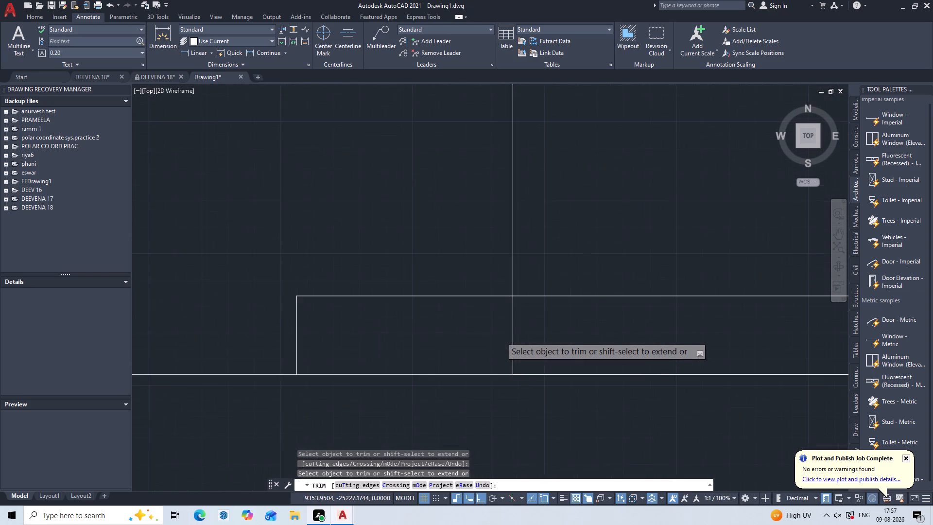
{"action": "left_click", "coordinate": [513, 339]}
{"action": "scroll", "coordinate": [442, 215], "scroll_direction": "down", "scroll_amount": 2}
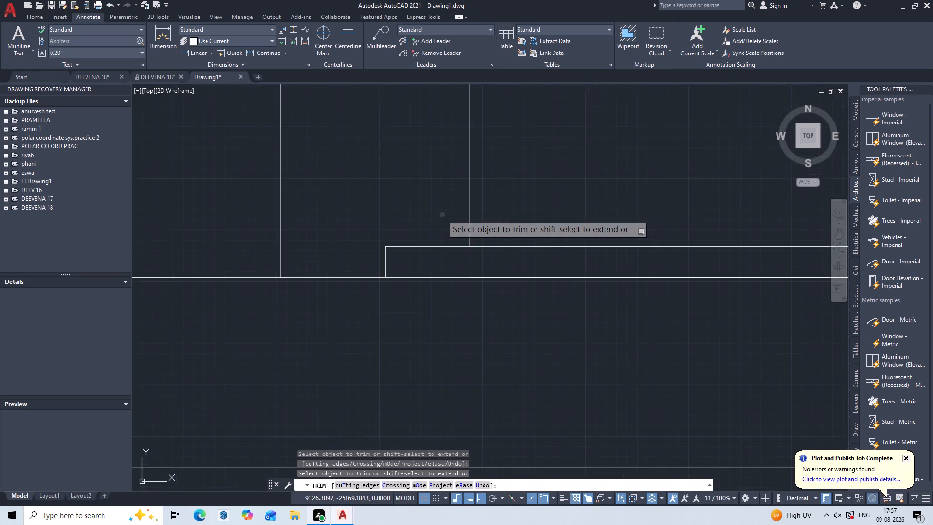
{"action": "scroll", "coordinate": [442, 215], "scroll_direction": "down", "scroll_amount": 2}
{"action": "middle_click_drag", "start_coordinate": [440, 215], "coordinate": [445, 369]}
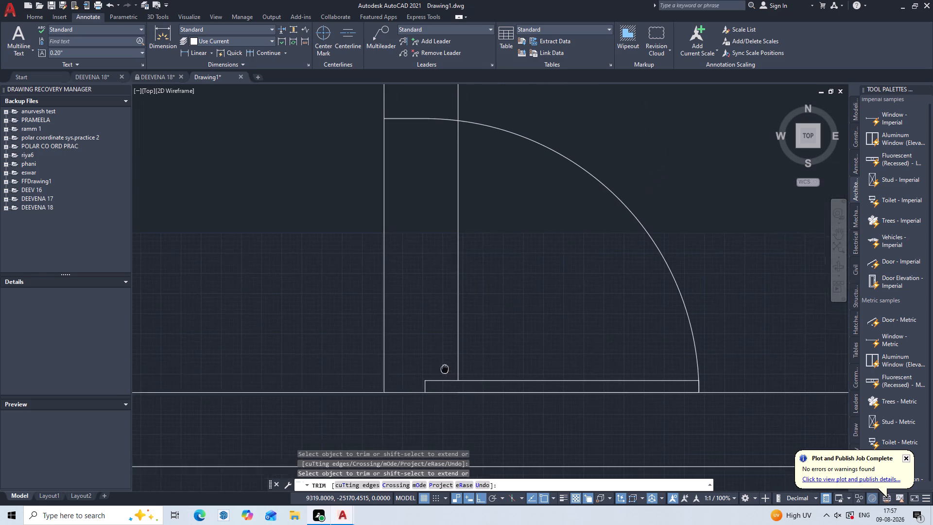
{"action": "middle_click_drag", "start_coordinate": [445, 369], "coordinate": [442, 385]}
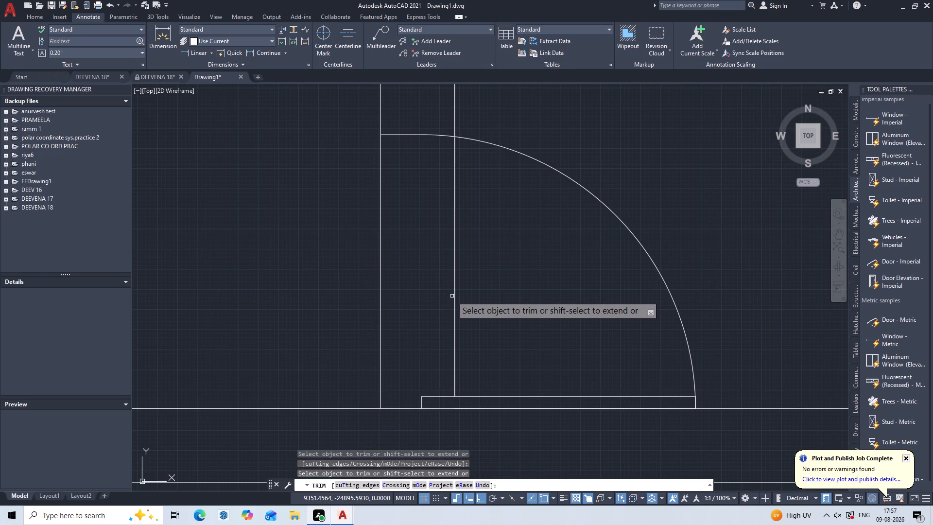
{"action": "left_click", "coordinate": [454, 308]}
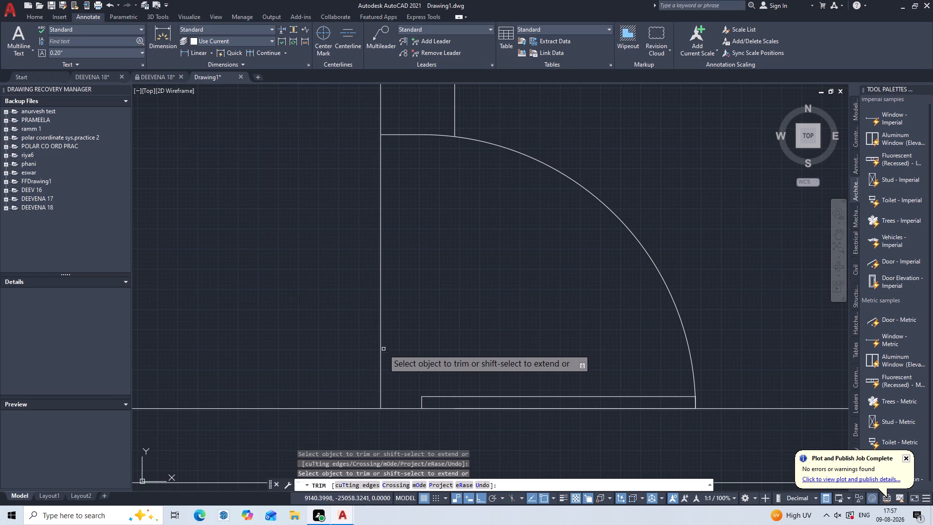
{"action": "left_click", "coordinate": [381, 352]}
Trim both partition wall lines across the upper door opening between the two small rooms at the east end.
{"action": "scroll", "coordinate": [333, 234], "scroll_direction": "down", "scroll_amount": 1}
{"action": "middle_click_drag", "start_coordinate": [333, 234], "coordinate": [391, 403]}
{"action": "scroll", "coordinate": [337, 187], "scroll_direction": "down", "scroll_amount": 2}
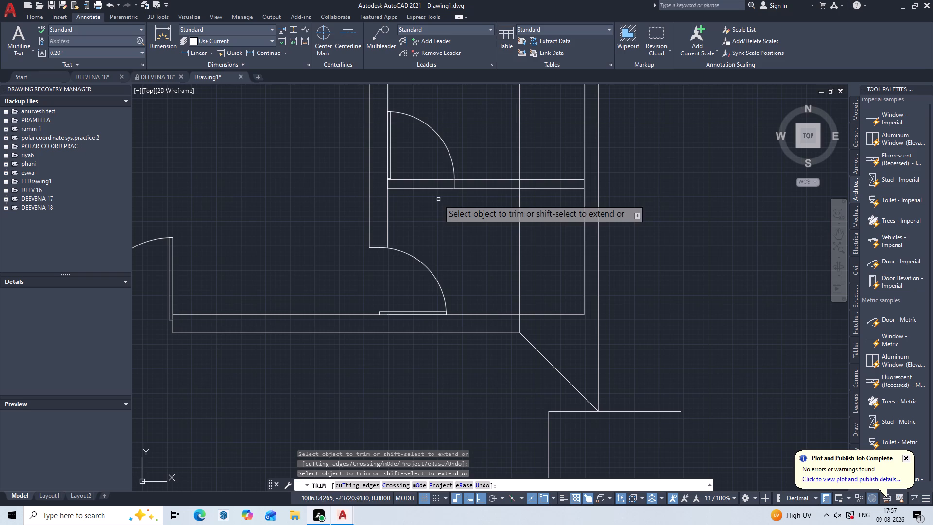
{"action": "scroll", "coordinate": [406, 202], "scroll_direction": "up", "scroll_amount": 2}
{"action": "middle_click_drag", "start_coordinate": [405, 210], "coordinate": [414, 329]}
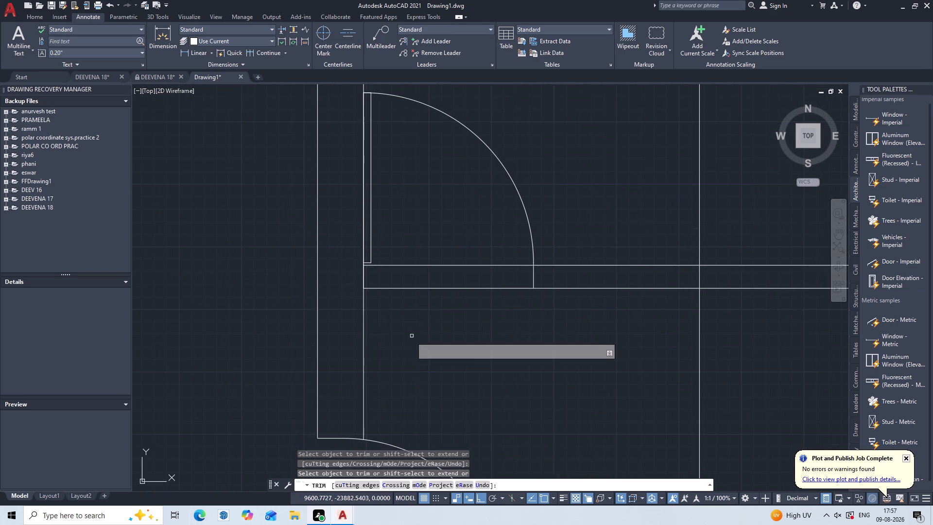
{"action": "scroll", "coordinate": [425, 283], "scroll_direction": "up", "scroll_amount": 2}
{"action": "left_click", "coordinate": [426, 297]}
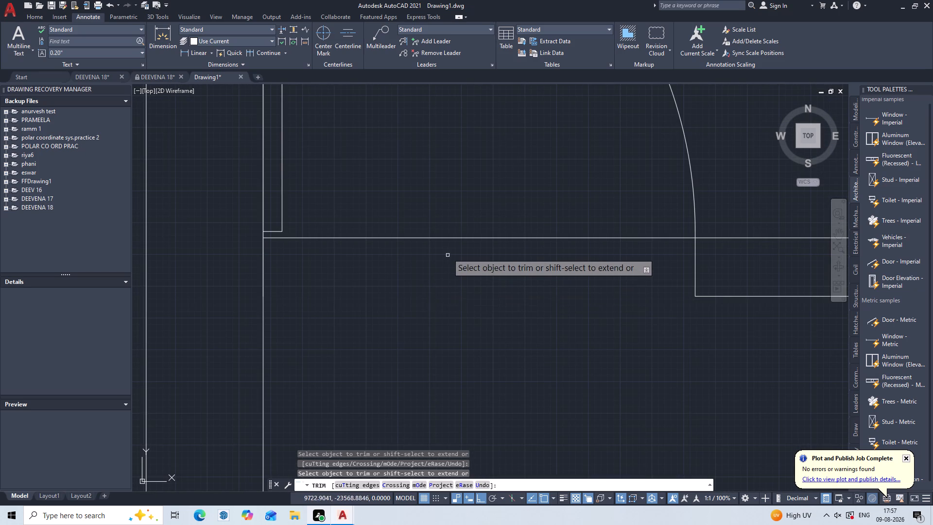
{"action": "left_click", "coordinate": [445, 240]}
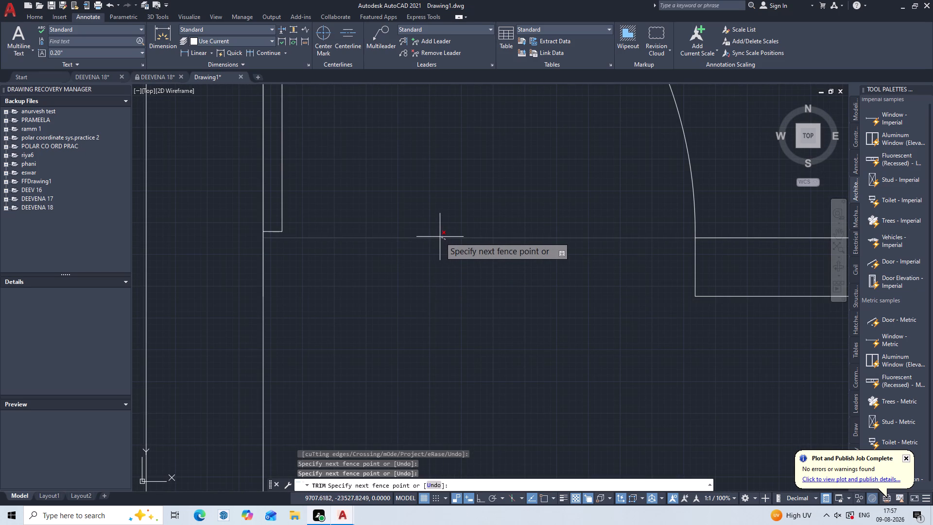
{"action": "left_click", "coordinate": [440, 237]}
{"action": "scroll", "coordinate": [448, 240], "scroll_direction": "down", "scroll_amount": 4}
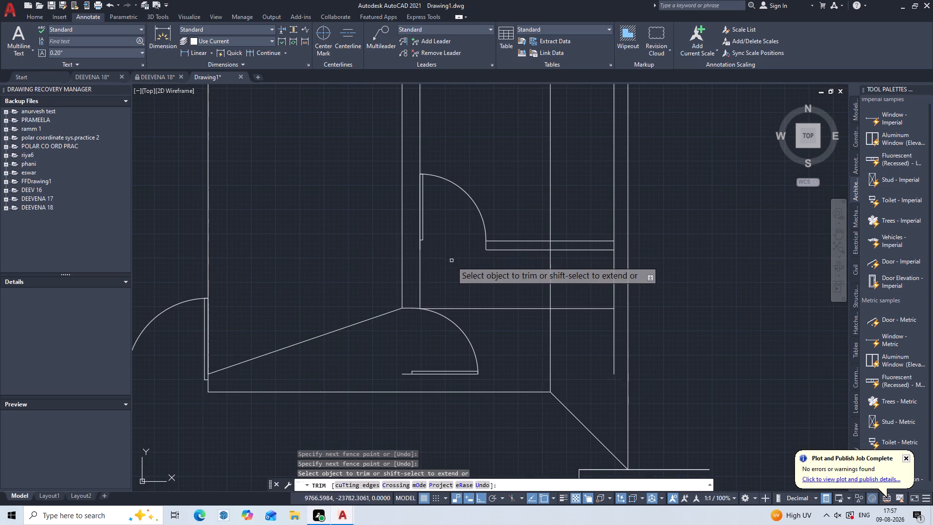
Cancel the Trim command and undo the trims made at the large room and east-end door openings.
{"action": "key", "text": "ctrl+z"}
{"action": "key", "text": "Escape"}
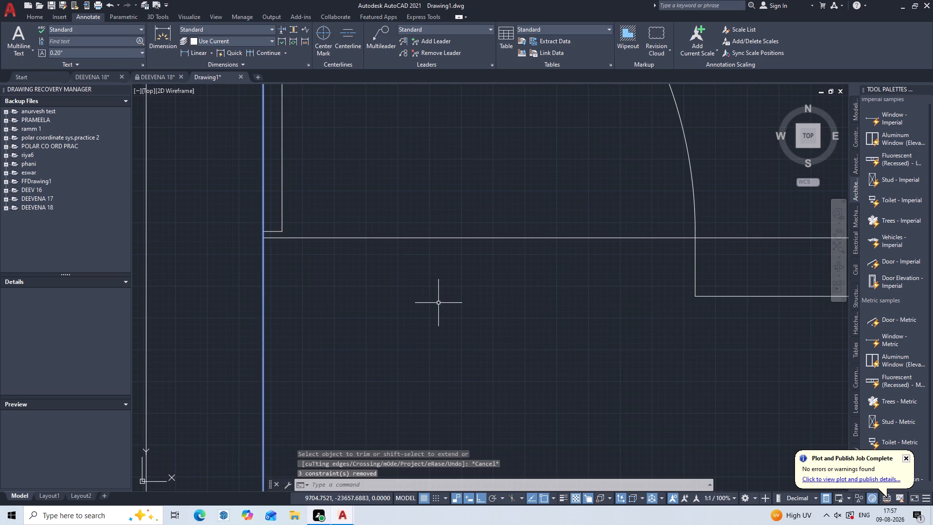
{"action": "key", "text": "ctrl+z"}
Undo the earlier wall trim and the earlier Explode operation on the upper floor plan.
{"action": "scroll", "coordinate": [429, 306], "scroll_direction": "down", "scroll_amount": 6}
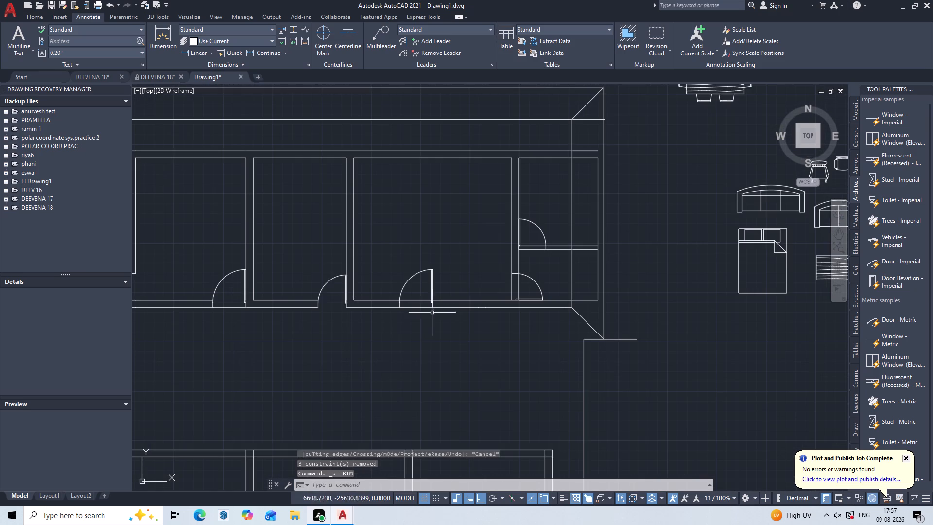
{"action": "scroll", "coordinate": [449, 375], "scroll_direction": "down", "scroll_amount": 2}
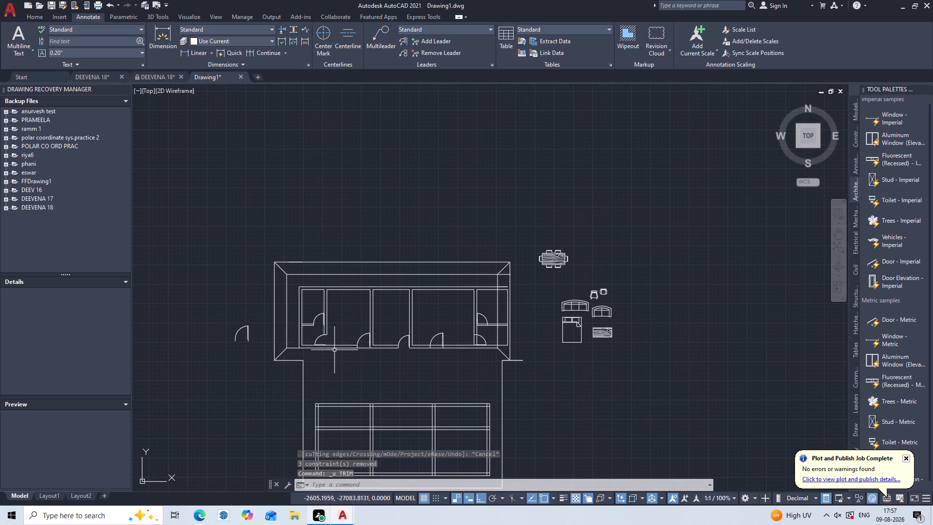
{"action": "scroll", "coordinate": [341, 334], "scroll_direction": "up", "scroll_amount": 1}
{"action": "scroll", "coordinate": [371, 375], "scroll_direction": "up", "scroll_amount": 1}
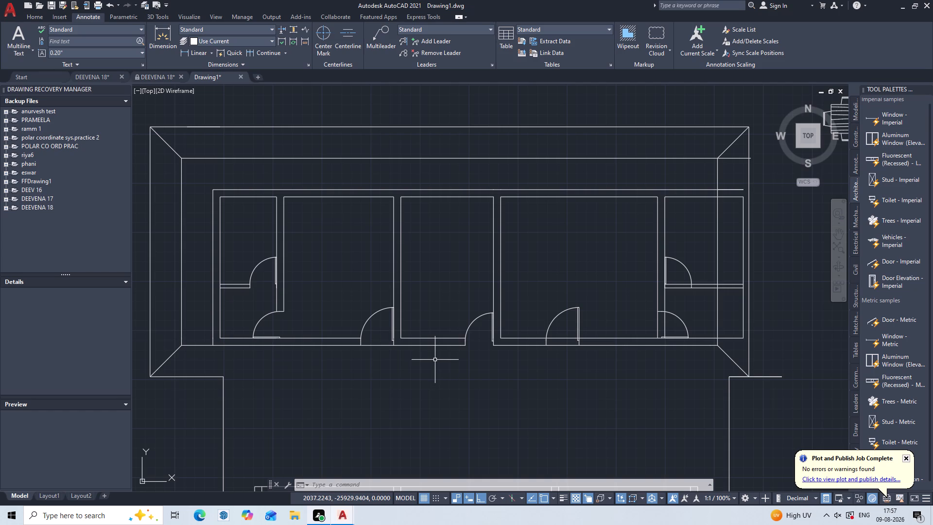
{"action": "key", "text": "ctrl+z"}
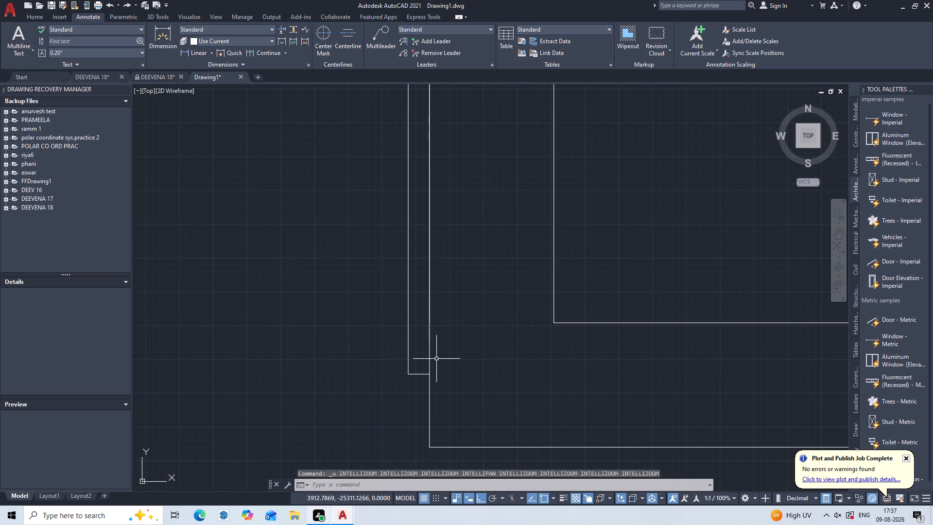
{"action": "key", "text": "ctrl+z"}
{"action": "key", "text": "ctrl+z"}
{"action": "key", "text": "ctrl+z"}
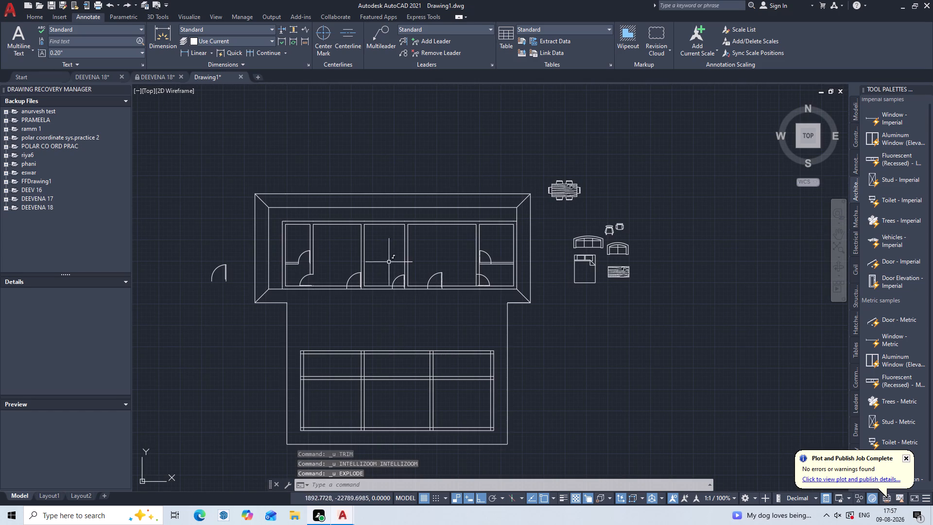
Explode all objects of the upper building plan, including its walls, doors and surrounding outline.
{"action": "double_click", "coordinate": [540, 162]}
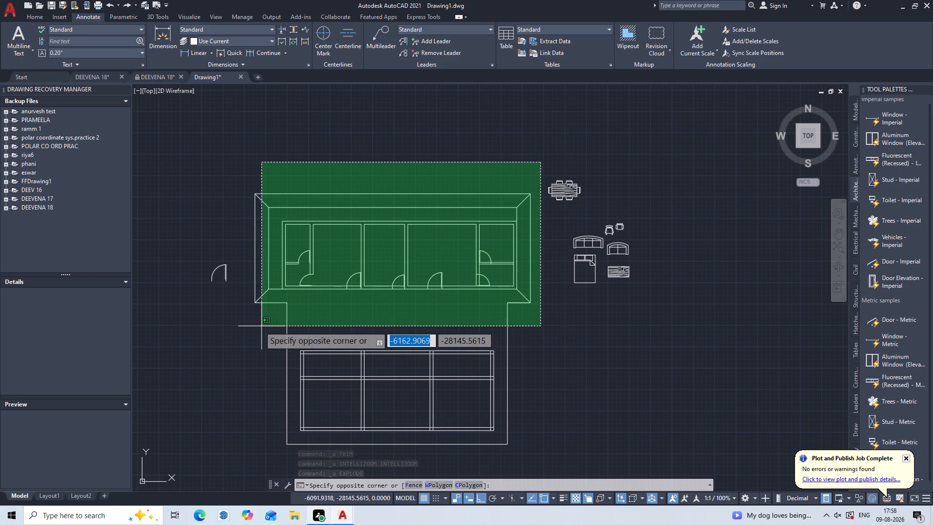
{"action": "double_click", "coordinate": [237, 322]}
{"action": "key", "text": "x"}
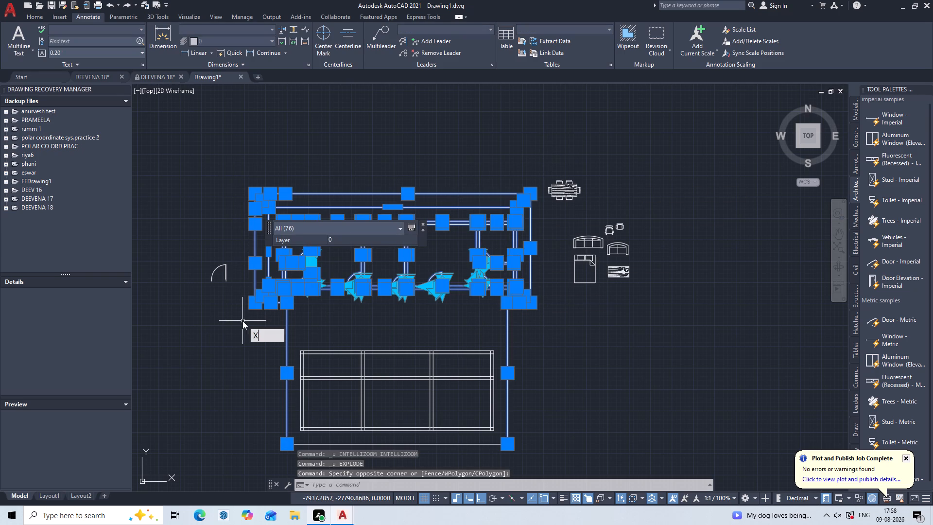
{"action": "key", "text": "Return"}
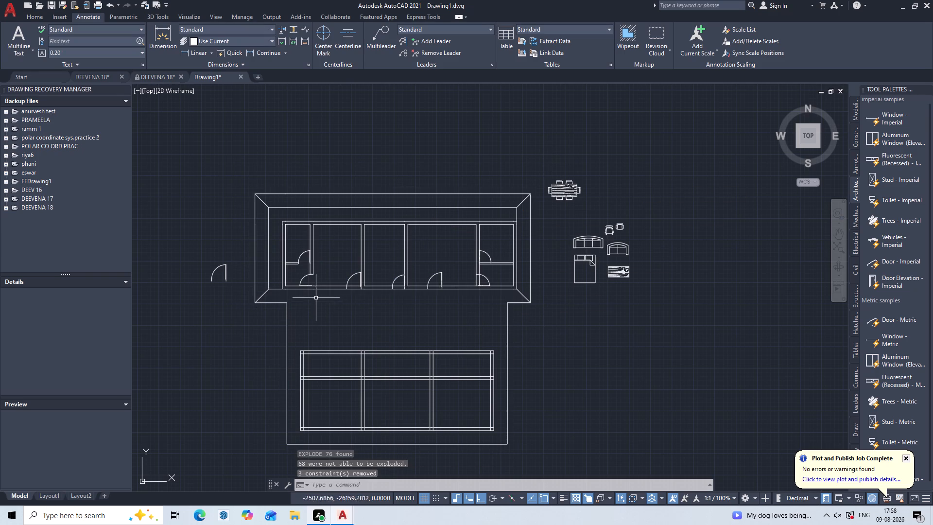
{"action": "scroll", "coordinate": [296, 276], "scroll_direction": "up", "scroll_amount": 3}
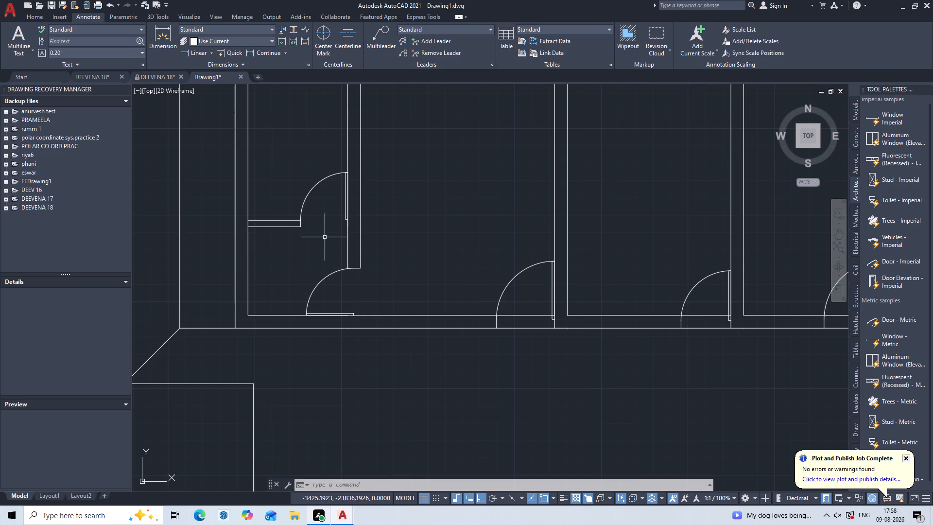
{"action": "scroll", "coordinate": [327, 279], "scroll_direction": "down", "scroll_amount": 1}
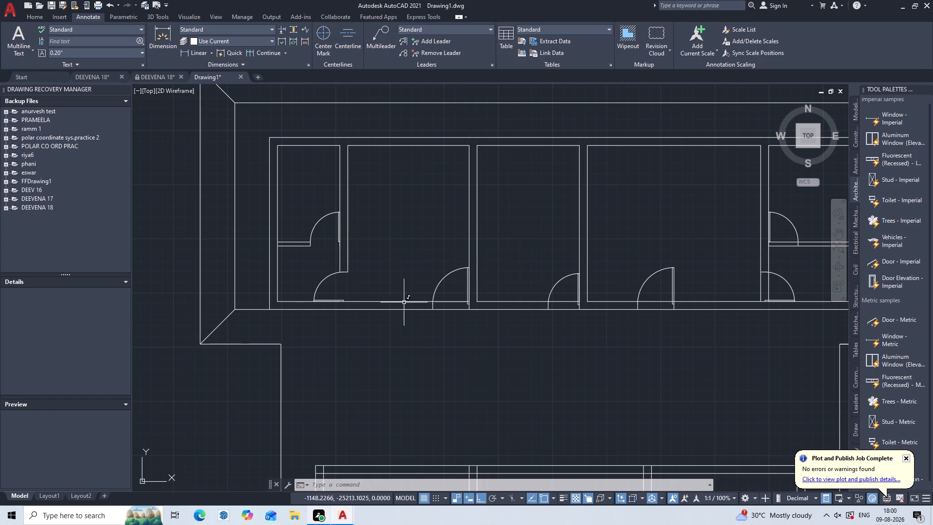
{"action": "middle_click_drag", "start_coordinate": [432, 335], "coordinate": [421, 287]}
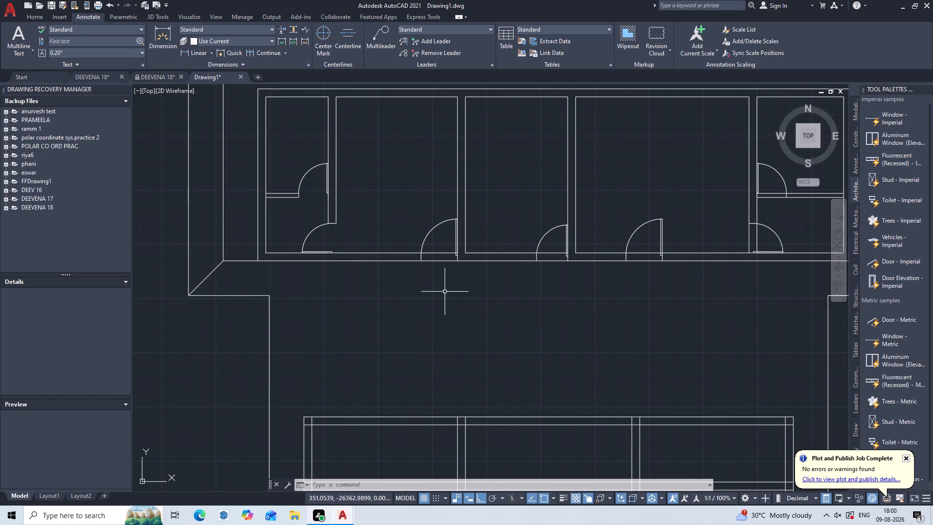
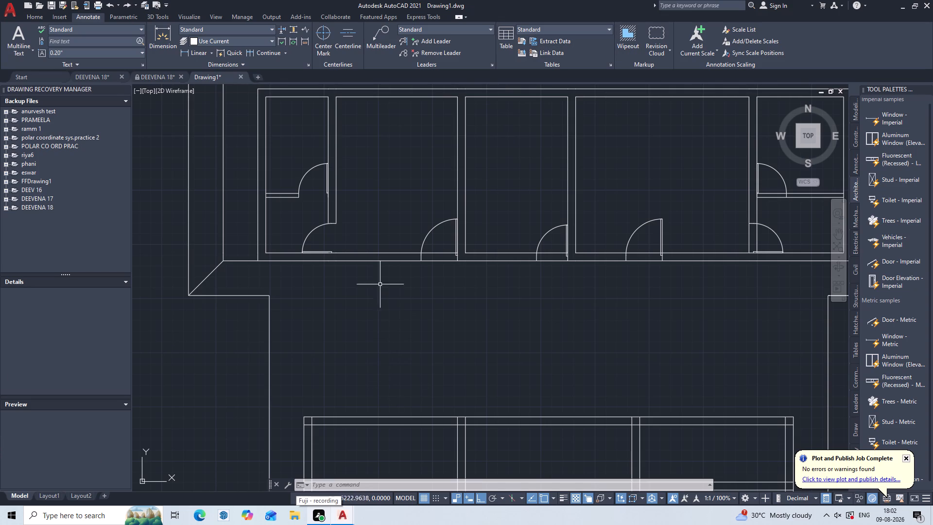
Delete both horizontal partition wall lines between the two small rooms at the east end of the upper plan.
{"action": "middle_click_drag", "start_coordinate": [467, 332], "coordinate": [457, 290]}
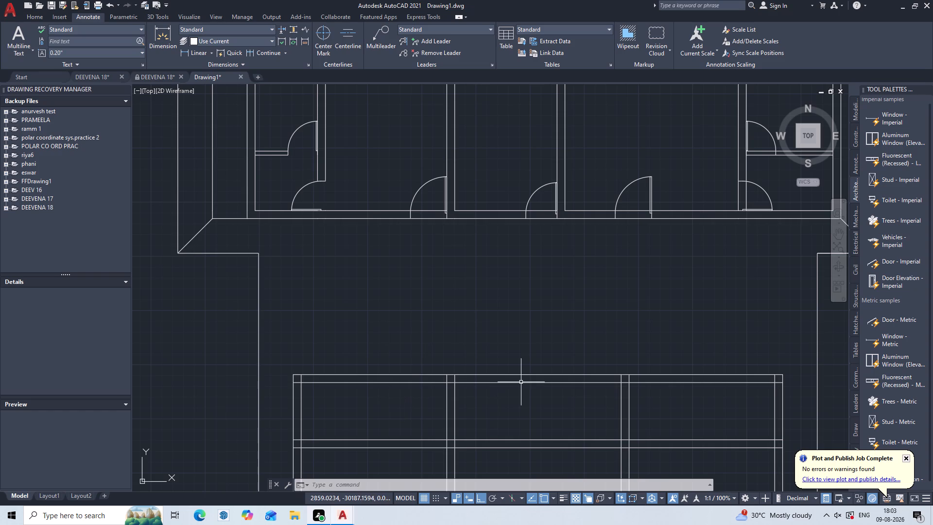
{"action": "middle_click_drag", "start_coordinate": [522, 438], "coordinate": [520, 435]}
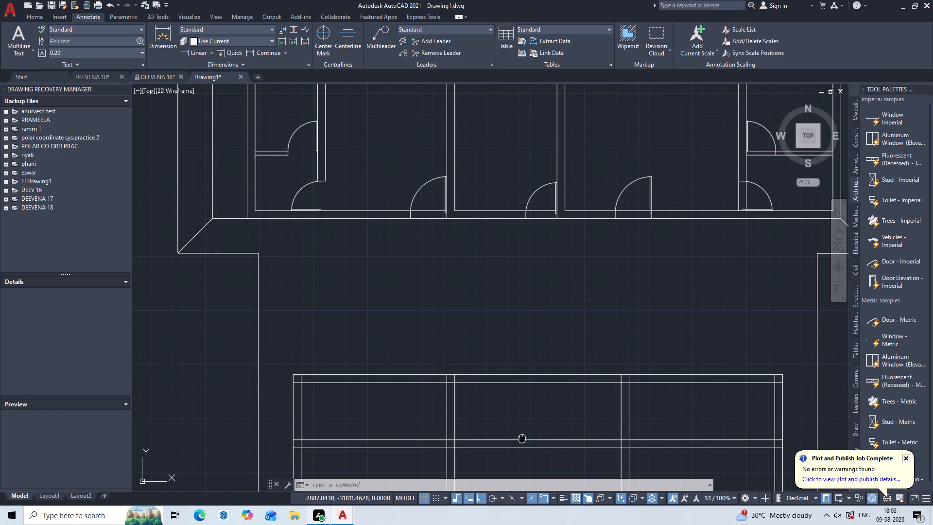
{"action": "middle_click_drag", "start_coordinate": [520, 435], "coordinate": [481, 340]}
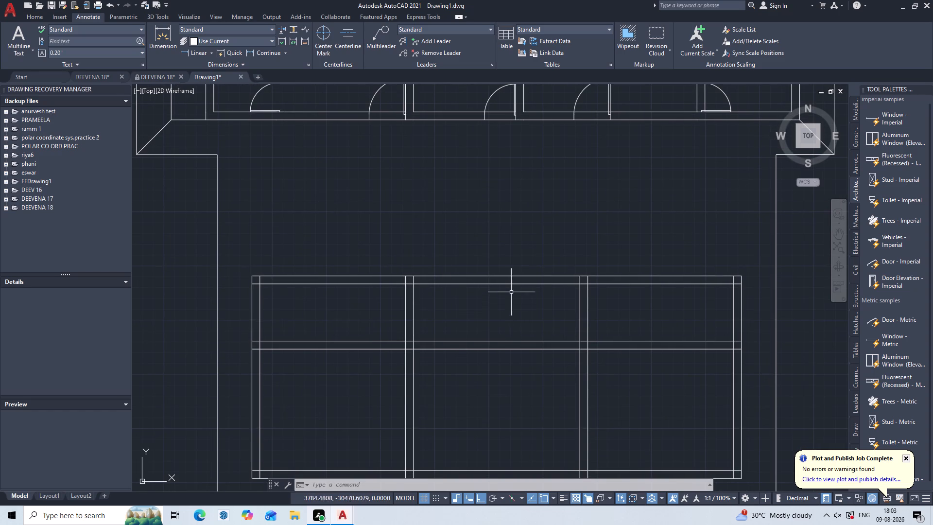
{"action": "scroll", "coordinate": [511, 292], "scroll_direction": "down", "scroll_amount": 2}
{"action": "scroll", "coordinate": [488, 233], "scroll_direction": "up", "scroll_amount": 1}
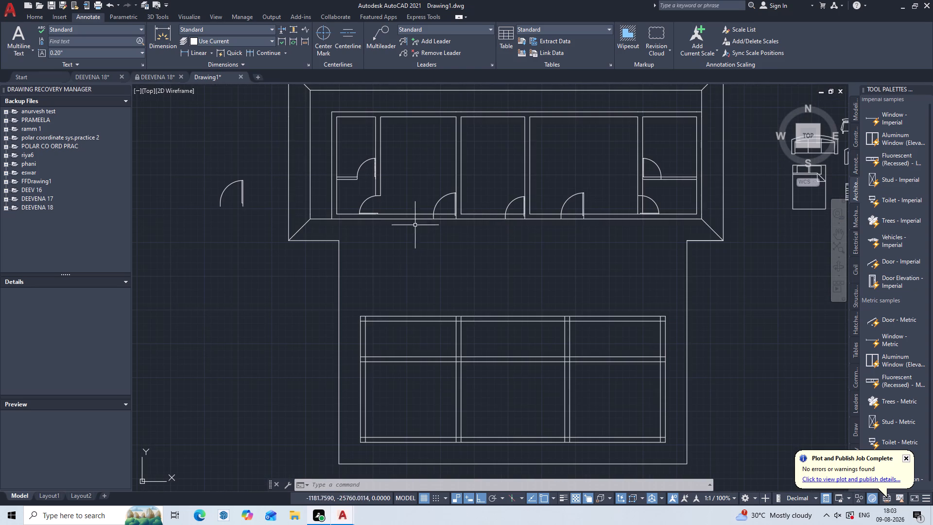
{"action": "scroll", "coordinate": [433, 205], "scroll_direction": "up", "scroll_amount": 1}
{"action": "middle_click_drag", "start_coordinate": [433, 205], "coordinate": [325, 309]}
{"action": "scroll", "coordinate": [338, 301], "scroll_direction": "down", "scroll_amount": 2}
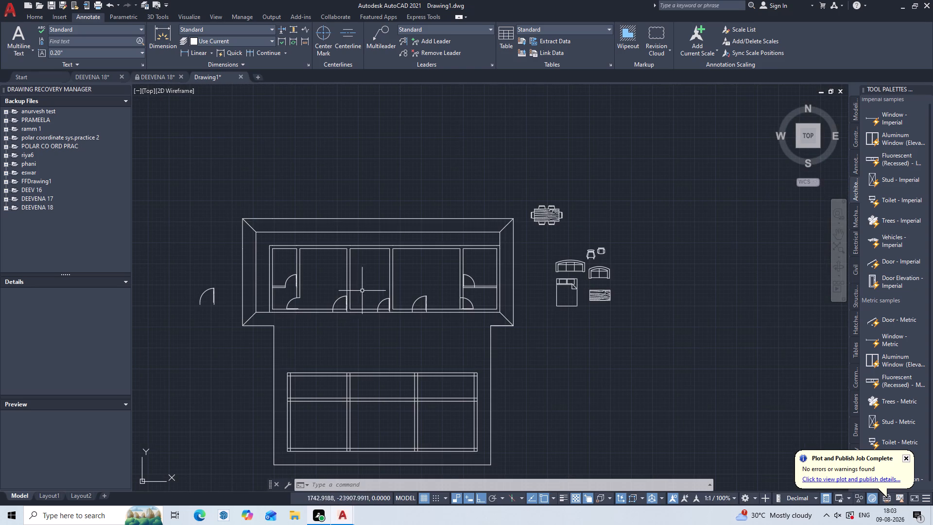
{"action": "scroll", "coordinate": [471, 324], "scroll_direction": "up", "scroll_amount": 2}
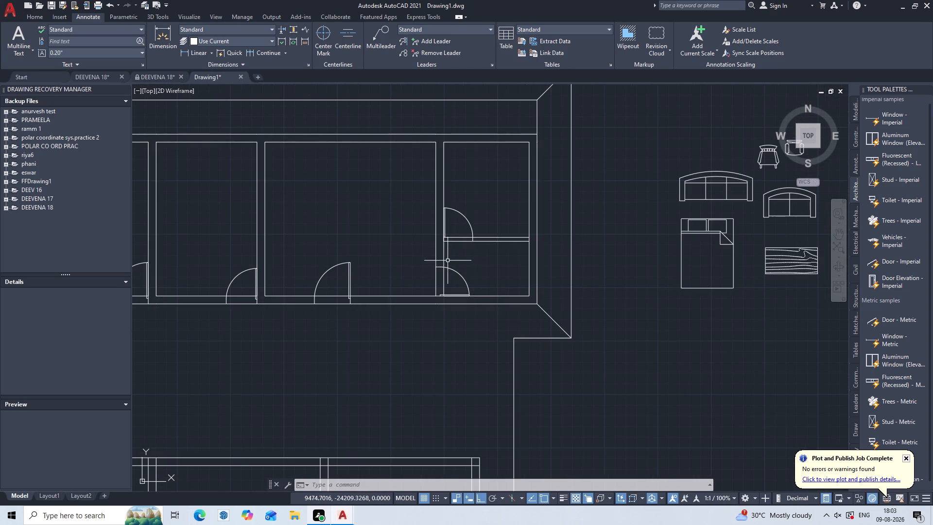
{"action": "scroll", "coordinate": [462, 251], "scroll_direction": "up", "scroll_amount": 1}
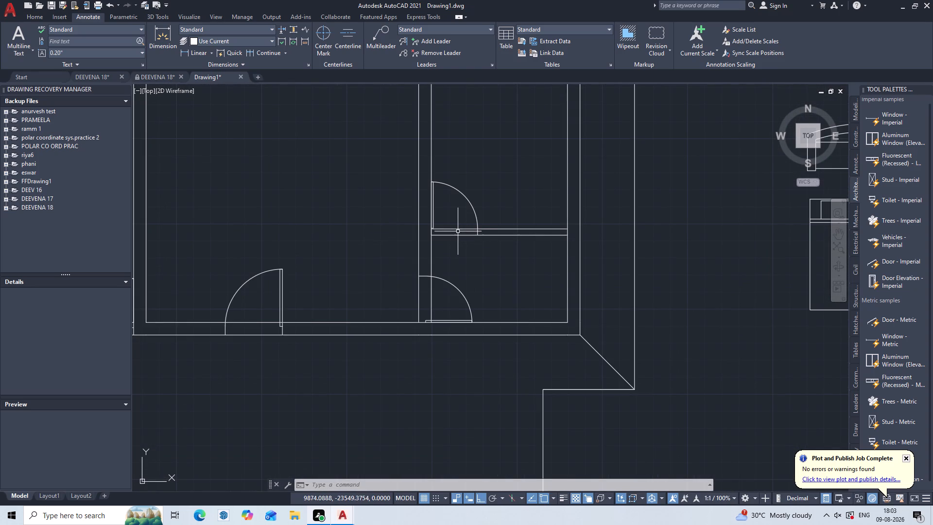
{"action": "left_click", "coordinate": [458, 228]}
{"action": "double_click", "coordinate": [458, 235]}
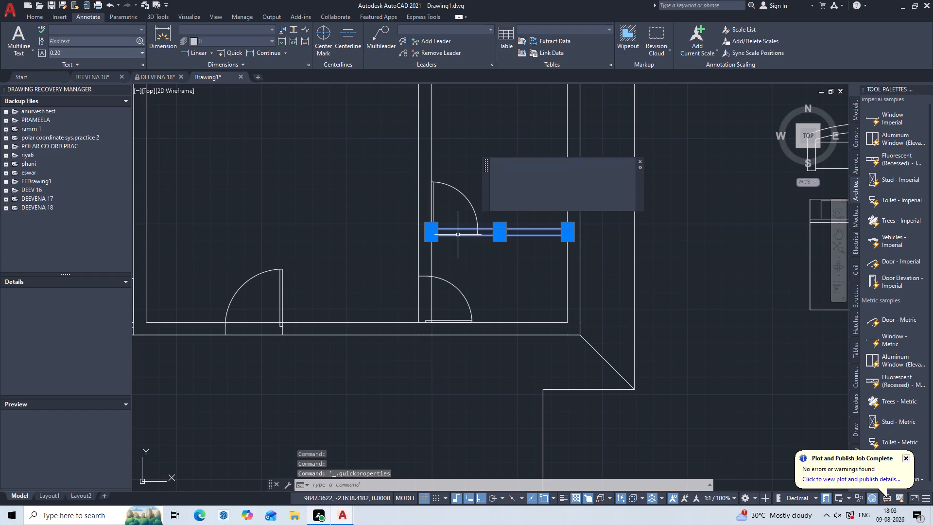
{"action": "key", "text": "Delete"}
Draw a horizontal partition line from the lower end of the upper small room's door arc to the east wall's inner face.
{"action": "key", "text": "l"}
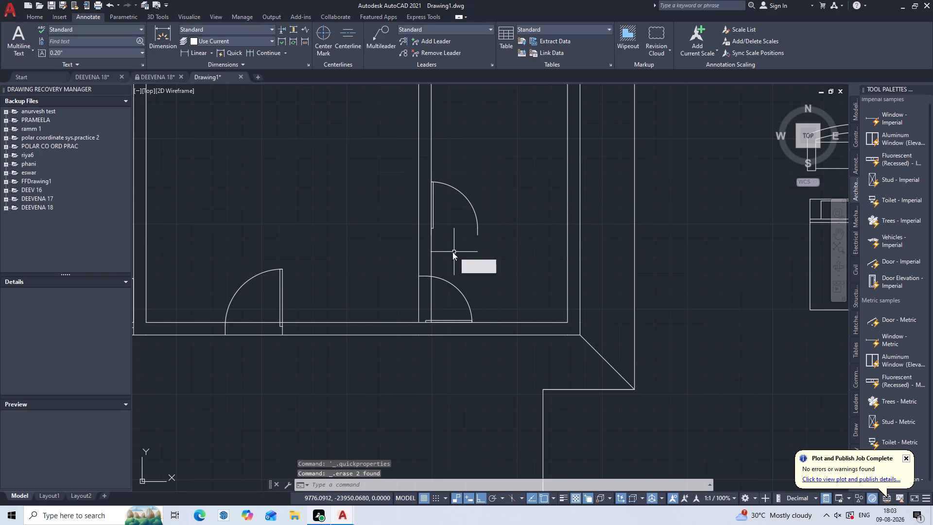
{"action": "key", "text": "Return"}
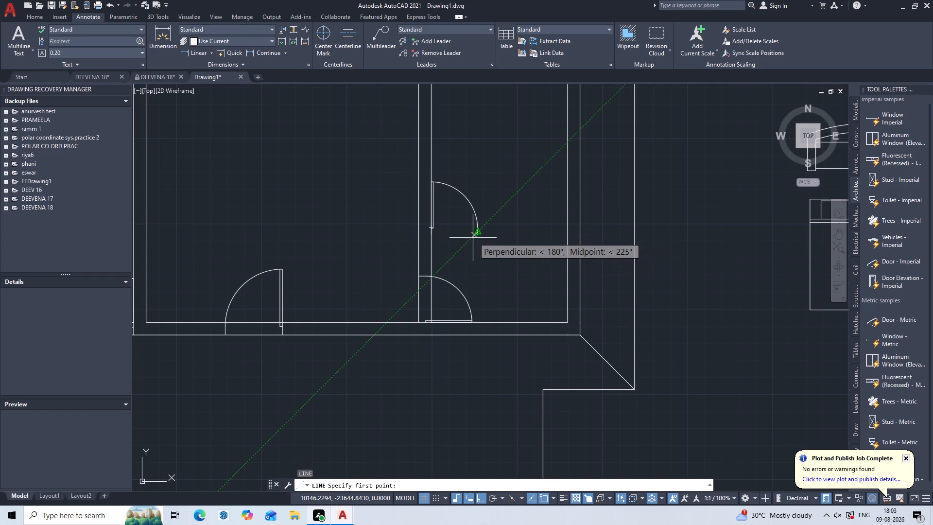
{"action": "scroll", "coordinate": [472, 238], "scroll_direction": "up", "scroll_amount": 3}
{"action": "left_click", "coordinate": [484, 223]}
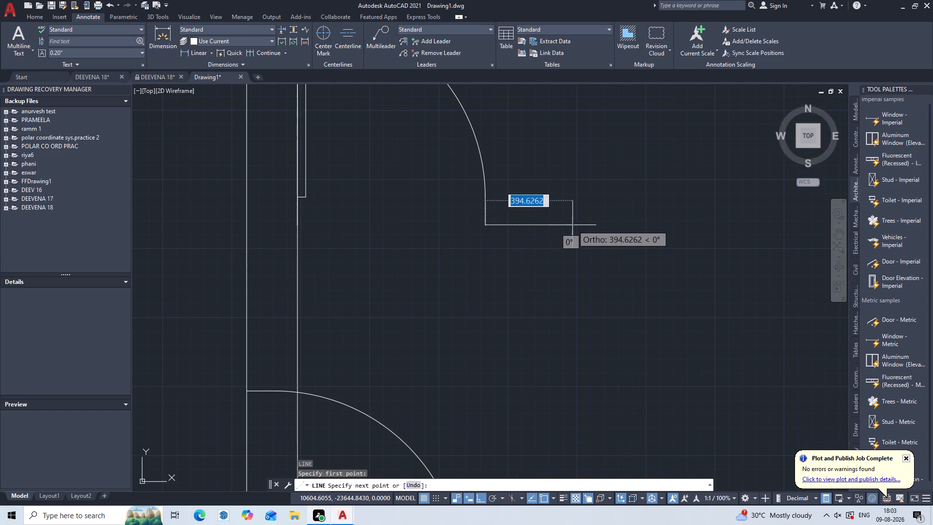
{"action": "scroll", "coordinate": [573, 225], "scroll_direction": "down", "scroll_amount": 2}
{"action": "middle_click_drag", "start_coordinate": [574, 225], "coordinate": [473, 237]}
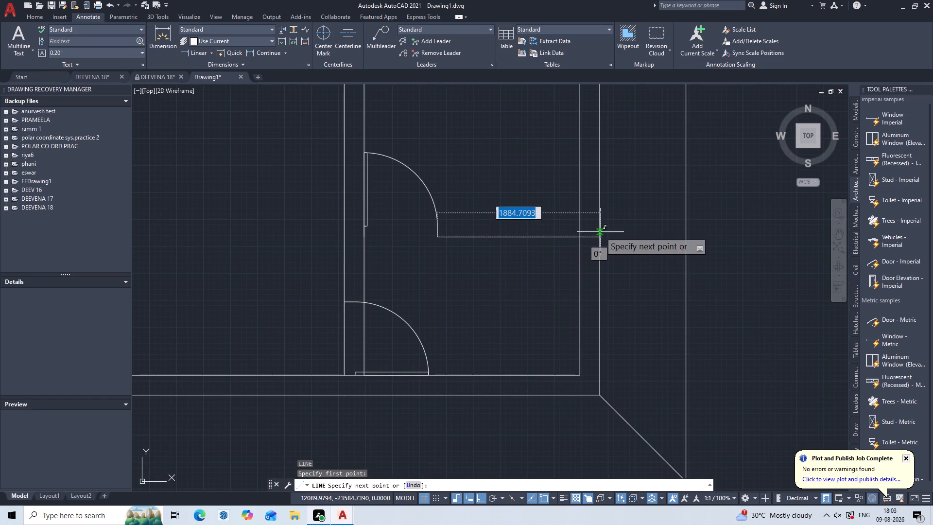
{"action": "left_click", "coordinate": [581, 236]}
{"action": "key", "text": "Escape"}
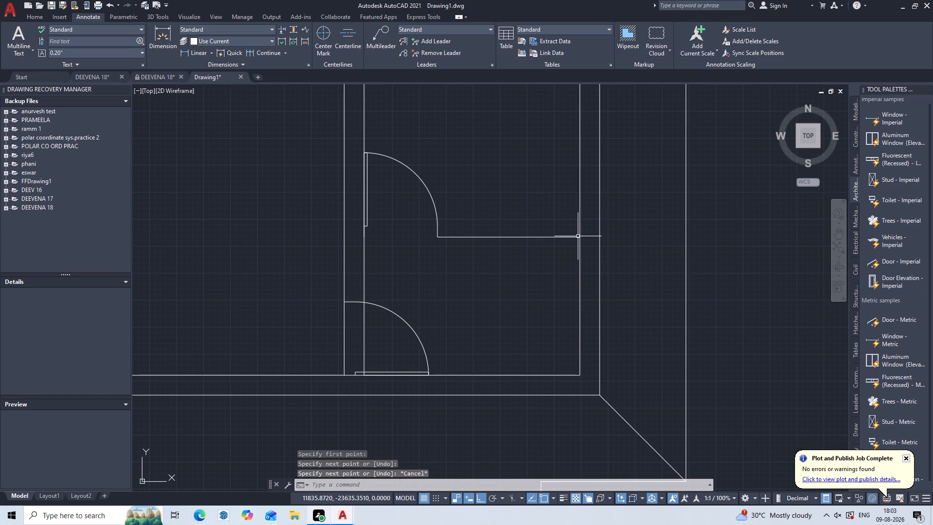
Offset the new horizontal partition line upward by 230.
{"action": "key", "text": "o"}
{"action": "key", "text": "Return"}
{"action": "type", "text": "23"}
{"action": "key", "text": "0"}
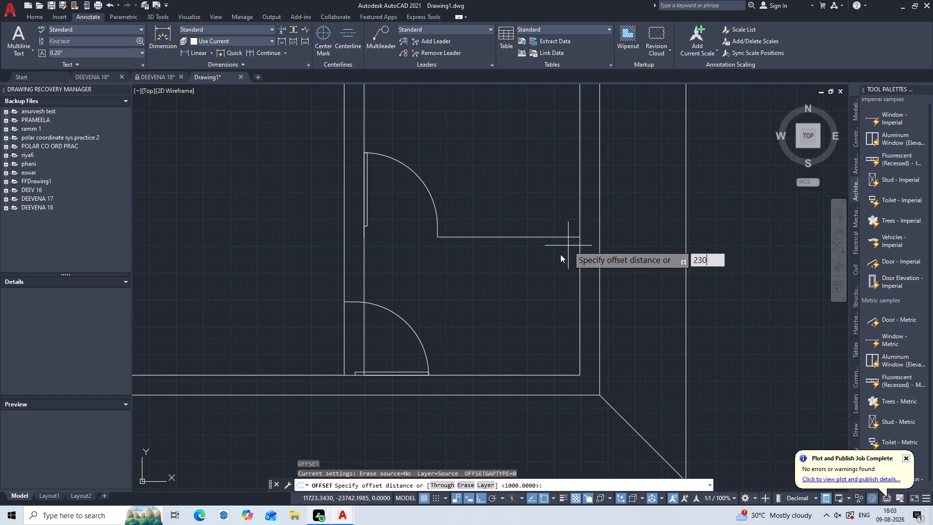
{"action": "key", "text": "Return"}
{"action": "left_click", "coordinate": [559, 237]}
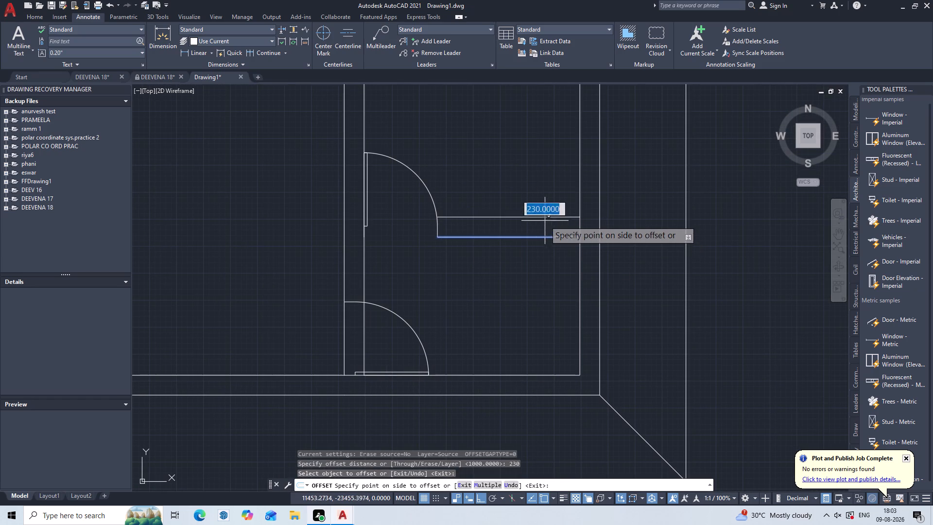
{"action": "left_click", "coordinate": [544, 218]}
{"action": "key", "text": "Escape"}
Delete the east line of the vertical wall separating the large room from the small east-end rooms.
{"action": "scroll", "coordinate": [534, 221], "scroll_direction": "down", "scroll_amount": 1}
{"action": "middle_click_drag", "start_coordinate": [449, 293], "coordinate": [562, 219]}
{"action": "scroll", "coordinate": [536, 224], "scroll_direction": "up", "scroll_amount": 1}
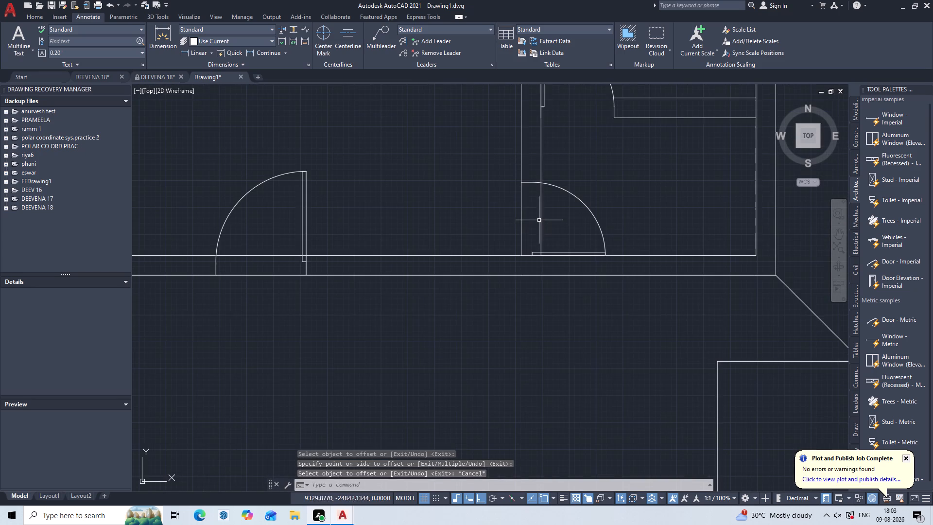
{"action": "scroll", "coordinate": [541, 213], "scroll_direction": "up", "scroll_amount": 1}
{"action": "left_click", "coordinate": [539, 212]}
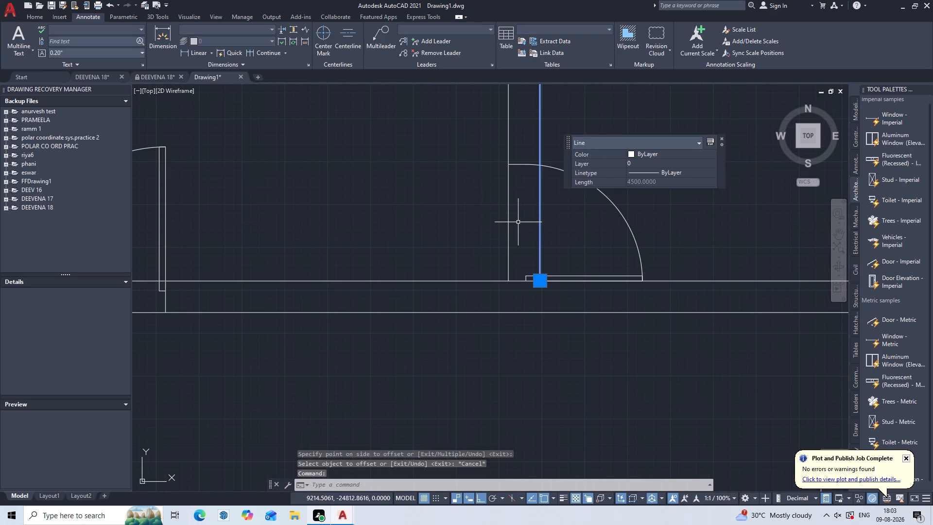
{"action": "key", "text": "Escape"}
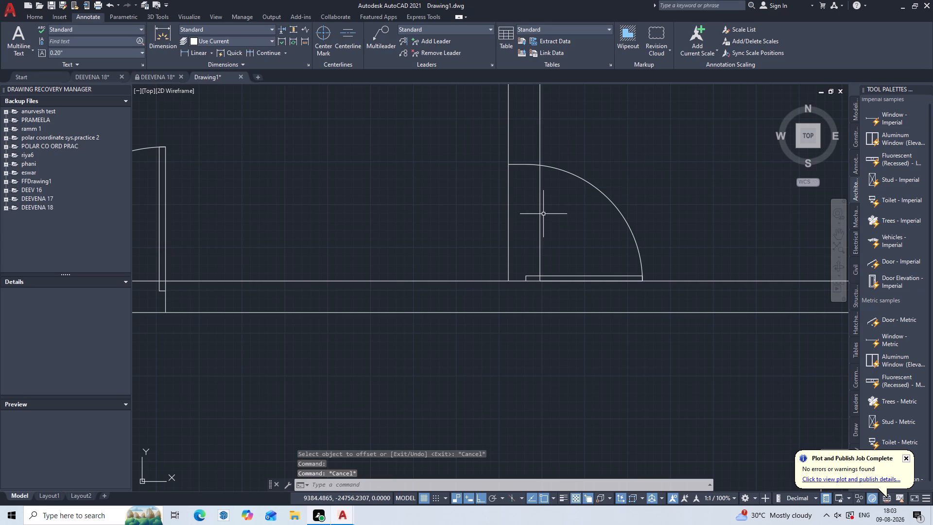
{"action": "left_click", "coordinate": [539, 213]}
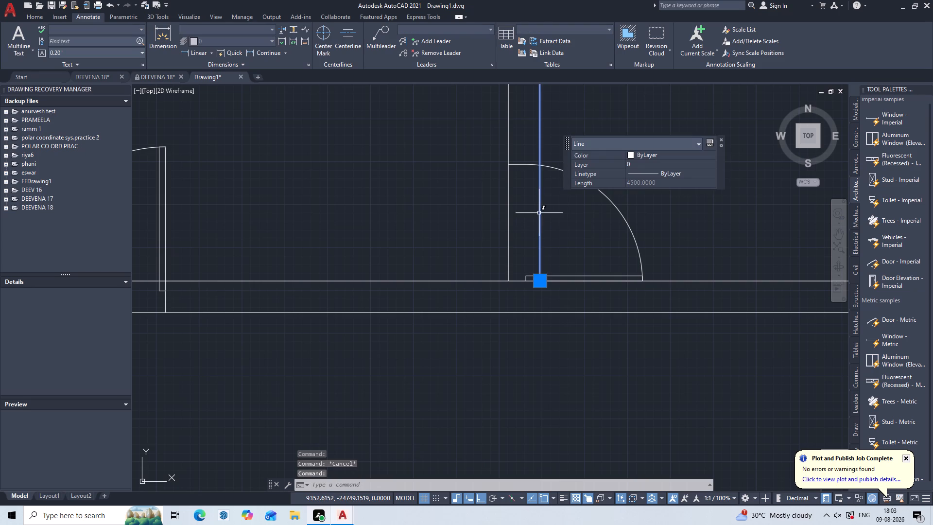
{"action": "key", "text": "Delete"}
Redraw the vertical wall's east line from the north wall's inner face down to the lower door's arc.
{"action": "scroll", "coordinate": [528, 225], "scroll_direction": "down", "scroll_amount": 1}
{"action": "middle_click_drag", "start_coordinate": [528, 225], "coordinate": [491, 321]}
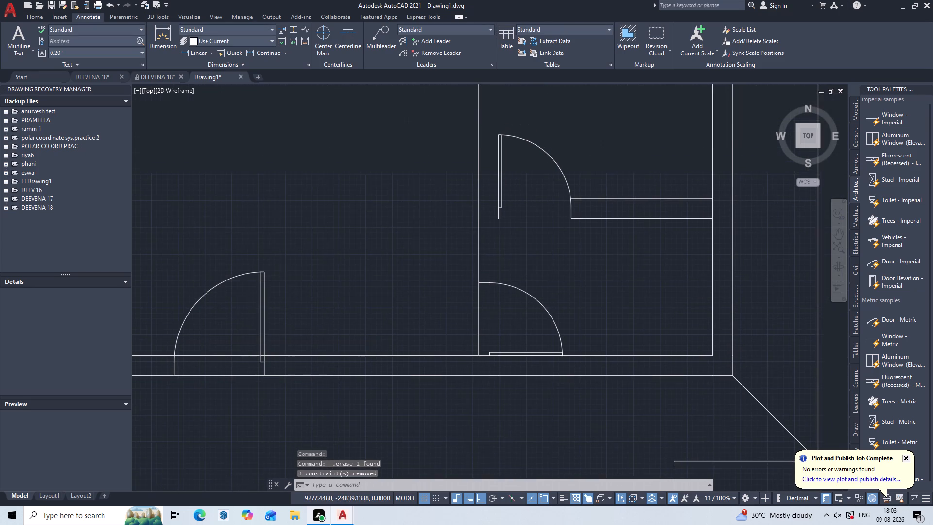
{"action": "scroll", "coordinate": [520, 245], "scroll_direction": "down", "scroll_amount": 2}
{"action": "key", "text": "l"}
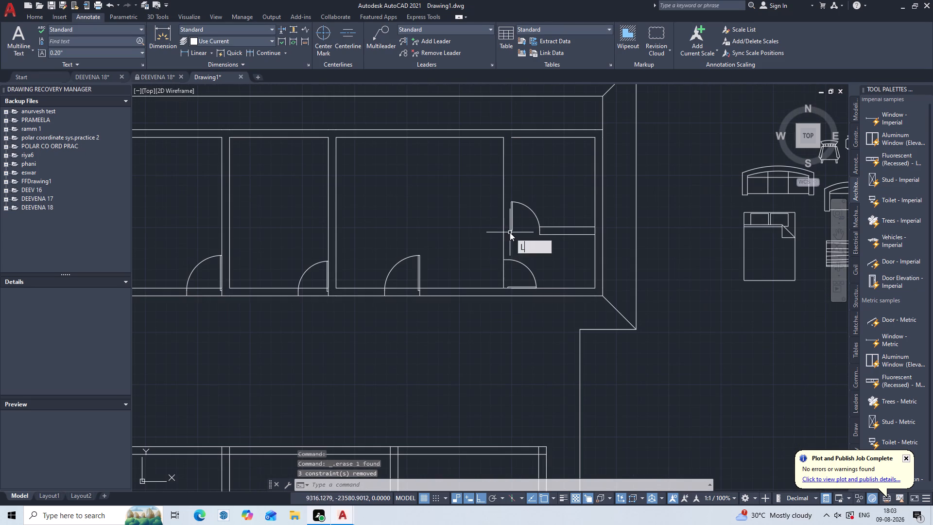
{"action": "key", "text": "Return"}
{"action": "scroll", "coordinate": [513, 135], "scroll_direction": "up", "scroll_amount": 3}
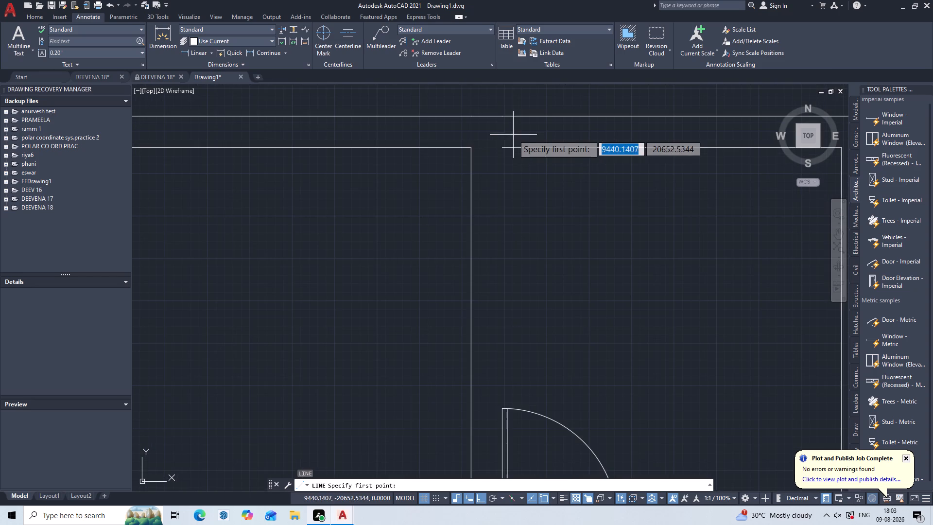
{"action": "left_click", "coordinate": [501, 145]}
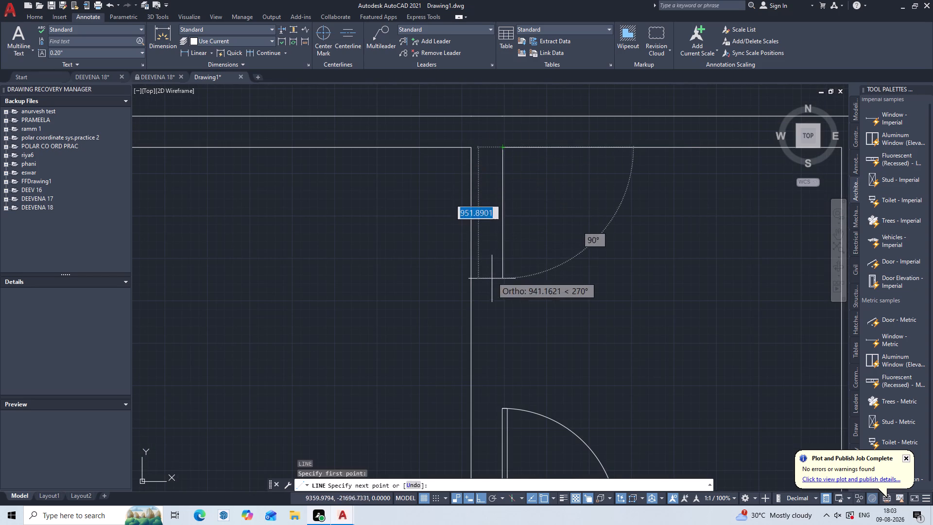
{"action": "scroll", "coordinate": [493, 280], "scroll_direction": "down", "scroll_amount": 1}
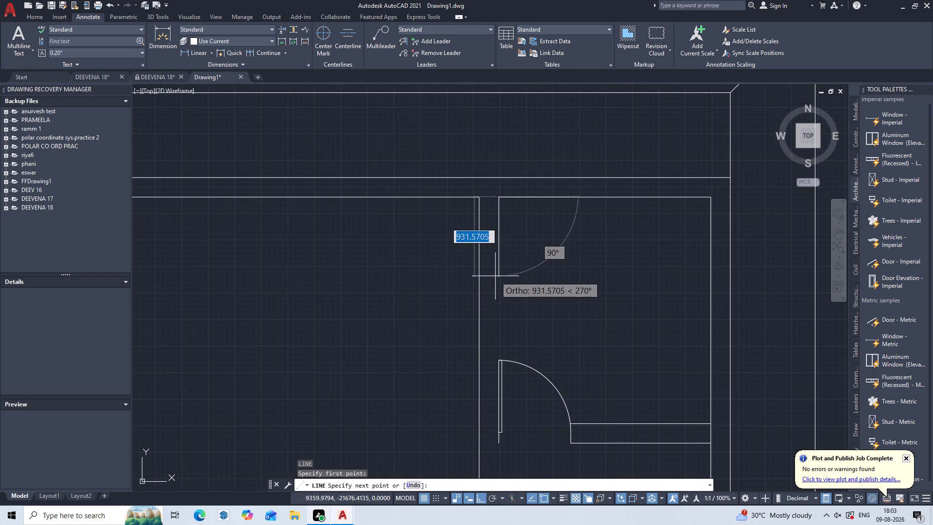
{"action": "scroll", "coordinate": [495, 276], "scroll_direction": "down", "scroll_amount": 1}
{"action": "middle_click_drag", "start_coordinate": [496, 302], "coordinate": [531, 207]}
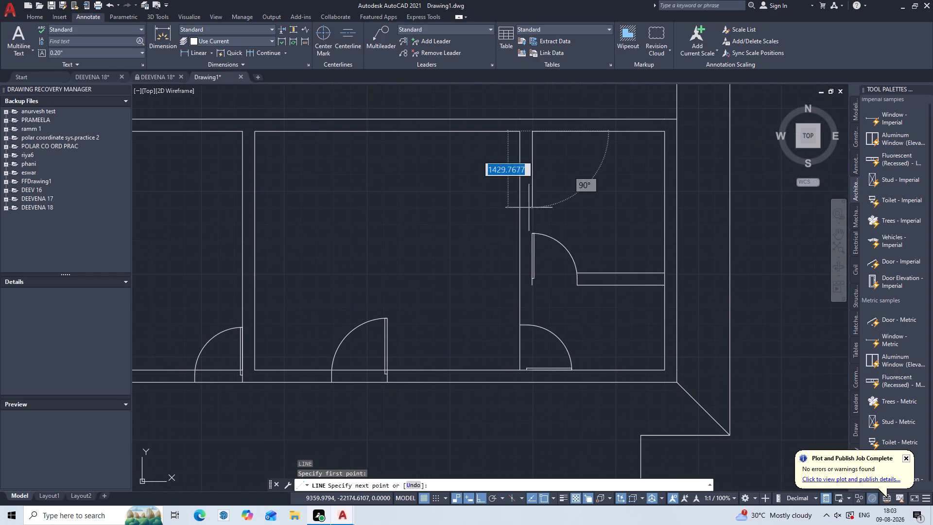
{"action": "scroll", "coordinate": [535, 361], "scroll_direction": "up", "scroll_amount": 1}
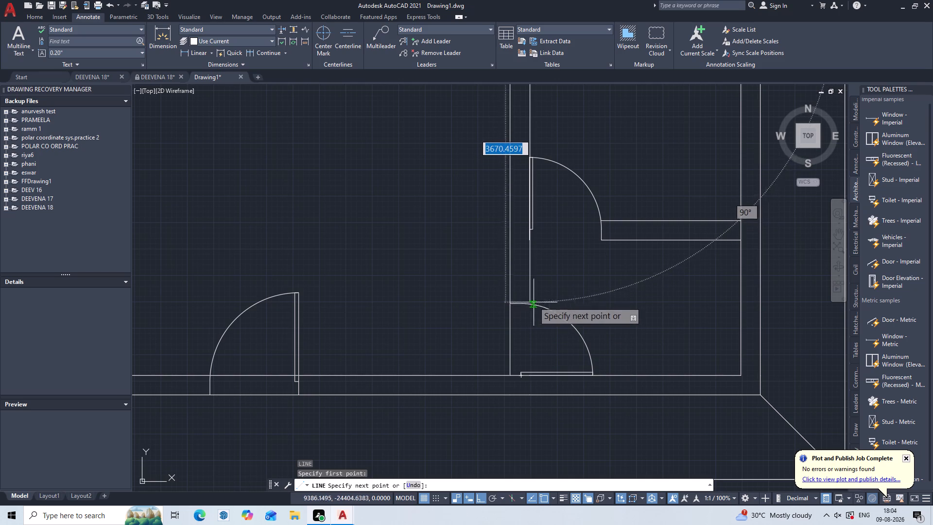
{"action": "scroll", "coordinate": [526, 304], "scroll_direction": "up", "scroll_amount": 4}
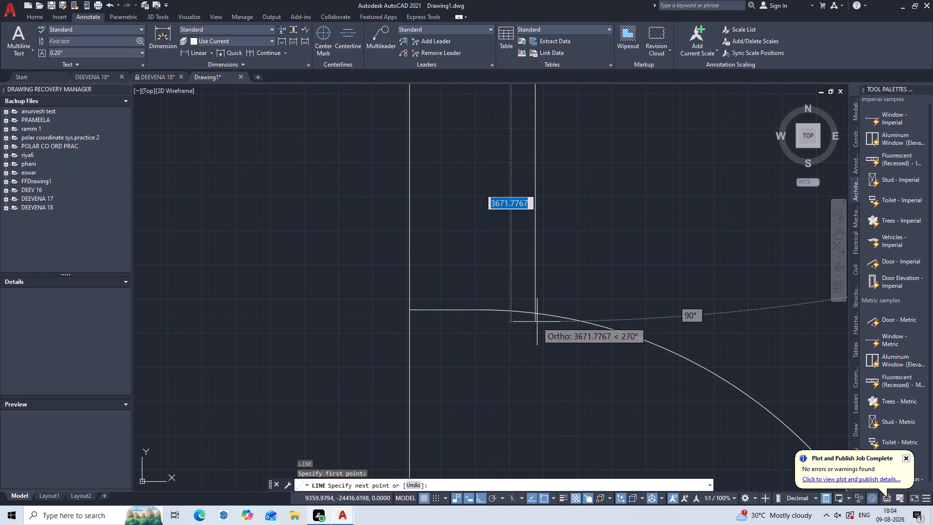
{"action": "left_click", "coordinate": [536, 315]}
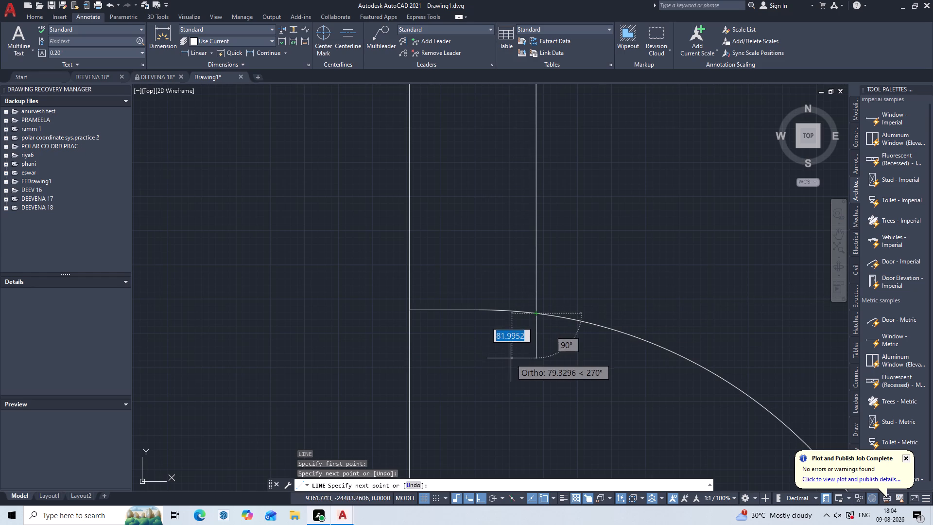
{"action": "key", "text": "Escape"}
Delete the west line of the vertical wall between the large room and the small east-end rooms.
{"action": "scroll", "coordinate": [532, 348], "scroll_direction": "down", "scroll_amount": 4}
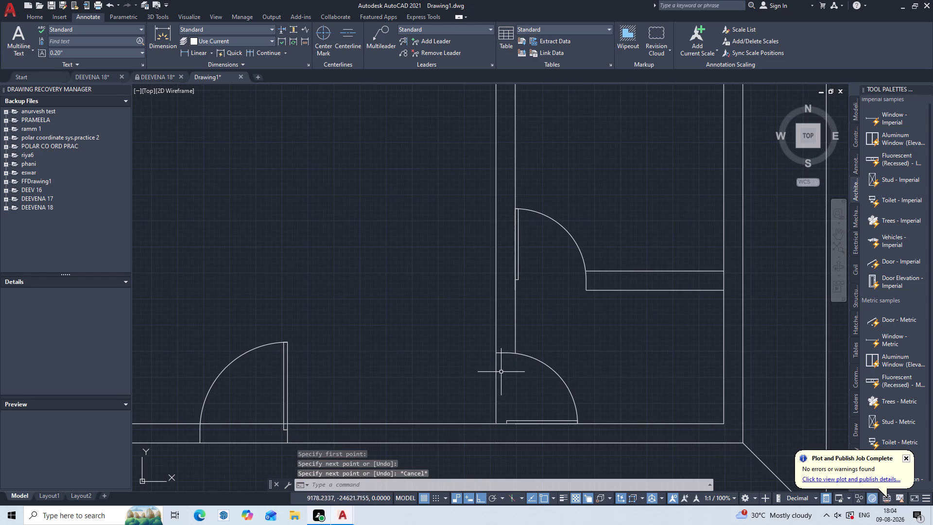
{"action": "left_click", "coordinate": [503, 371]}
{"action": "left_click", "coordinate": [482, 383]}
{"action": "key", "text": "Delete"}
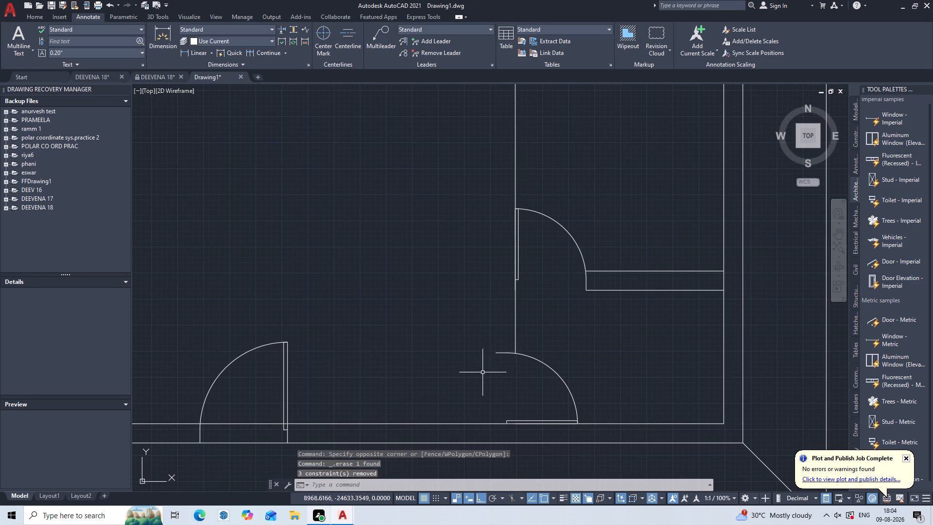
Redraw the vertical wall's west line from the north wall's inner face down to the south wall's inner line.
{"action": "key", "text": "l"}
{"action": "key", "text": "Return"}
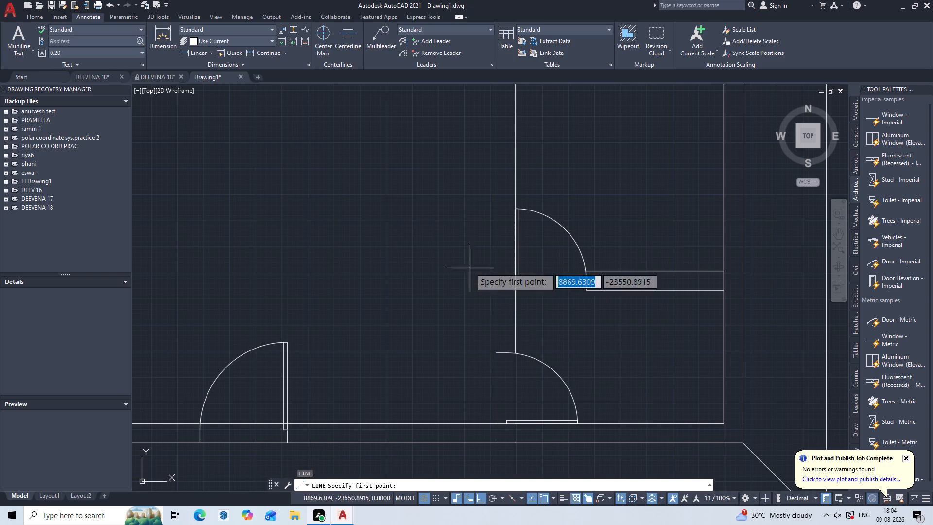
{"action": "middle_click_drag", "start_coordinate": [470, 233], "coordinate": [445, 401]}
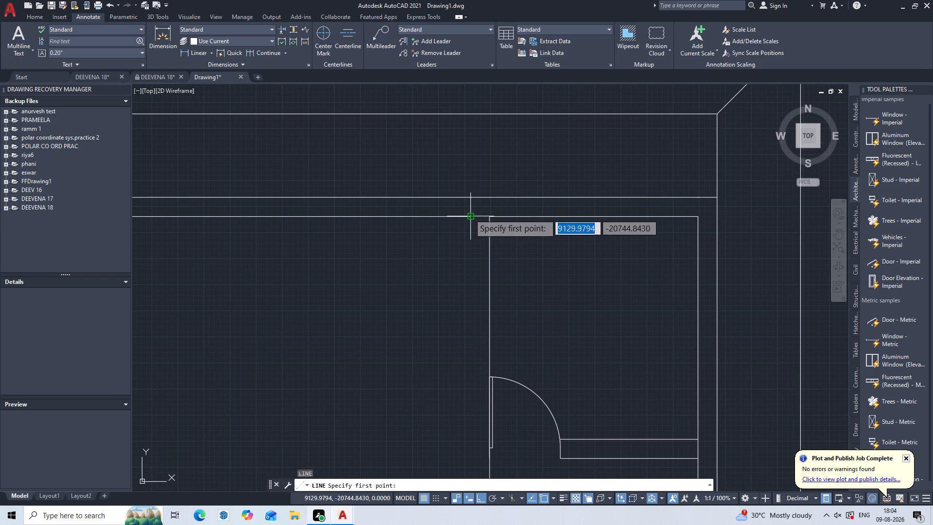
{"action": "double_click", "coordinate": [469, 214]}
{"action": "scroll", "coordinate": [464, 324], "scroll_direction": "down", "scroll_amount": 2}
{"action": "middle_click_drag", "start_coordinate": [464, 324], "coordinate": [480, 182]}
{"action": "middle_click", "coordinate": [481, 182]}
{"action": "scroll", "coordinate": [472, 287], "scroll_direction": "up", "scroll_amount": 3}
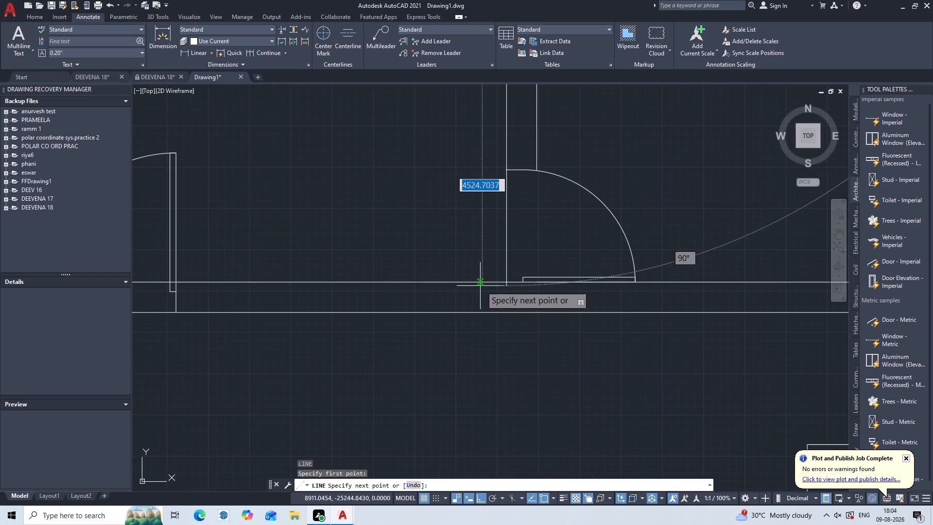
{"action": "scroll", "coordinate": [501, 288], "scroll_direction": "up", "scroll_amount": 2}
{"action": "left_click", "coordinate": [509, 272]}
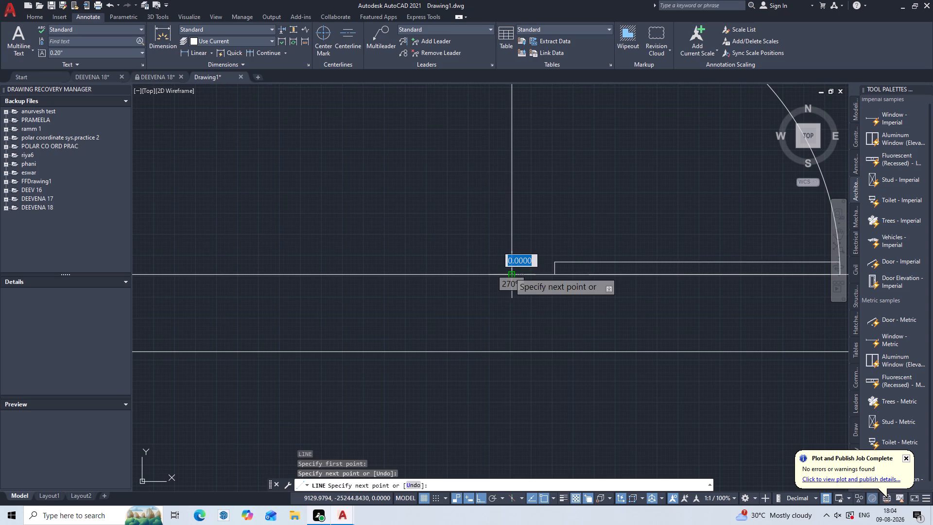
{"action": "key", "text": "Escape"}
{"action": "scroll", "coordinate": [531, 251], "scroll_direction": "down", "scroll_amount": 2}
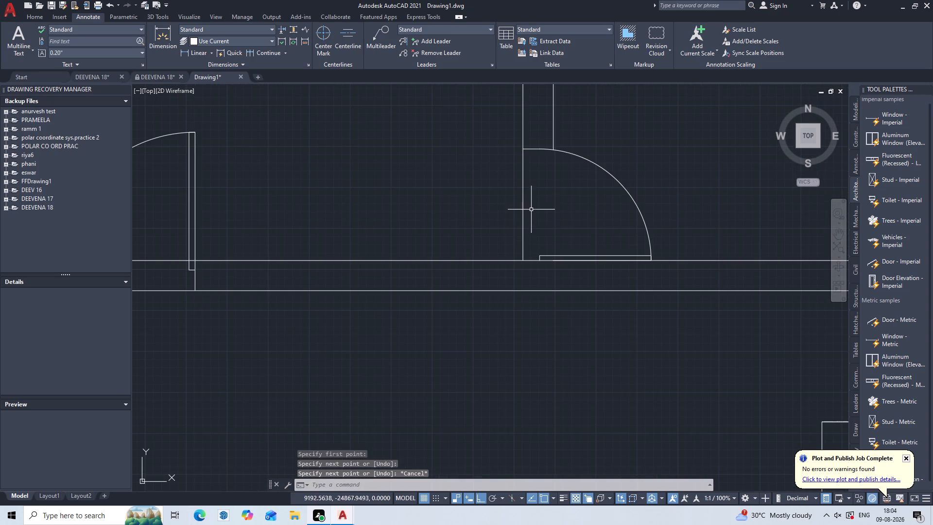
Delete the west line of the vertical wall between the large room and the small east-end rooms.
{"action": "left_click", "coordinate": [531, 210]}
{"action": "double_click", "coordinate": [509, 225]}
{"action": "key", "text": "Delete"}
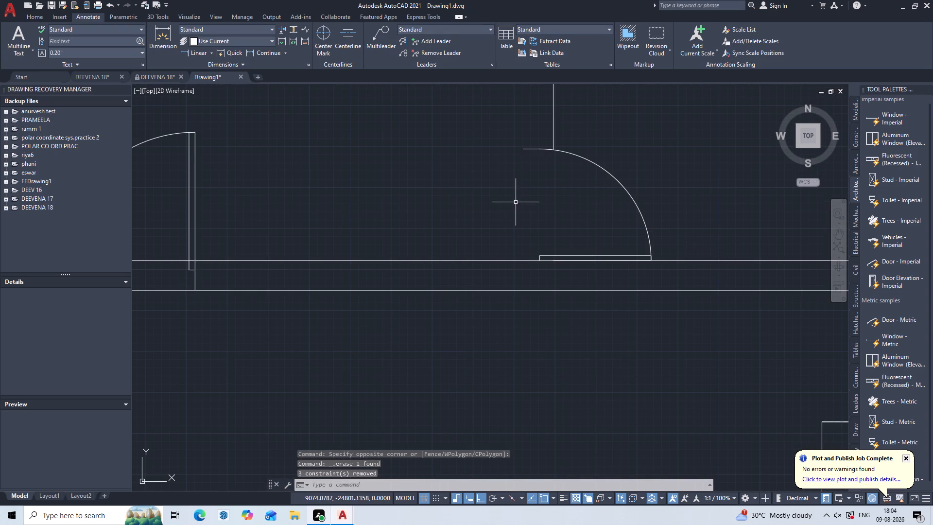
Redraw the vertical wall's west line from the north wall's inner face down to the short jamb line at the lower door's arc.
{"action": "middle_click_drag", "start_coordinate": [515, 202], "coordinate": [423, 426]}
{"action": "scroll", "coordinate": [477, 225], "scroll_direction": "down", "scroll_amount": 2}
{"action": "middle_click_drag", "start_coordinate": [447, 166], "coordinate": [452, 255]}
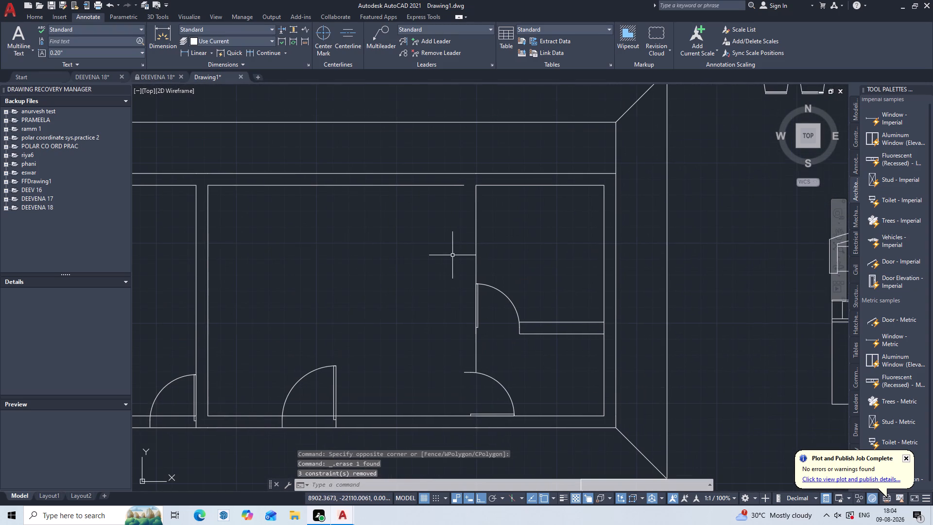
{"action": "key", "text": "l"}
{"action": "key", "text": "Return"}
{"action": "scroll", "coordinate": [465, 192], "scroll_direction": "up", "scroll_amount": 3}
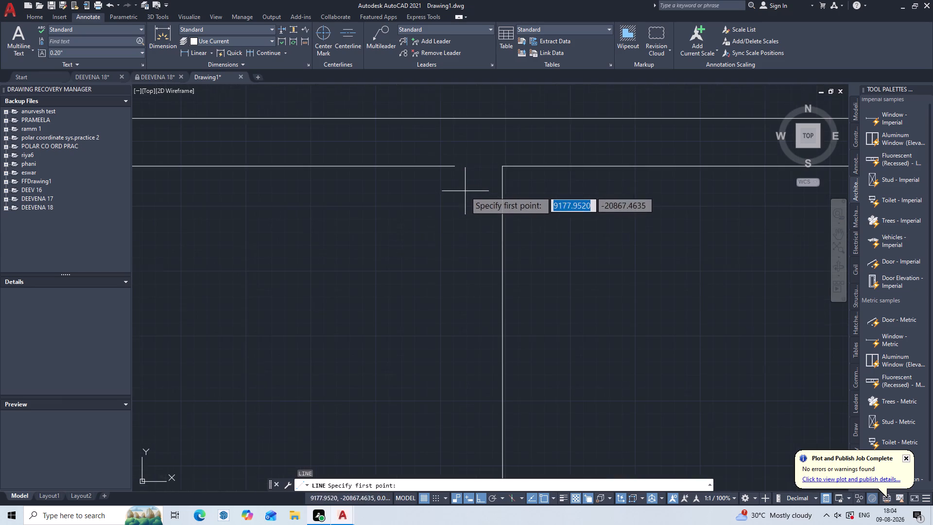
{"action": "left_click", "coordinate": [453, 167]}
{"action": "scroll", "coordinate": [431, 334], "scroll_direction": "down", "scroll_amount": 2}
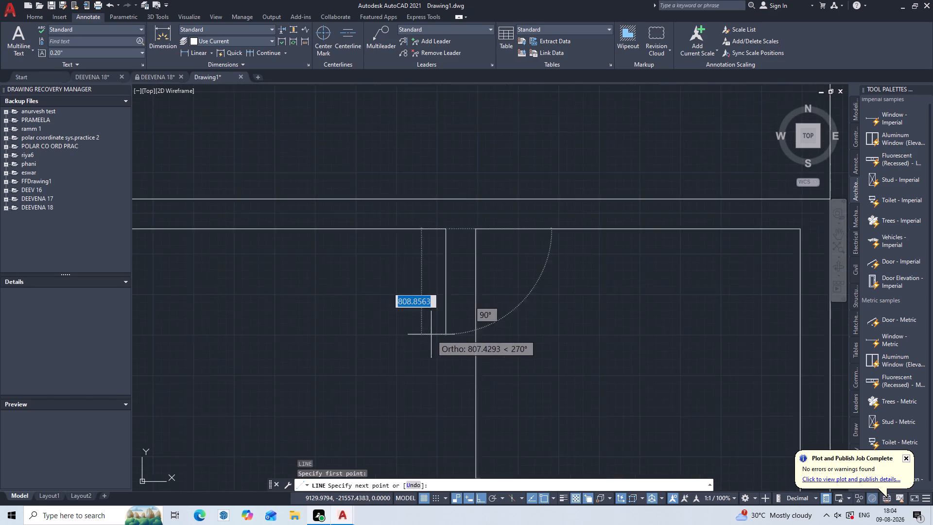
{"action": "middle_click_drag", "start_coordinate": [424, 347], "coordinate": [474, 130]}
{"action": "scroll", "coordinate": [461, 359], "scroll_direction": "up", "scroll_amount": 2}
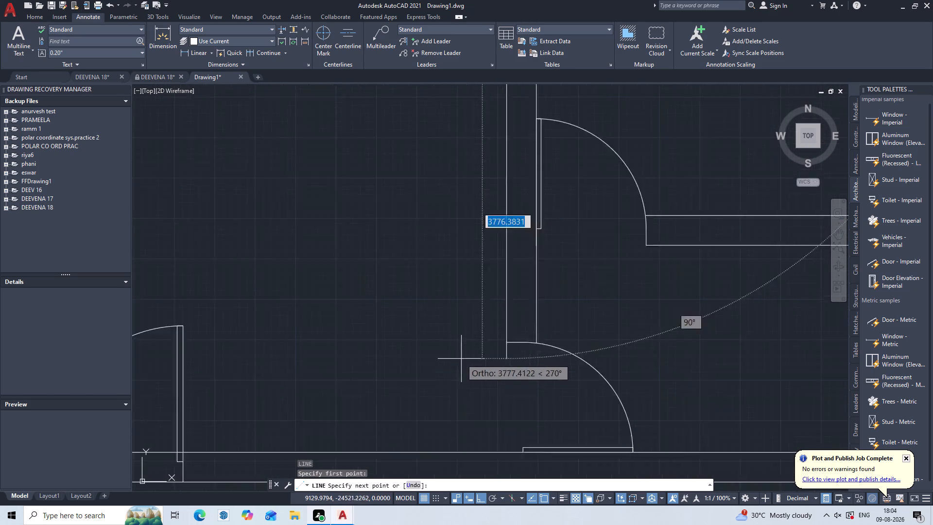
{"action": "scroll", "coordinate": [461, 359], "scroll_direction": "up", "scroll_amount": 1}
{"action": "left_click", "coordinate": [573, 318]}
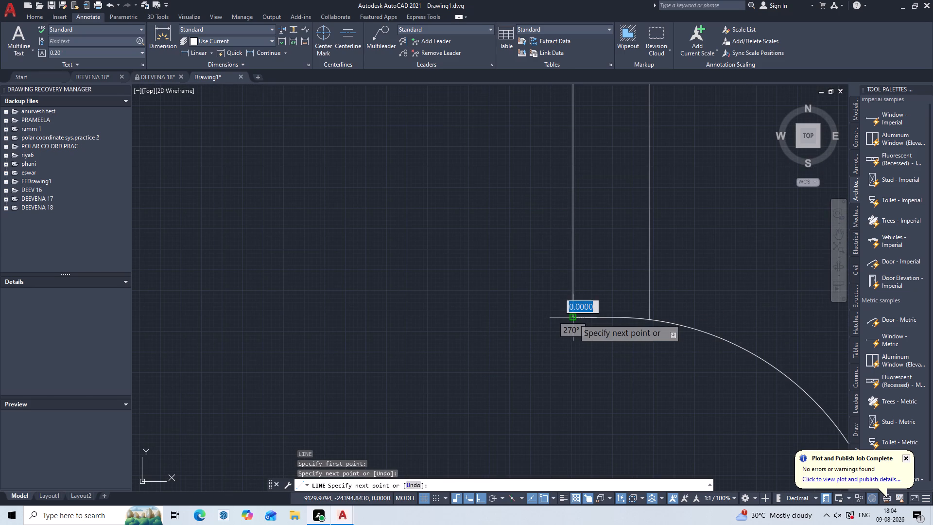
{"action": "key", "text": "Escape"}
Delete the south wall's inner line along the large room, where it crosses the door opening.
{"action": "scroll", "coordinate": [519, 290], "scroll_direction": "down", "scroll_amount": 4}
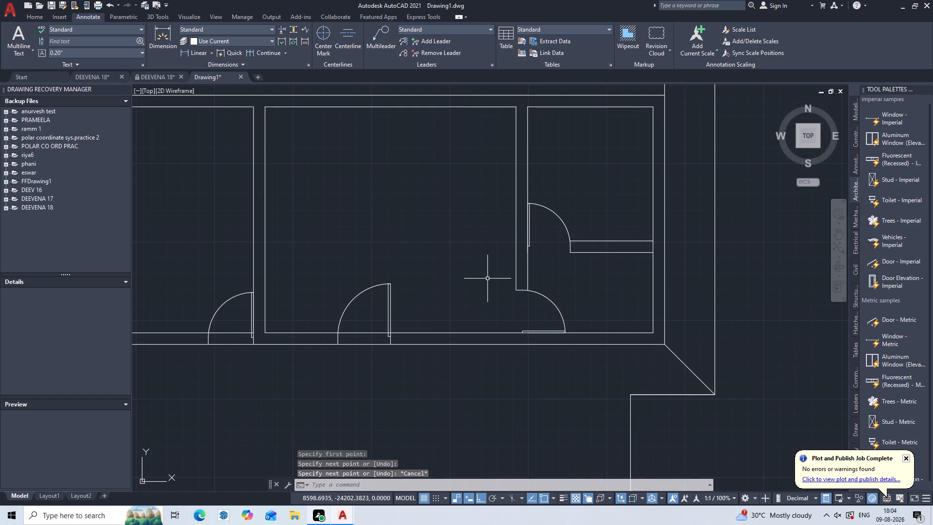
{"action": "middle_click_drag", "start_coordinate": [487, 279], "coordinate": [496, 307]}
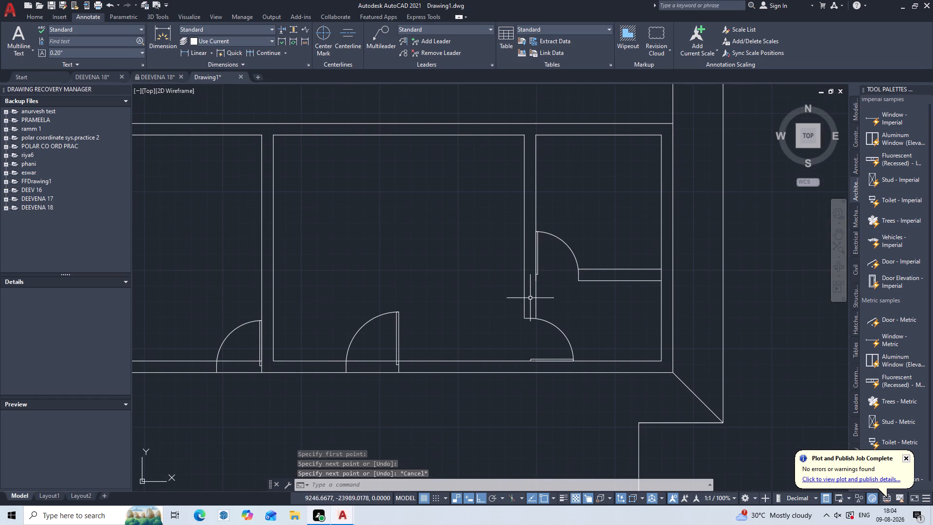
{"action": "scroll", "coordinate": [530, 300], "scroll_direction": "down", "scroll_amount": 1}
{"action": "scroll", "coordinate": [439, 331], "scroll_direction": "up", "scroll_amount": 1}
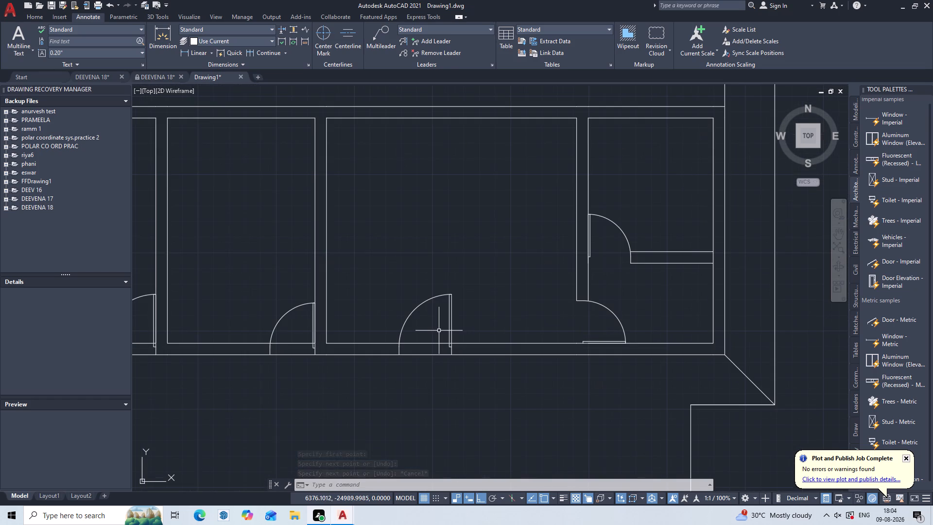
{"action": "middle_click_drag", "start_coordinate": [431, 343], "coordinate": [465, 281]}
{"action": "scroll", "coordinate": [464, 282], "scroll_direction": "up", "scroll_amount": 1}
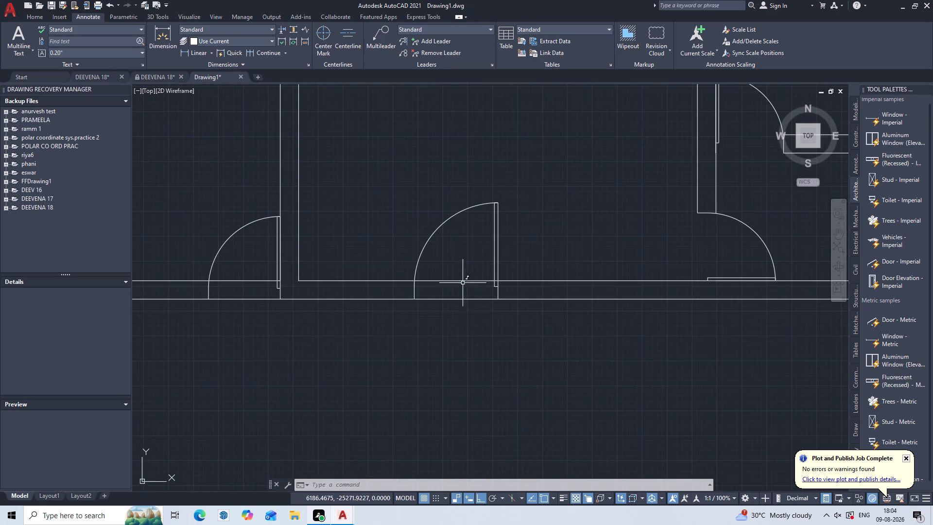
{"action": "left_click", "coordinate": [464, 277]}
{"action": "left_click", "coordinate": [451, 289]}
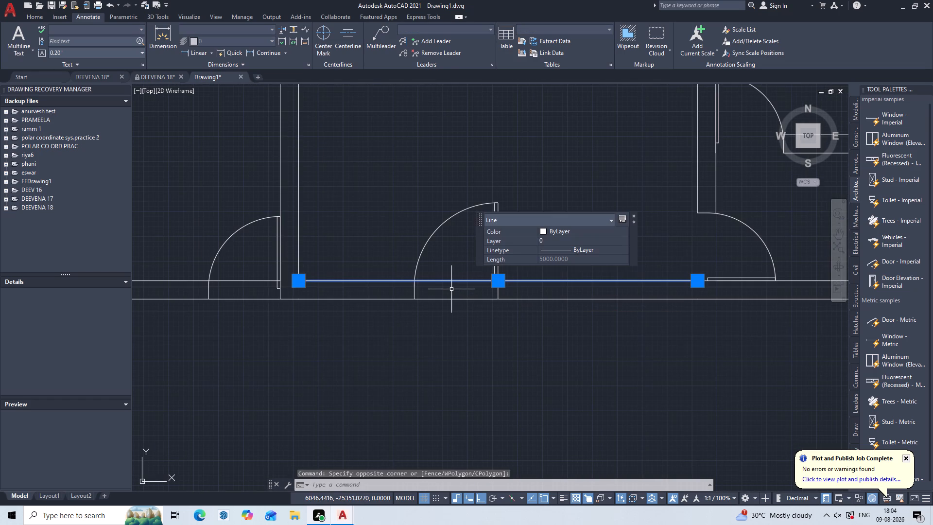
{"action": "key", "text": "Delete"}
Redraw the large room's inner south wall line from its west wall to the intersection with the door's arc.
{"action": "key", "text": "l"}
{"action": "key", "text": "Return"}
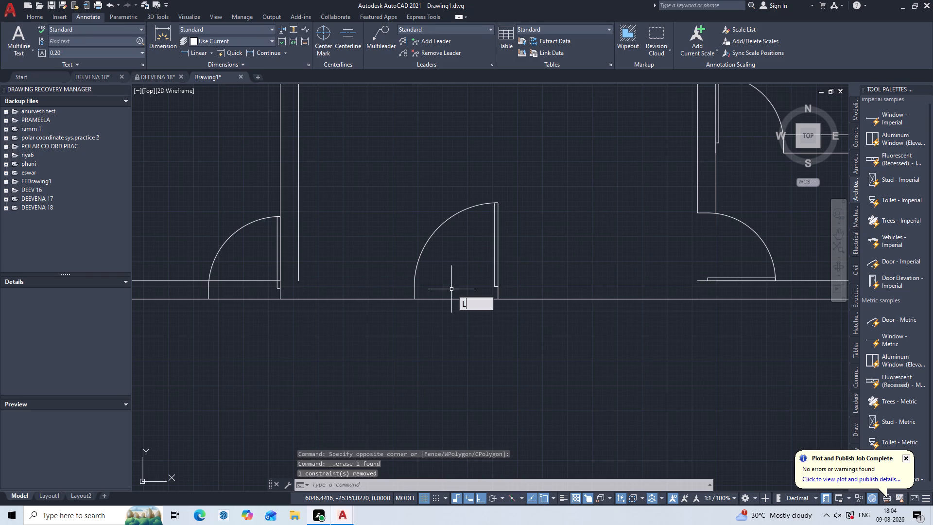
{"action": "left_click", "coordinate": [296, 280]}
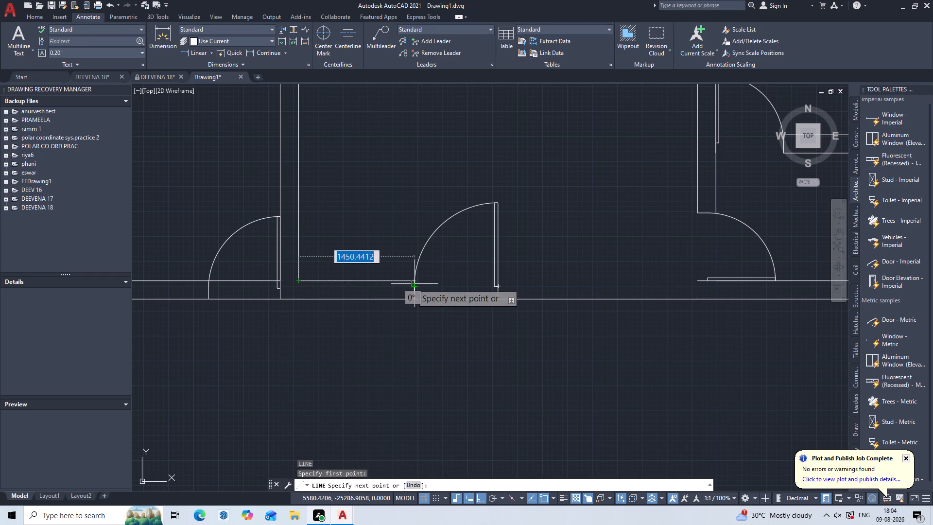
{"action": "left_click", "coordinate": [412, 281]}
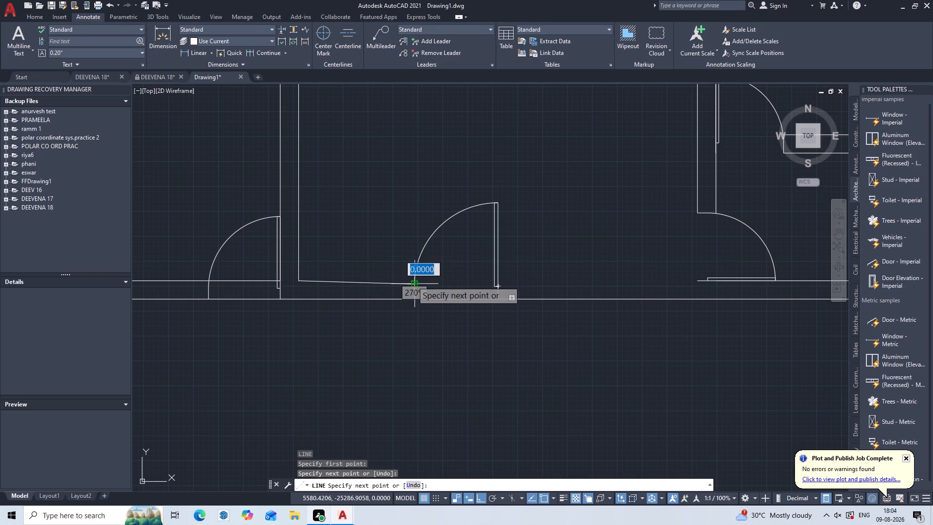
{"action": "key", "text": "ctrl+z"}
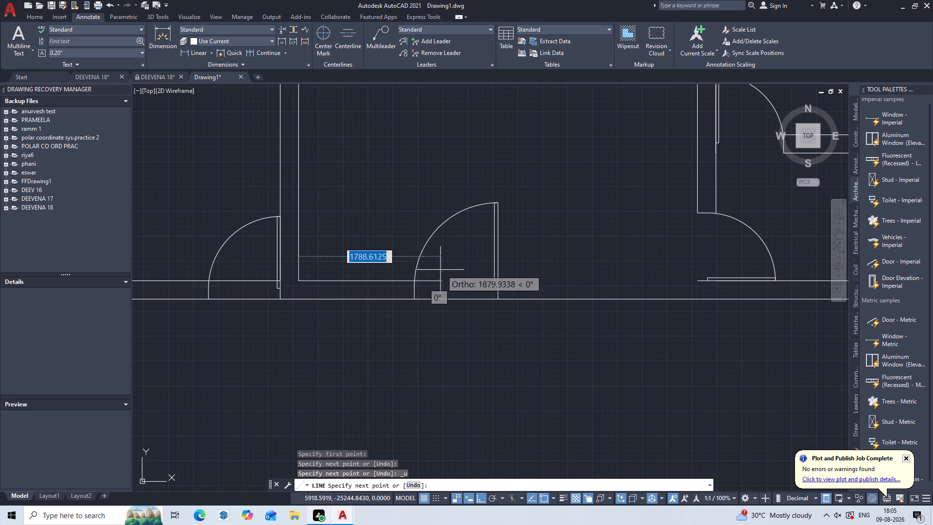
{"action": "scroll", "coordinate": [400, 277], "scroll_direction": "up", "scroll_amount": 3}
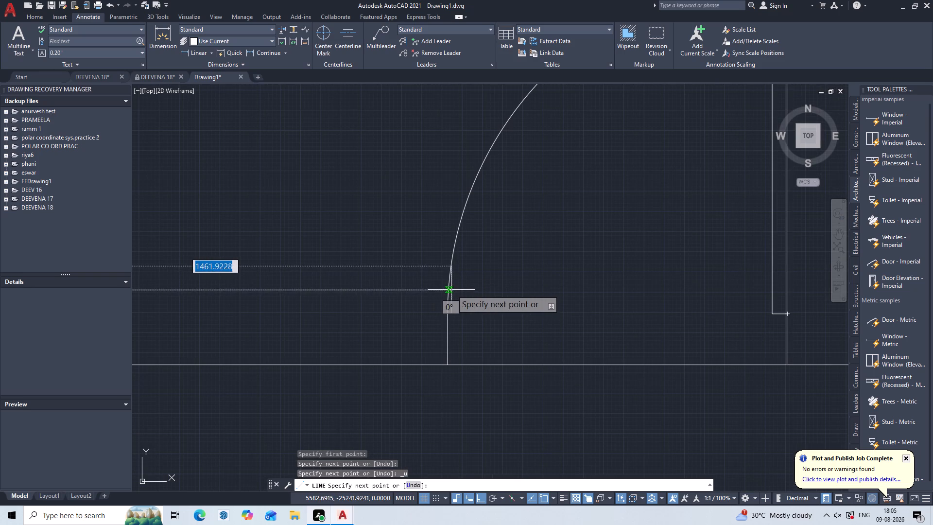
{"action": "left_click", "coordinate": [449, 289]}
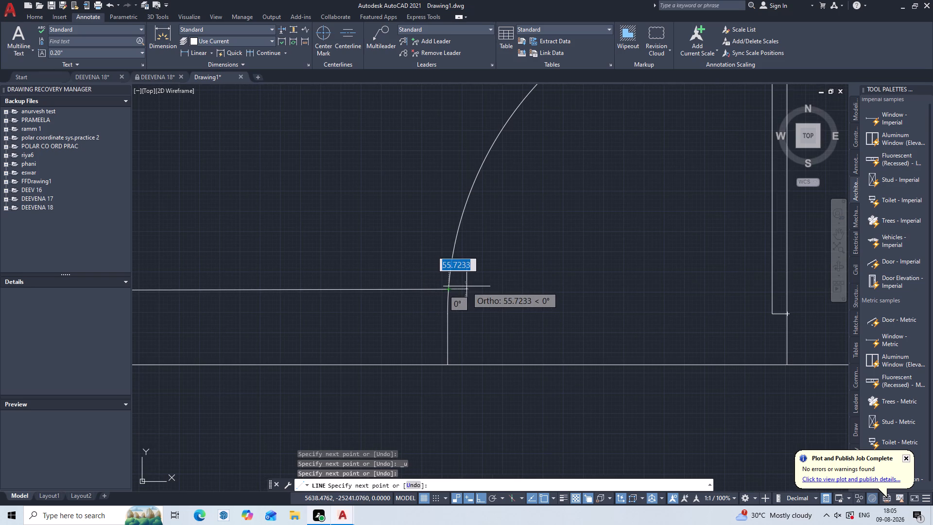
{"action": "key", "text": "Escape"}
Draw the remaining inner south wall line, 2500 long, from the vertical wall's west face to the large room door's east jamb.
{"action": "scroll", "coordinate": [469, 280], "scroll_direction": "down", "scroll_amount": 3}
{"action": "middle_click_drag", "start_coordinate": [464, 290], "coordinate": [294, 275]}
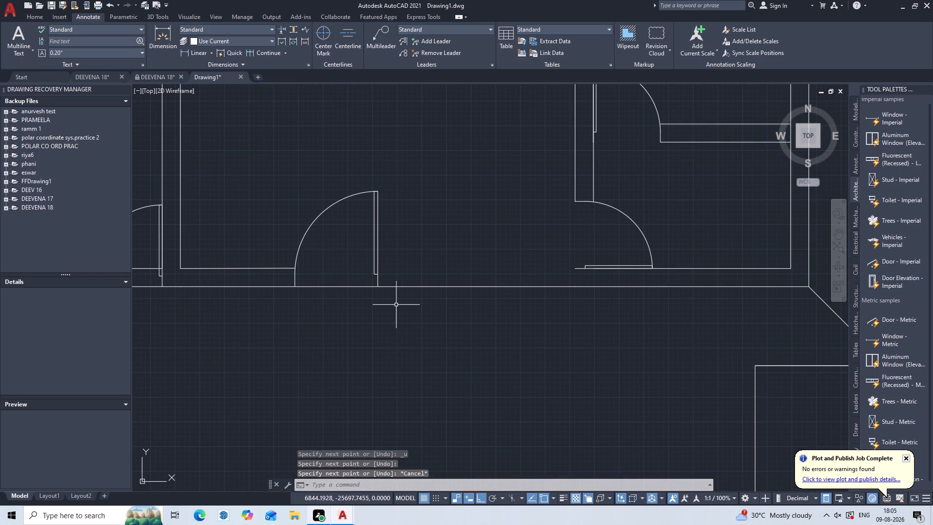
{"action": "key", "text": "l"}
{"action": "key", "text": "Return"}
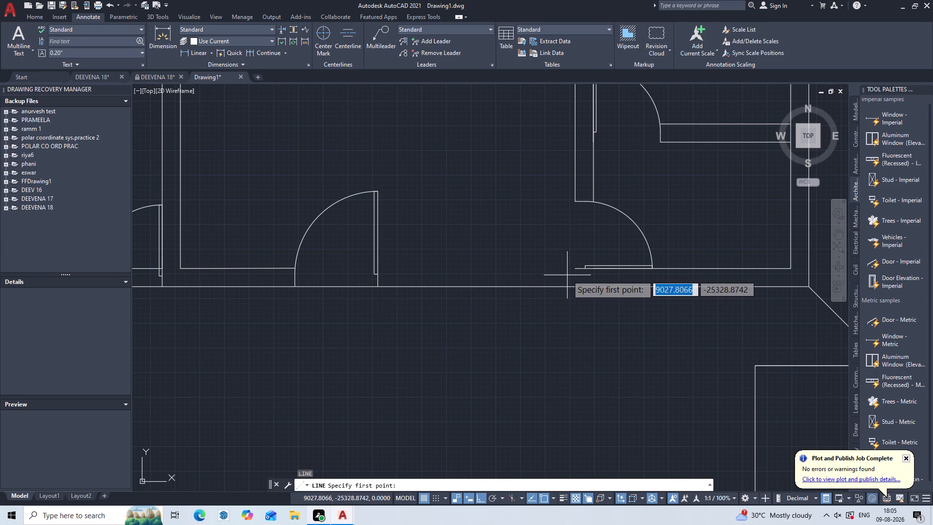
{"action": "left_click", "coordinate": [576, 270]}
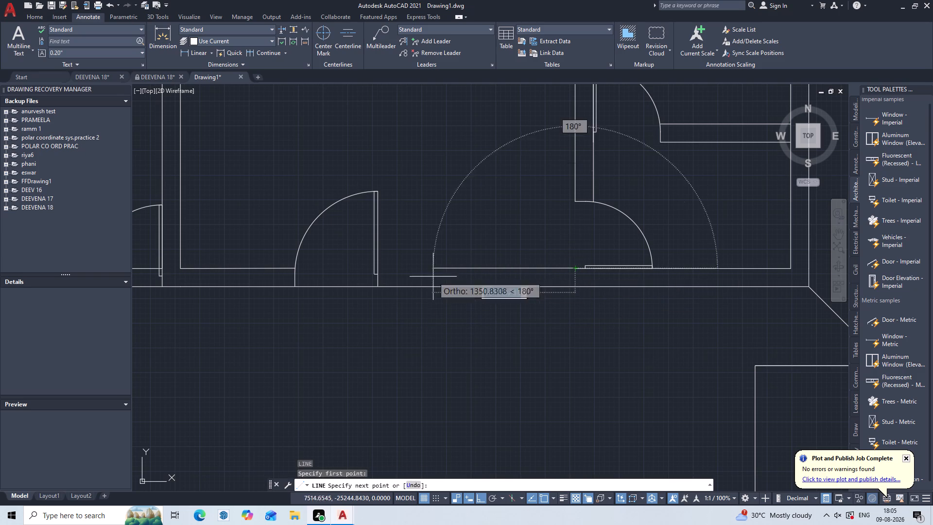
{"action": "left_click", "coordinate": [378, 269]}
{"action": "key", "text": "Escape"}
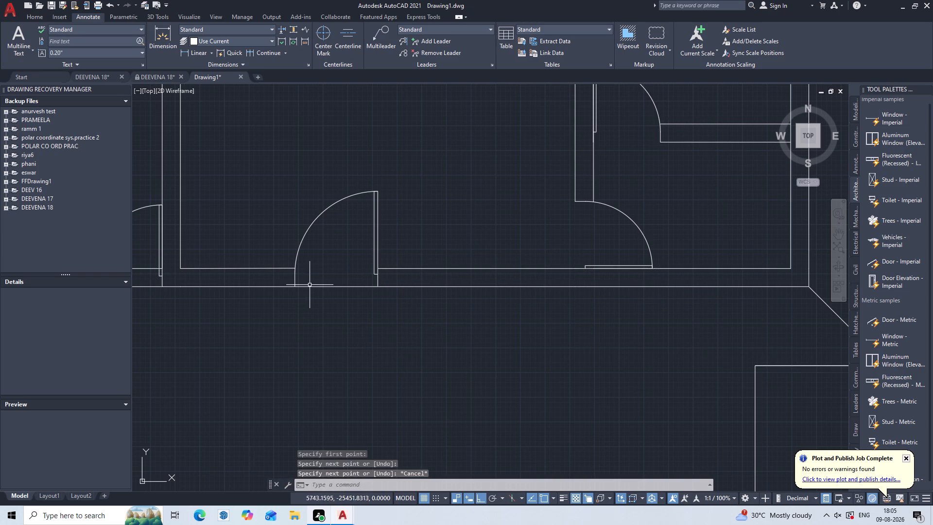
Delete the south wall's outer line below the large room.
{"action": "left_click", "coordinate": [351, 264]}
{"action": "left_click", "coordinate": [340, 292]}
{"action": "key", "text": "Delete"}
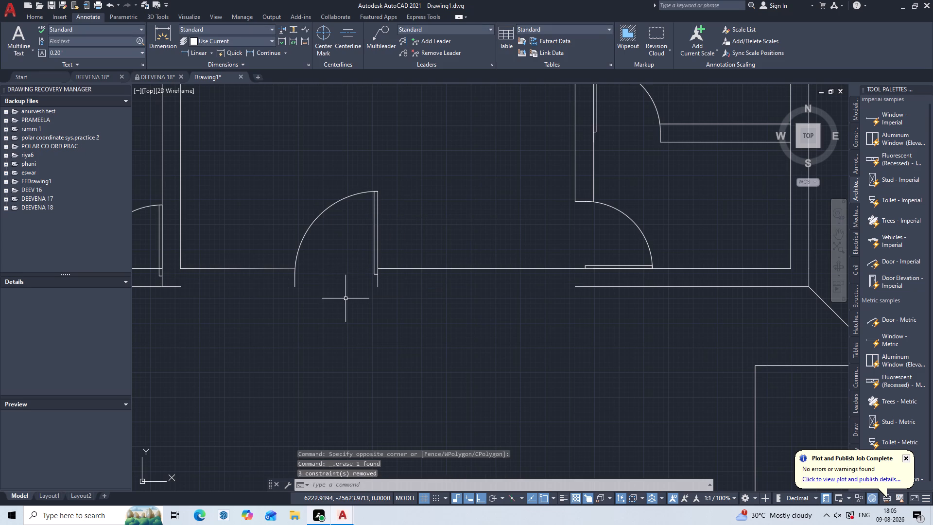
Redraw the outer south wall line from the large room's southwest corner to the door's west jamb.
{"action": "key", "text": "l"}
{"action": "key", "text": "Return"}
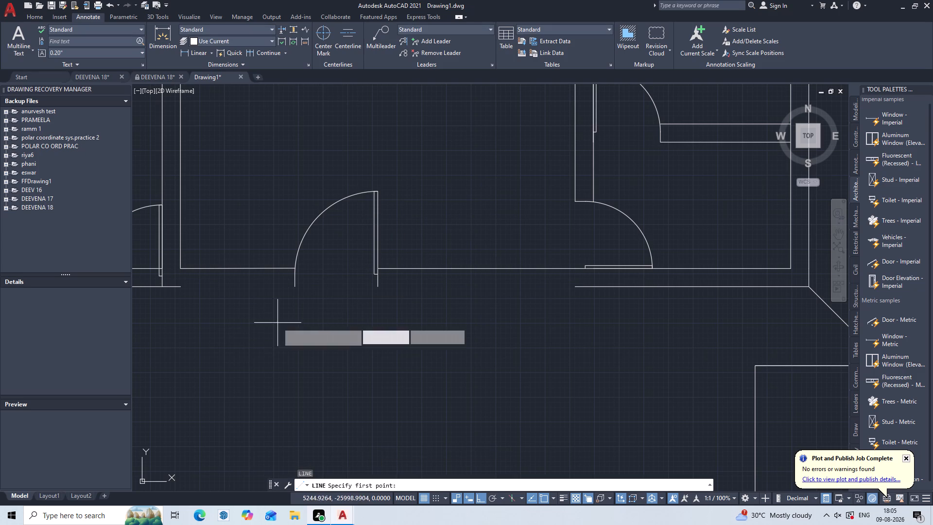
{"action": "left_click", "coordinate": [181, 286]}
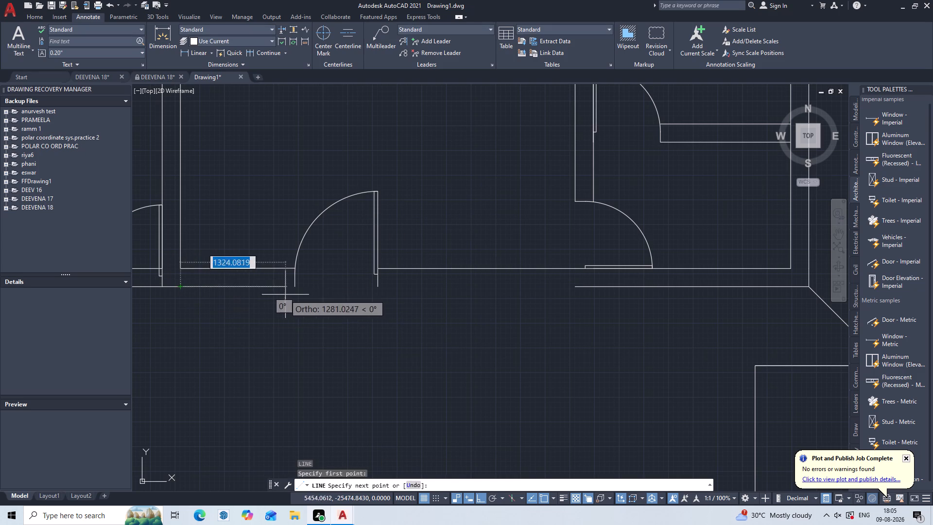
{"action": "left_click", "coordinate": [295, 288]}
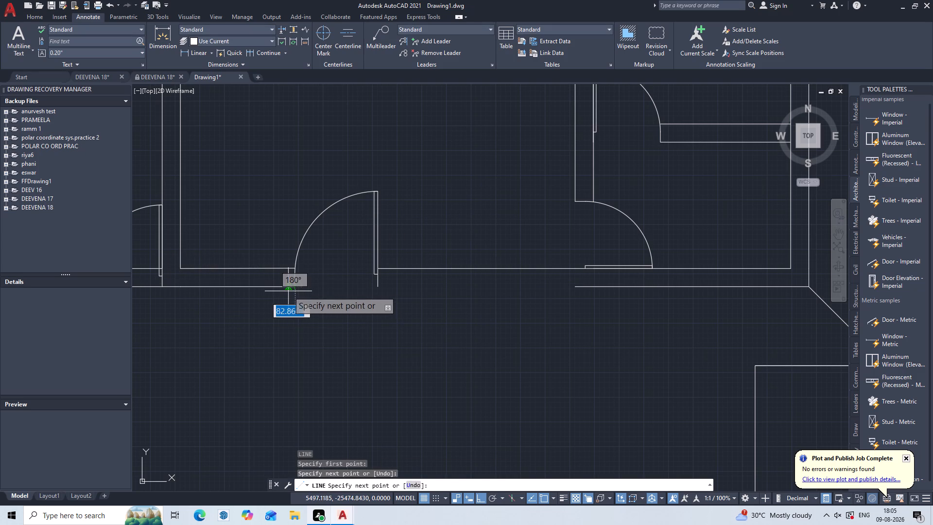
{"action": "key", "text": "Escape"}
Draw the outer south wall line from the large room door's east jamb to the existing outer line at the east end.
{"action": "key", "text": "Return"}
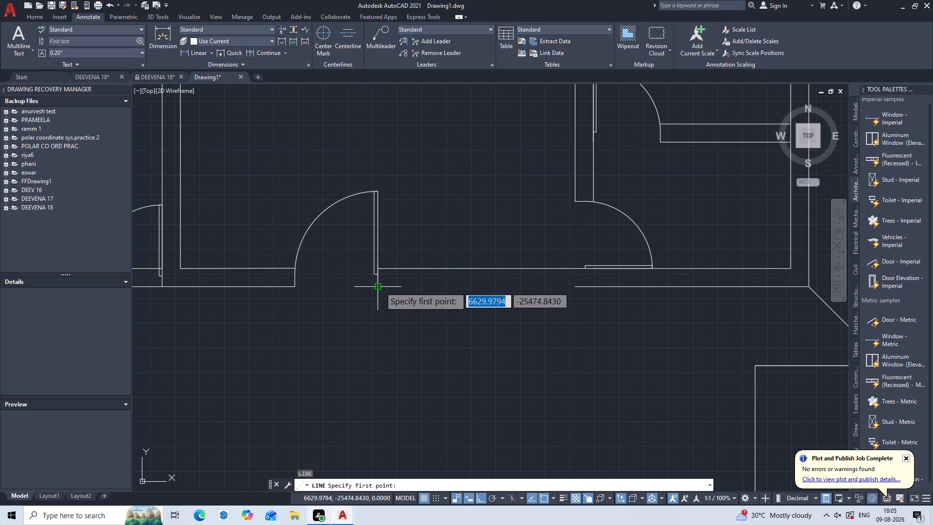
{"action": "left_click", "coordinate": [380, 287]}
{"action": "left_click", "coordinate": [577, 289]}
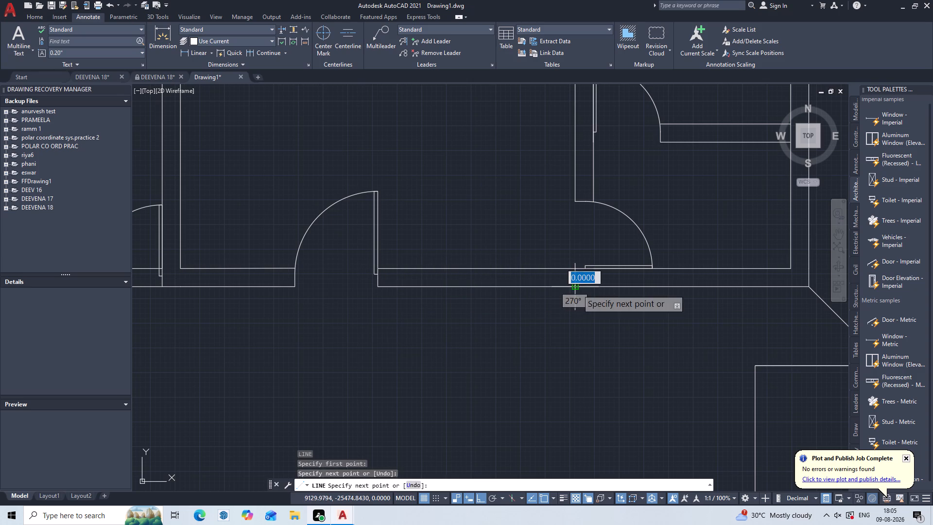
{"action": "key", "text": "Return"}
Delete the inner and outer south wall lines of the room immediately west of the large room.
{"action": "scroll", "coordinate": [489, 270], "scroll_direction": "down", "scroll_amount": 2}
{"action": "middle_click_drag", "start_coordinate": [395, 297], "coordinate": [457, 295]}
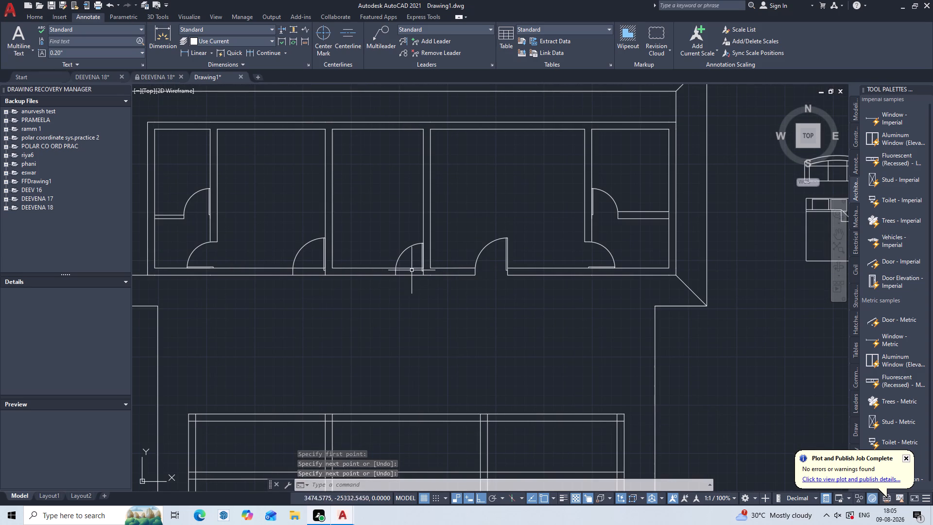
{"action": "scroll", "coordinate": [410, 270], "scroll_direction": "up", "scroll_amount": 1}
{"action": "middle_click_drag", "start_coordinate": [409, 265], "coordinate": [479, 301]}
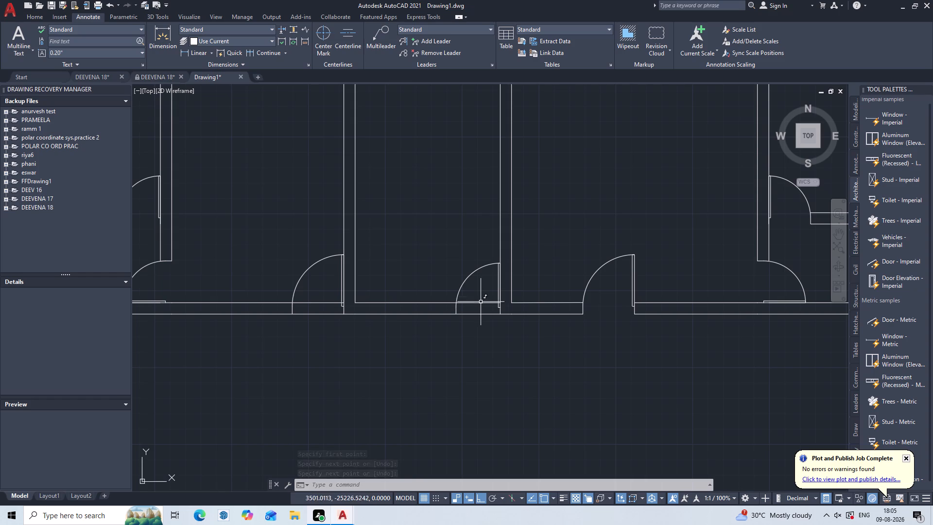
{"action": "left_click", "coordinate": [432, 291]}
{"action": "left_click", "coordinate": [411, 306]}
{"action": "key", "text": "Delete"}
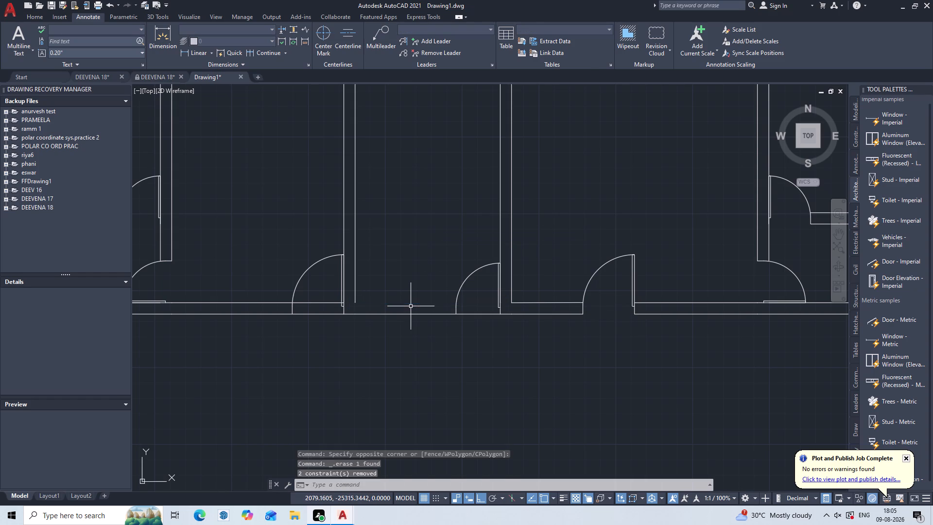
{"action": "left_click", "coordinate": [420, 311]}
{"action": "left_click", "coordinate": [405, 330]}
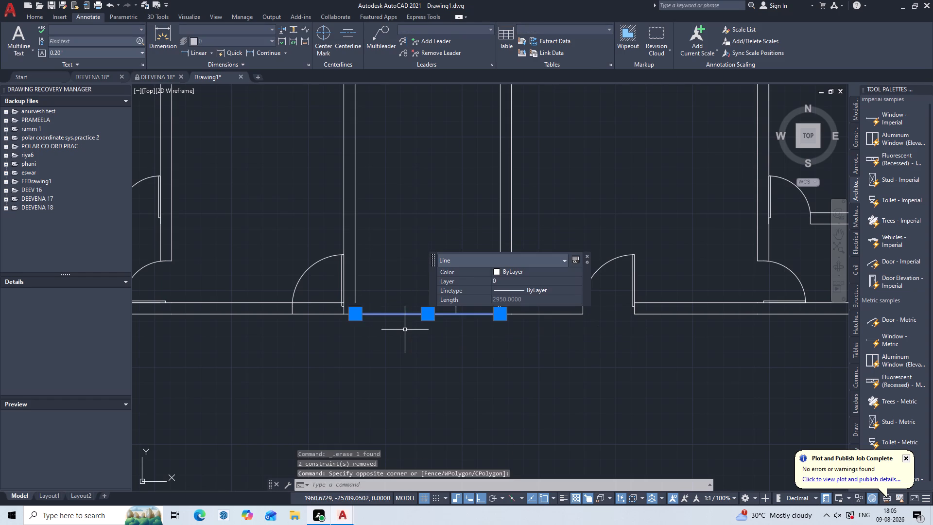
{"action": "key", "text": "Delete"}
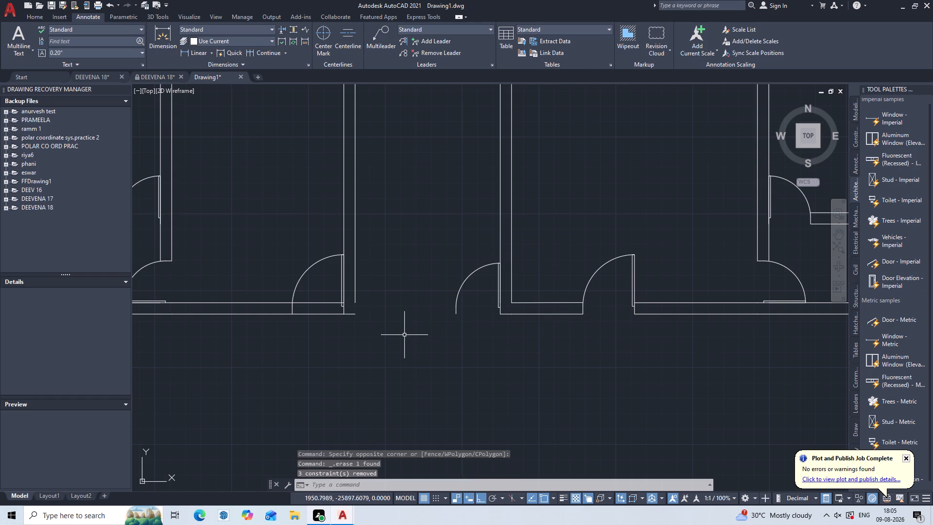
Redraw that room's inner south wall line from its west wall to the intersection with its door's arc.
{"action": "key", "text": "l"}
{"action": "key", "text": "Return"}
{"action": "left_click", "coordinate": [356, 301]}
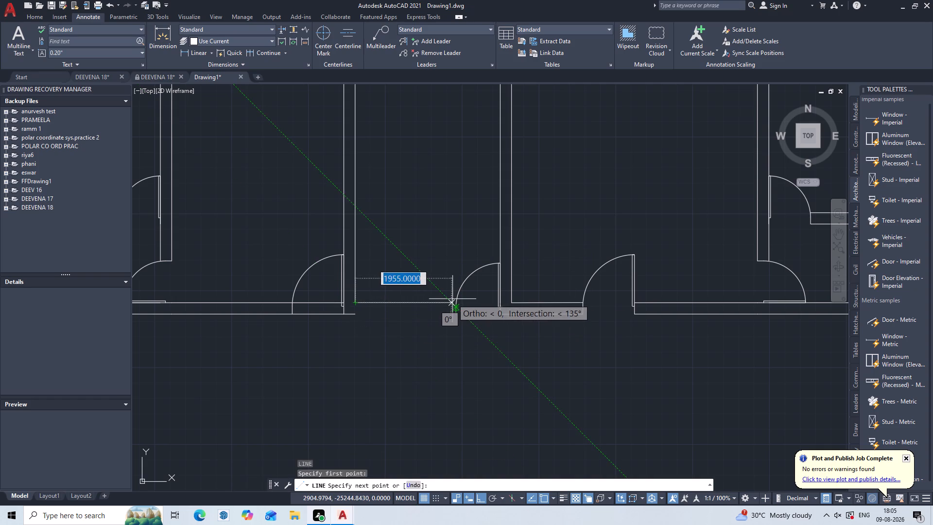
{"action": "scroll", "coordinate": [452, 299], "scroll_direction": "up", "scroll_amount": 3}
{"action": "left_click", "coordinate": [459, 316]}
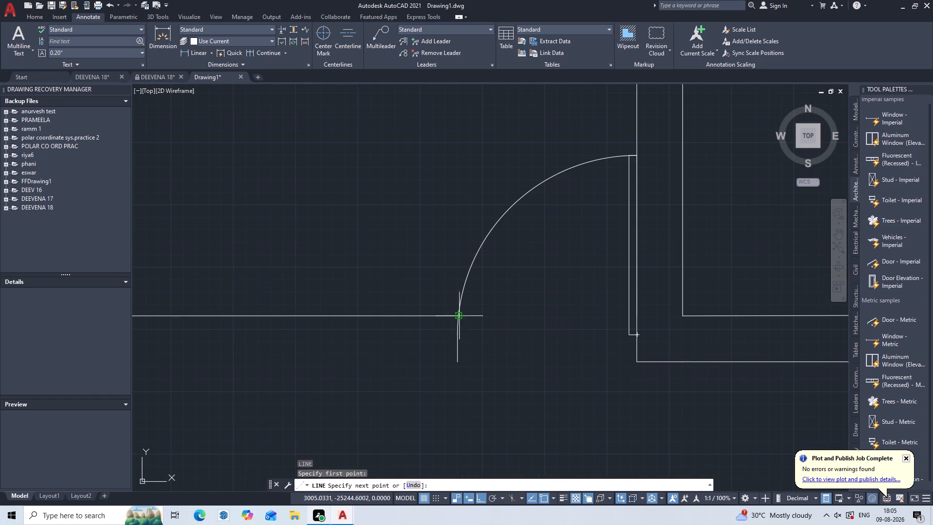
{"action": "key", "text": "Return"}
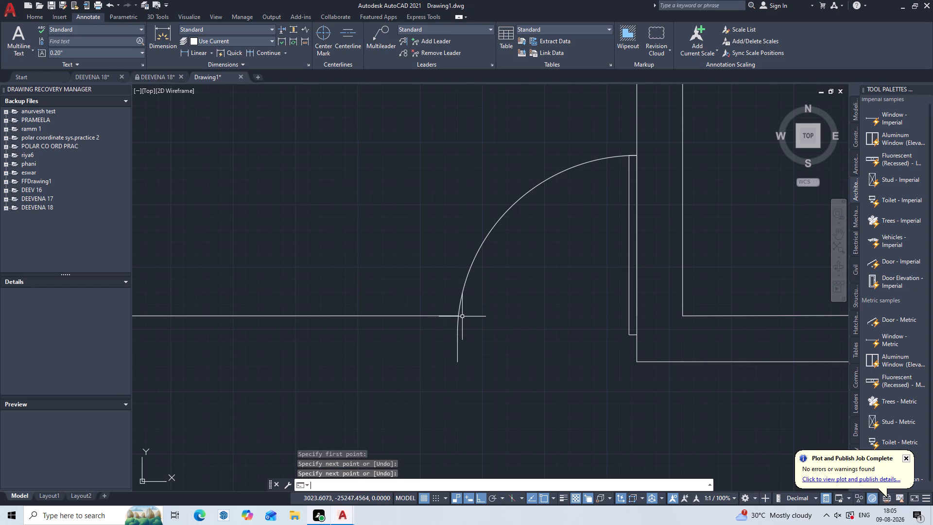
Redraw the outer south wall line of the room immediately west of the large room, from its west wall to its door's west jamb.
{"action": "key", "text": "Return"}
{"action": "scroll", "coordinate": [430, 357], "scroll_direction": "down", "scroll_amount": 2}
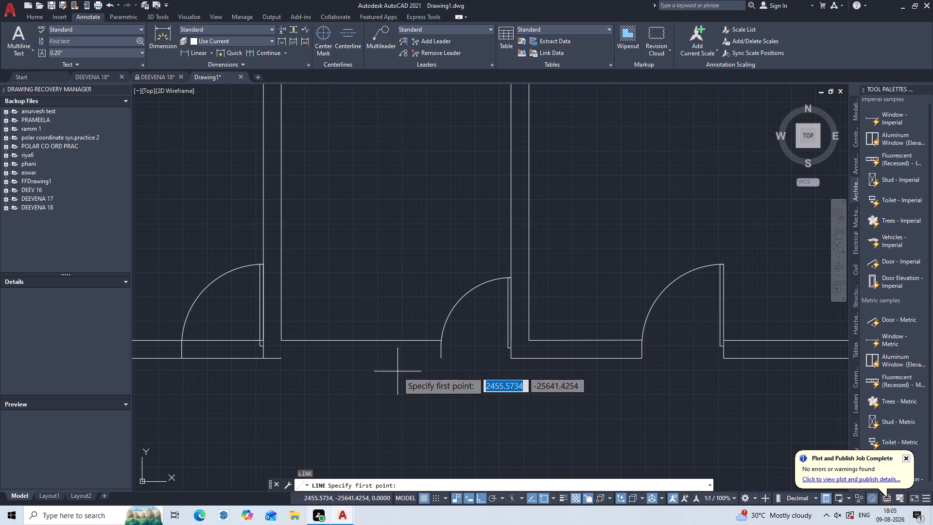
{"action": "middle_click_drag", "start_coordinate": [397, 371], "coordinate": [464, 332]}
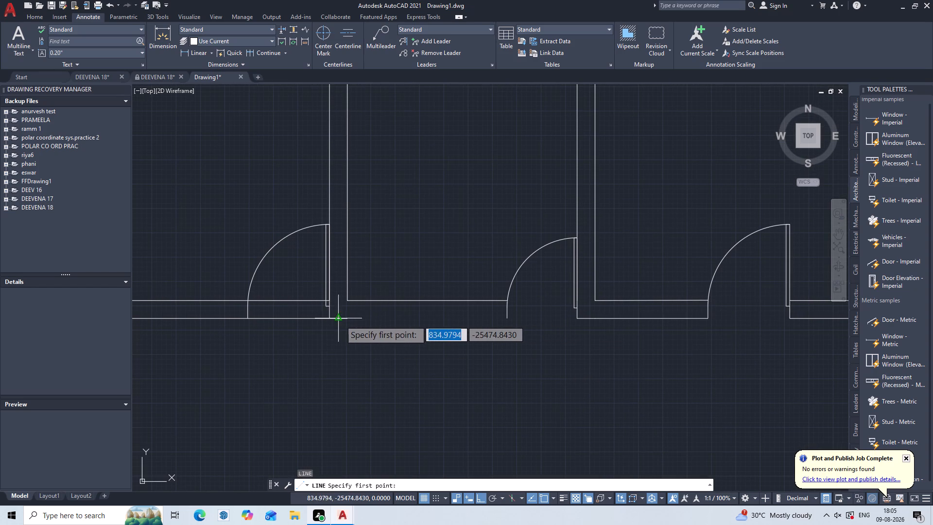
{"action": "scroll", "coordinate": [340, 320], "scroll_direction": "up", "scroll_amount": 2}
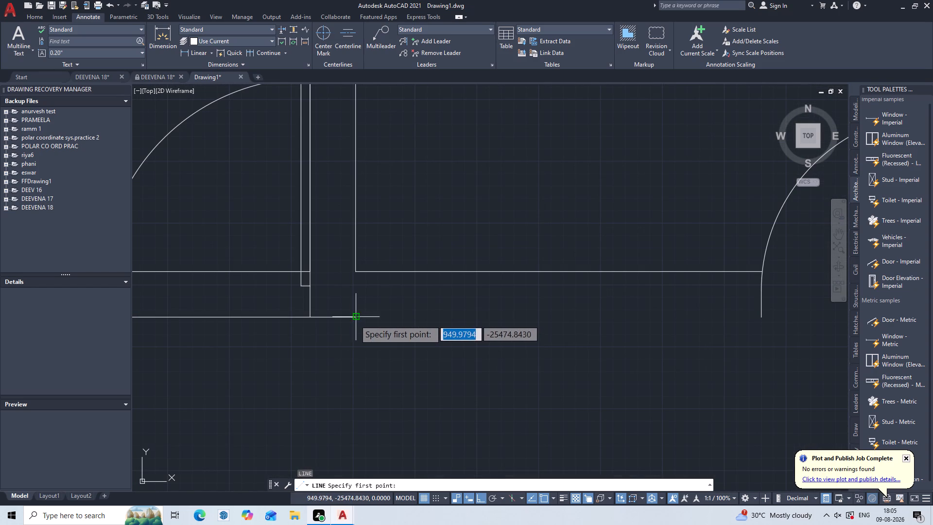
{"action": "left_click", "coordinate": [355, 320]}
{"action": "scroll", "coordinate": [609, 328], "scroll_direction": "down", "scroll_amount": 1}
{"action": "middle_click_drag", "start_coordinate": [608, 326], "coordinate": [454, 318]}
{"action": "scroll", "coordinate": [608, 326], "scroll_direction": "down", "scroll_amount": 1}
{"action": "scroll", "coordinate": [513, 318], "scroll_direction": "up", "scroll_amount": 2}
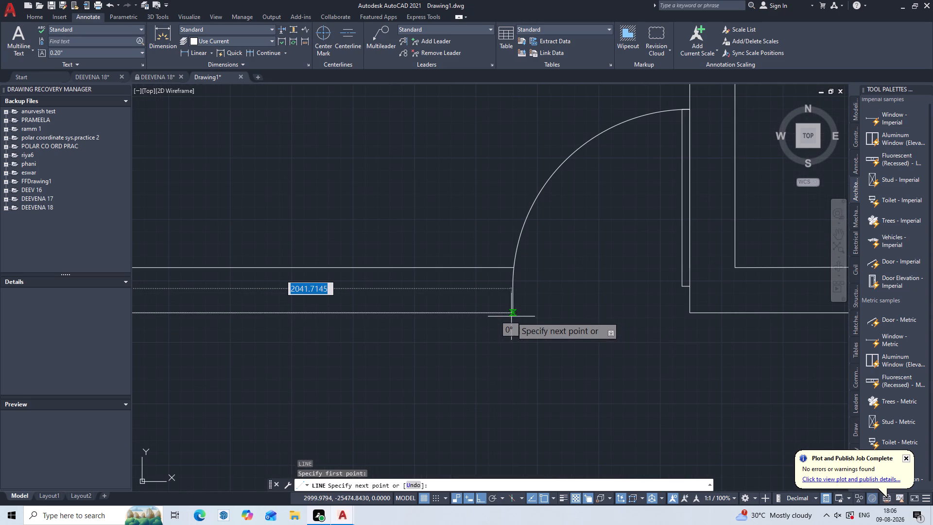
{"action": "left_click", "coordinate": [511, 315]}
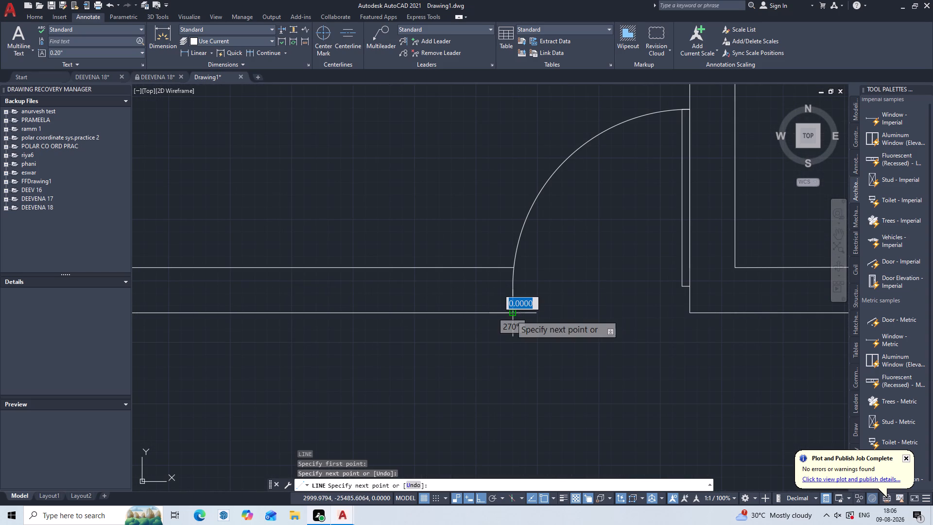
{"action": "key", "text": "Return"}
{"action": "scroll", "coordinate": [541, 297], "scroll_direction": "down", "scroll_amount": 1}
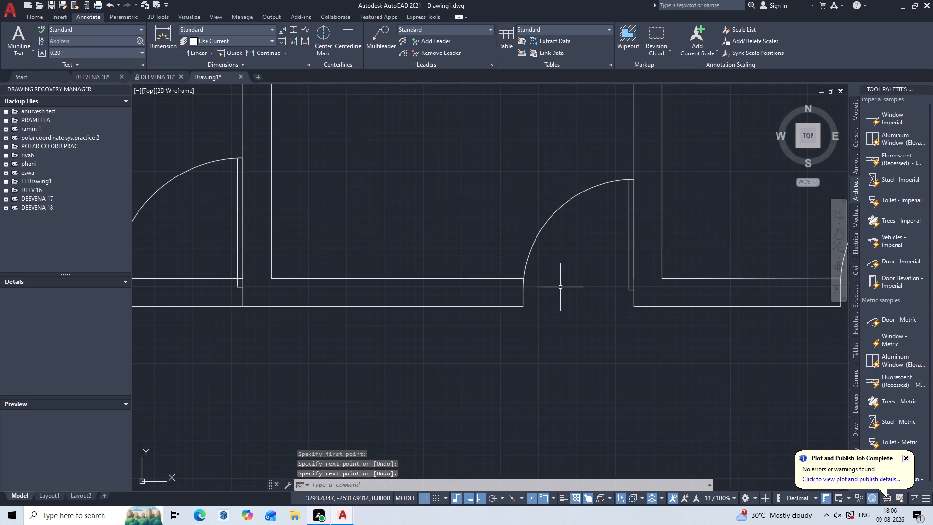
{"action": "scroll", "coordinate": [569, 283], "scroll_direction": "down", "scroll_amount": 1}
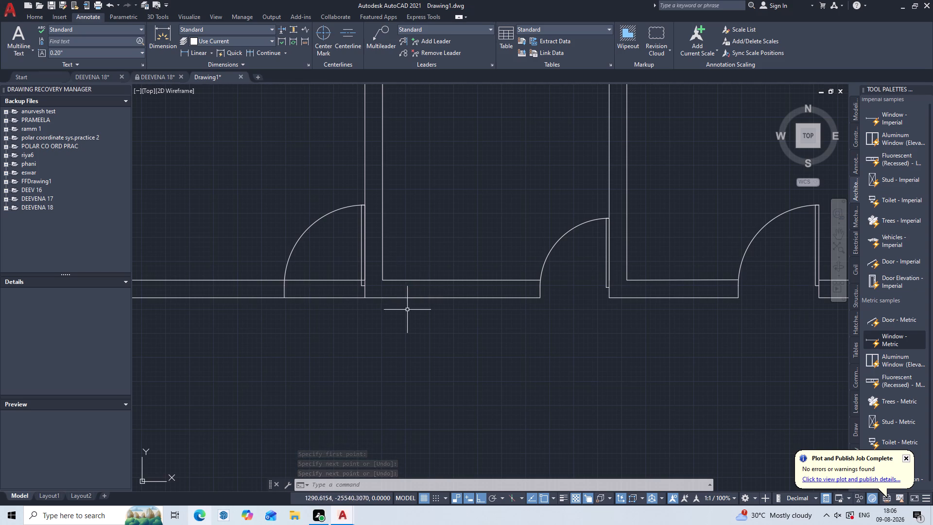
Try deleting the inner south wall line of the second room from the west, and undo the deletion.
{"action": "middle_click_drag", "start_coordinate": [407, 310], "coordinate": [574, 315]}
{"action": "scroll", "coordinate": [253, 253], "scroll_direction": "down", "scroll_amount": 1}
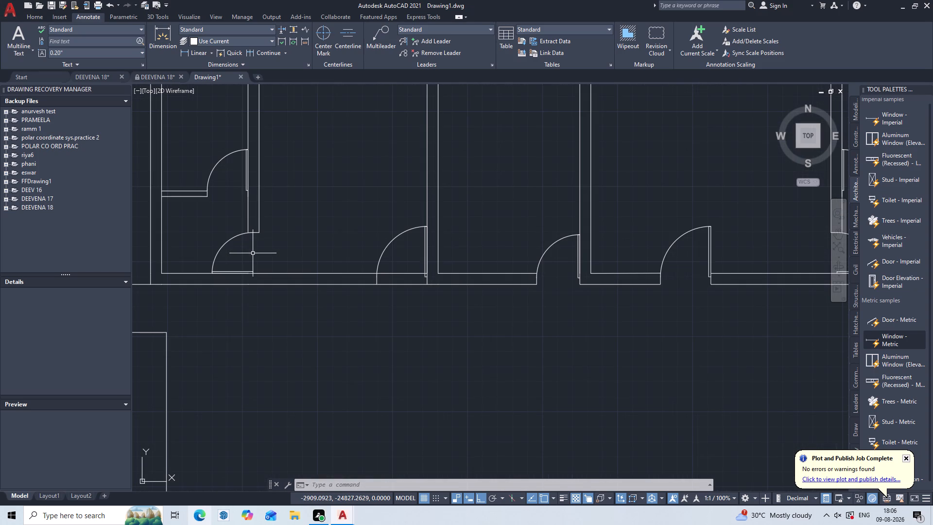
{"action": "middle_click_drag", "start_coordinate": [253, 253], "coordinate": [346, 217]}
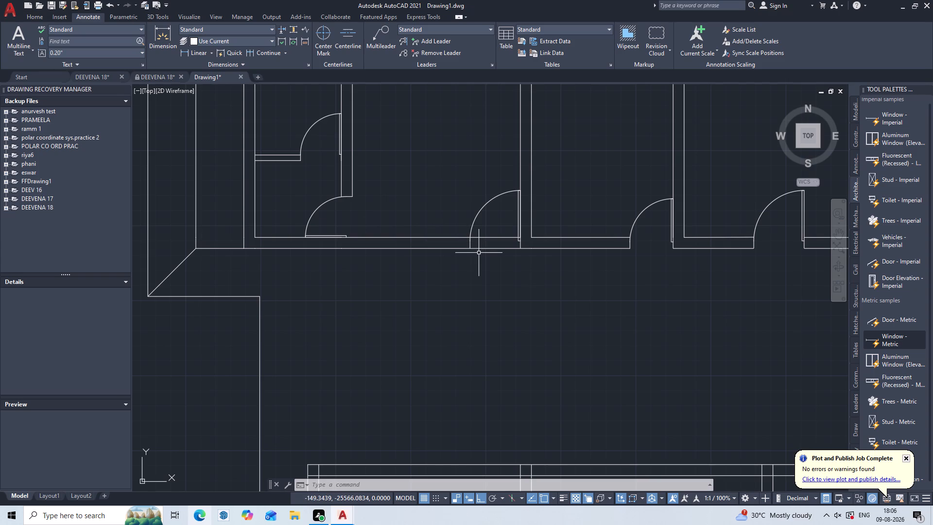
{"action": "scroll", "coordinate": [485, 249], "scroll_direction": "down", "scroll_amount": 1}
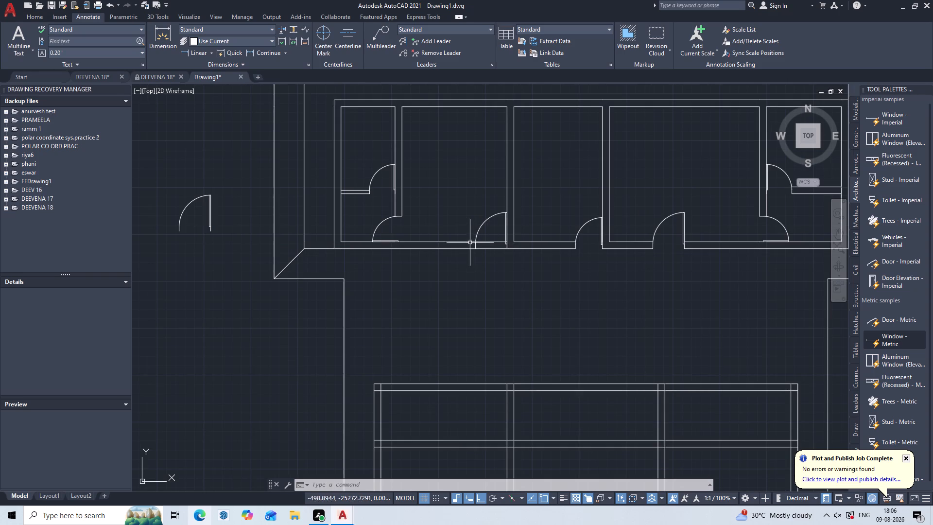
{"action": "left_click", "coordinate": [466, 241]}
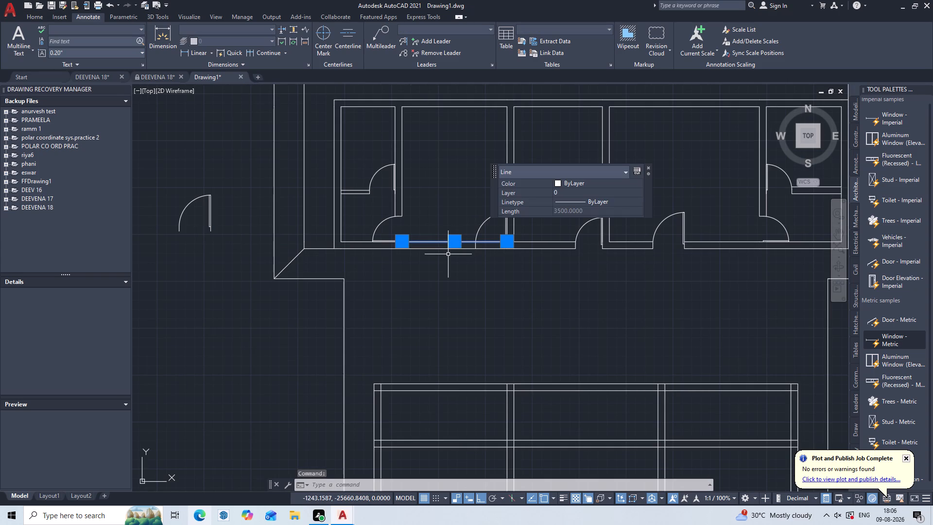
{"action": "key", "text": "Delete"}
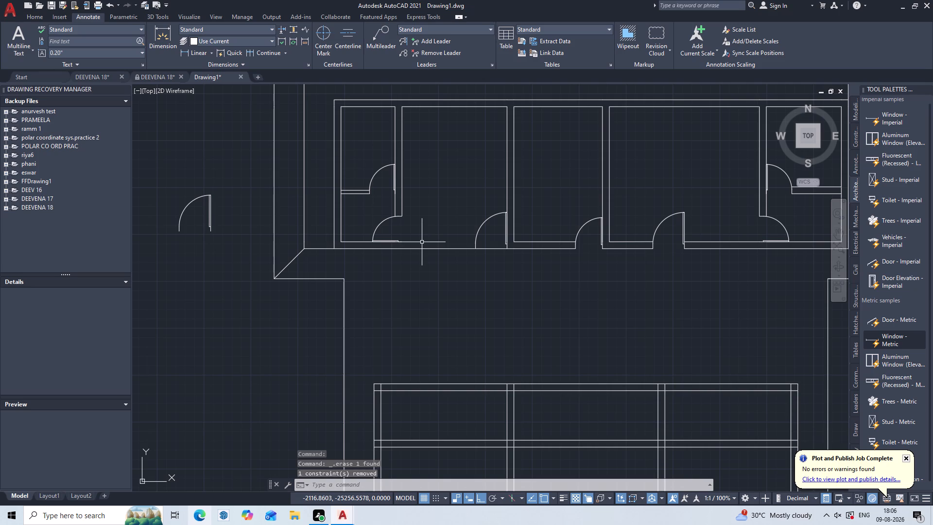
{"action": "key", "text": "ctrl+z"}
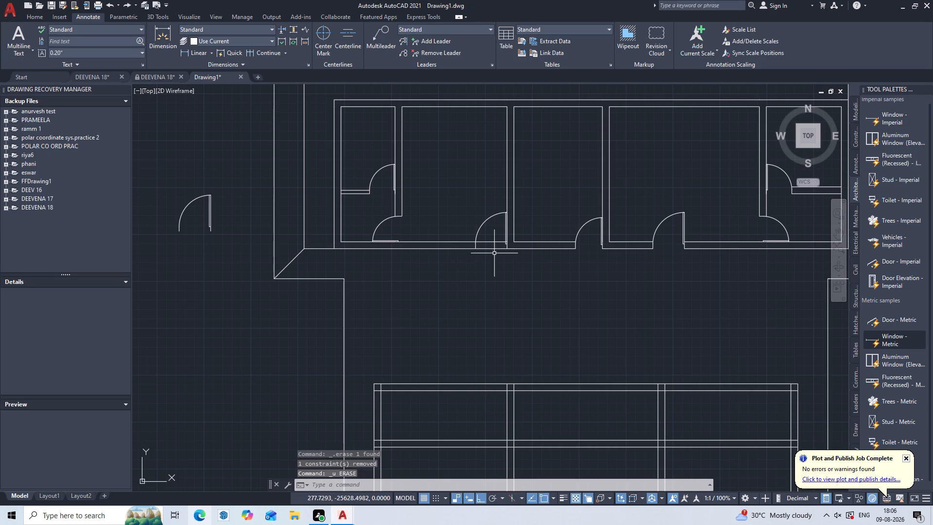
Replace the inner south wall line of the second room from the west with a 2450 line ending at its door's arc.
{"action": "scroll", "coordinate": [494, 253], "scroll_direction": "up", "scroll_amount": 1}
{"action": "left_click", "coordinate": [492, 234]}
{"action": "key", "text": "Delete"}
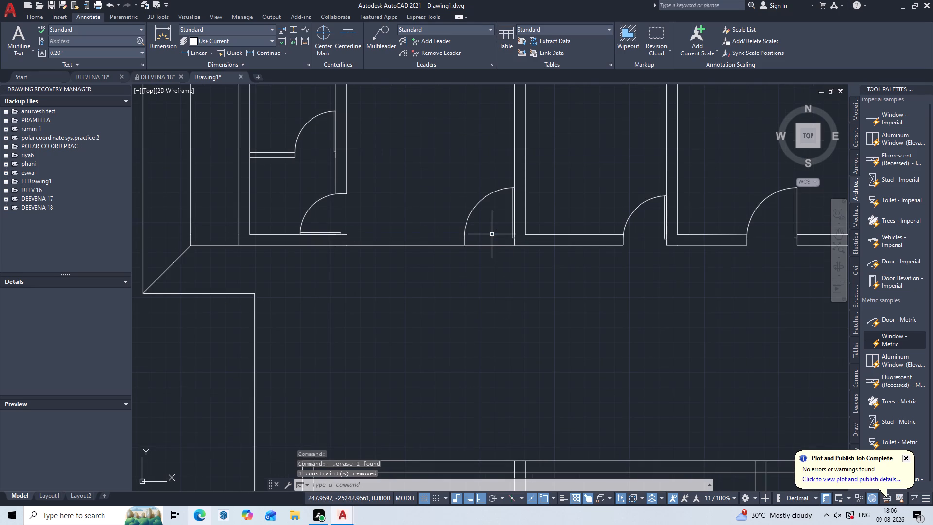
{"action": "key", "text": "l"}
{"action": "key", "text": "Return"}
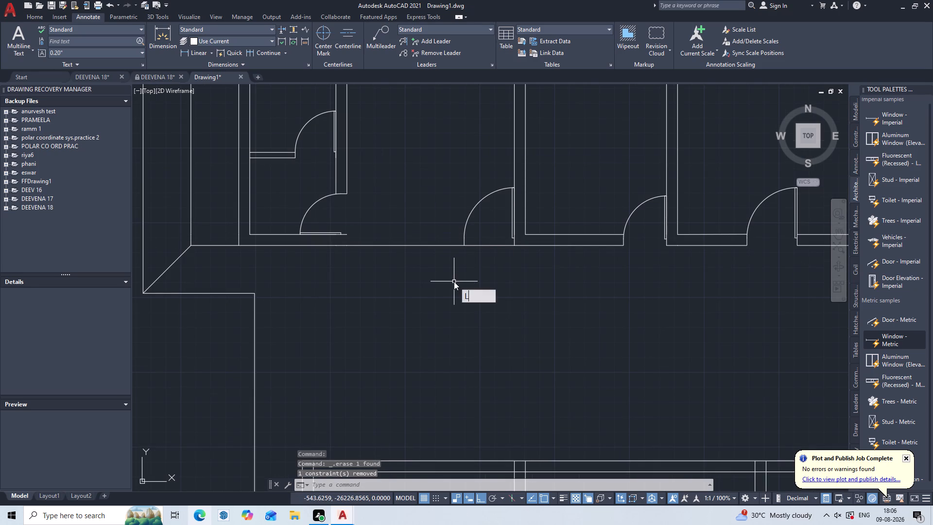
{"action": "left_click", "coordinate": [347, 231]}
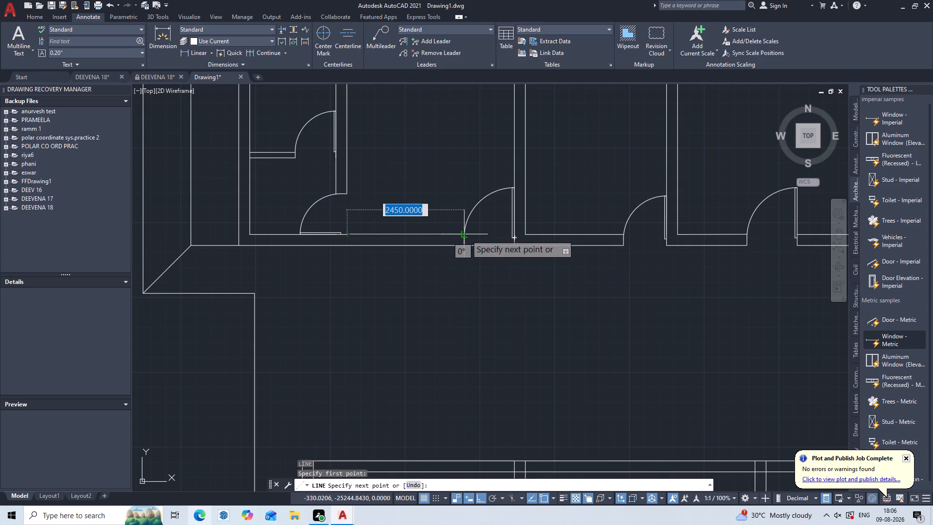
{"action": "left_click", "coordinate": [466, 235]}
{"action": "key", "text": "Escape"}
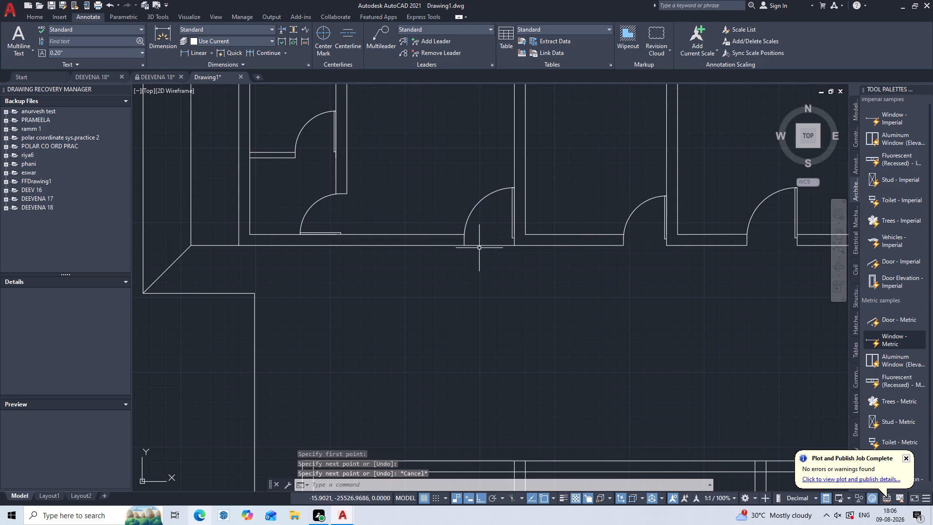
Replace that room's outer south wall line with one running from the existing west segment's end to the door's west jamb.
{"action": "left_click", "coordinate": [482, 245]}
{"action": "key", "text": "Delete"}
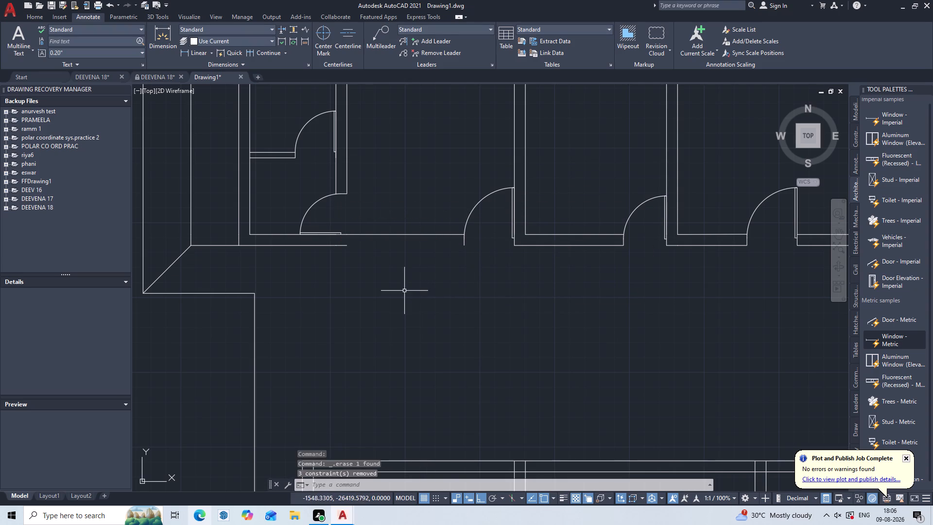
{"action": "key", "text": "l"}
{"action": "key", "text": "Return"}
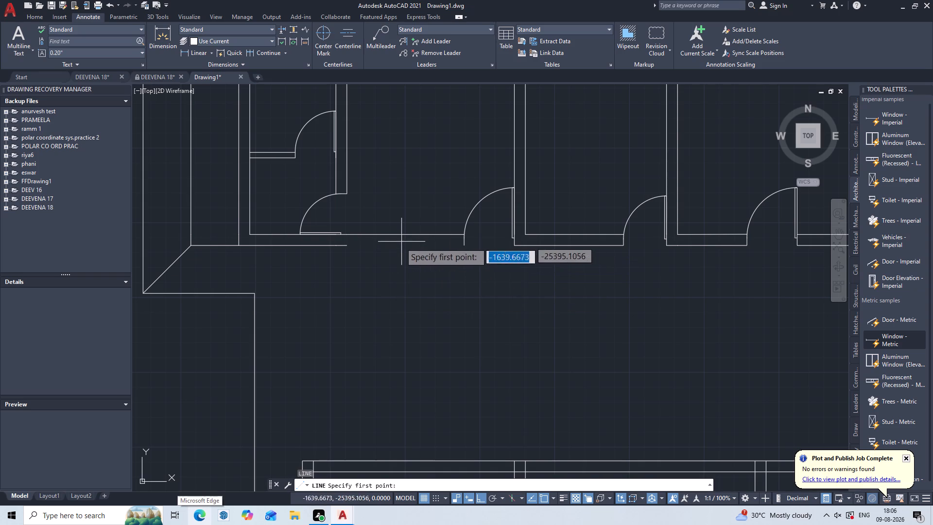
{"action": "left_click", "coordinate": [347, 247]}
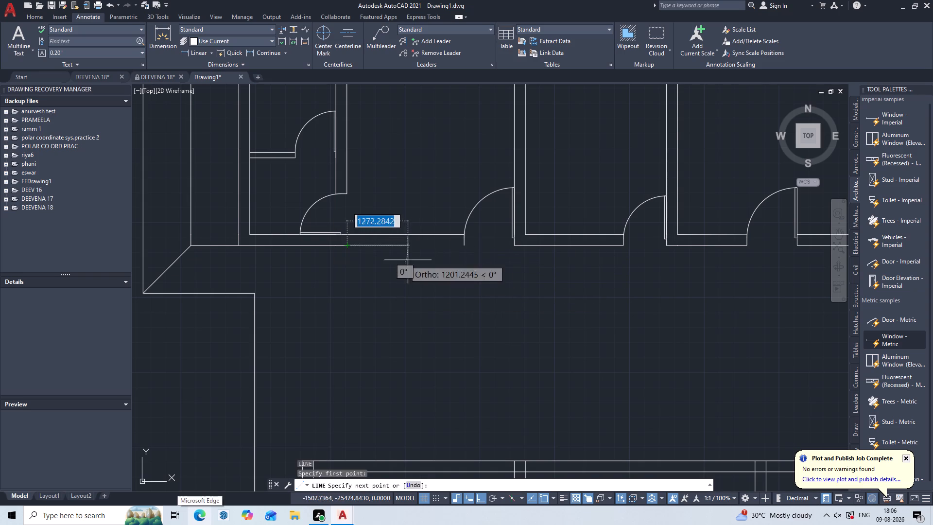
{"action": "left_click", "coordinate": [464, 247]}
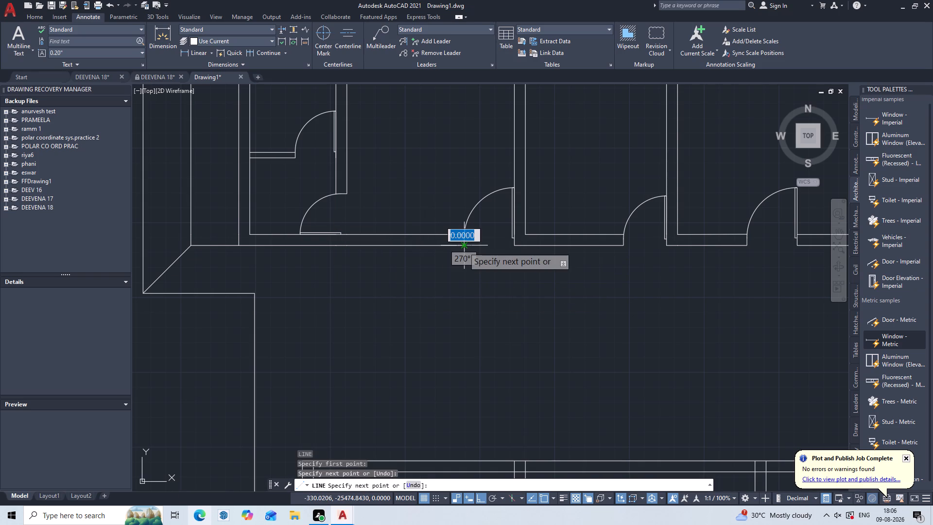
{"action": "key", "text": "Escape"}
Delete the easternmost room's cross-wall lines together with the swing arc and leaf of the door beside them.
{"action": "scroll", "coordinate": [382, 263], "scroll_direction": "down", "scroll_amount": 2}
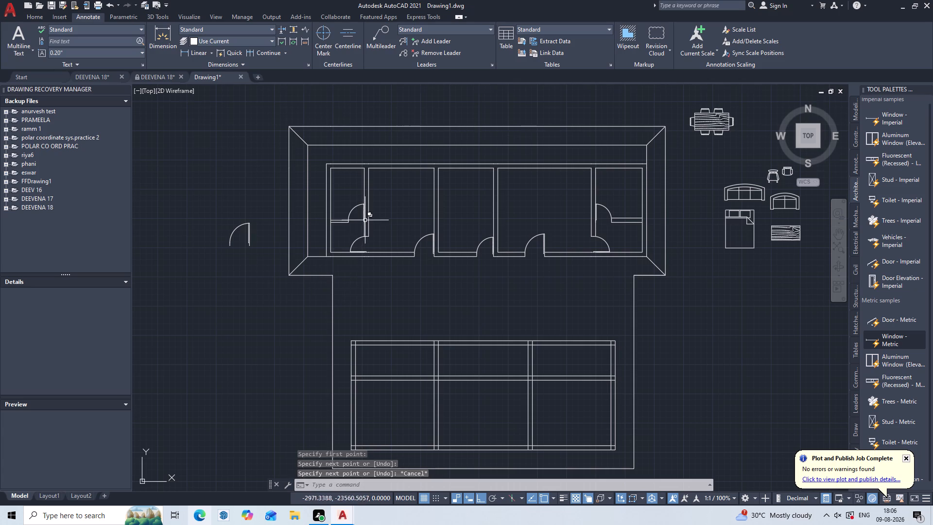
{"action": "scroll", "coordinate": [364, 220], "scroll_direction": "up", "scroll_amount": 5}
{"action": "scroll", "coordinate": [364, 220], "scroll_direction": "down", "scroll_amount": 2}
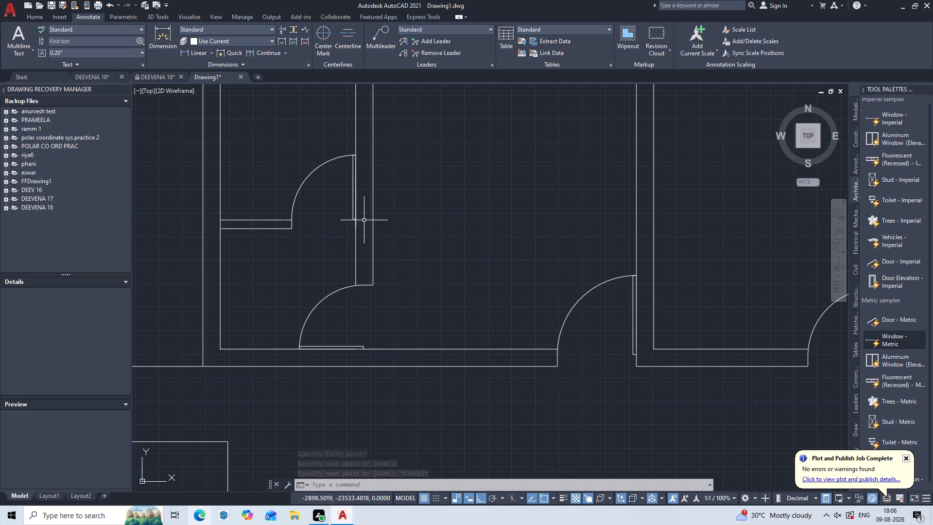
{"action": "scroll", "coordinate": [427, 321], "scroll_direction": "down", "scroll_amount": 2}
{"action": "middle_click_drag", "start_coordinate": [427, 321], "coordinate": [279, 280]}
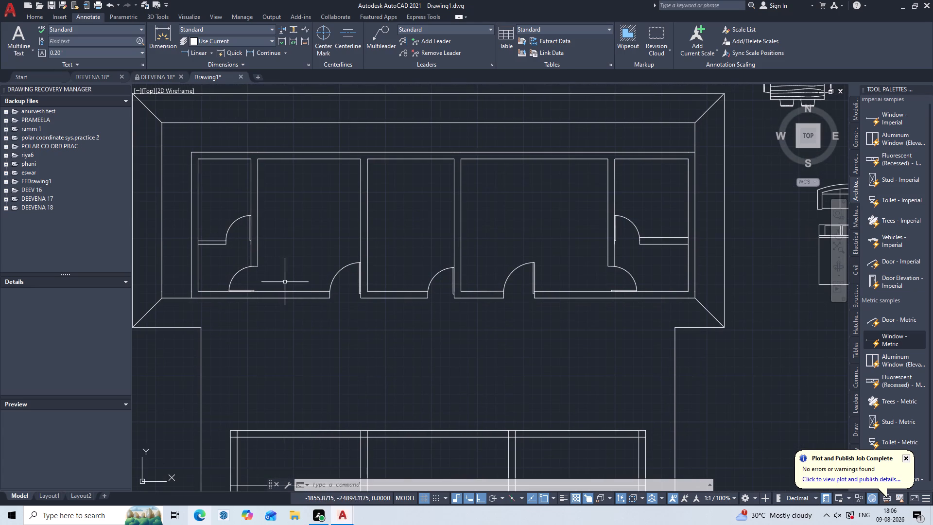
{"action": "middle_click_drag", "start_coordinate": [470, 287], "coordinate": [344, 289]}
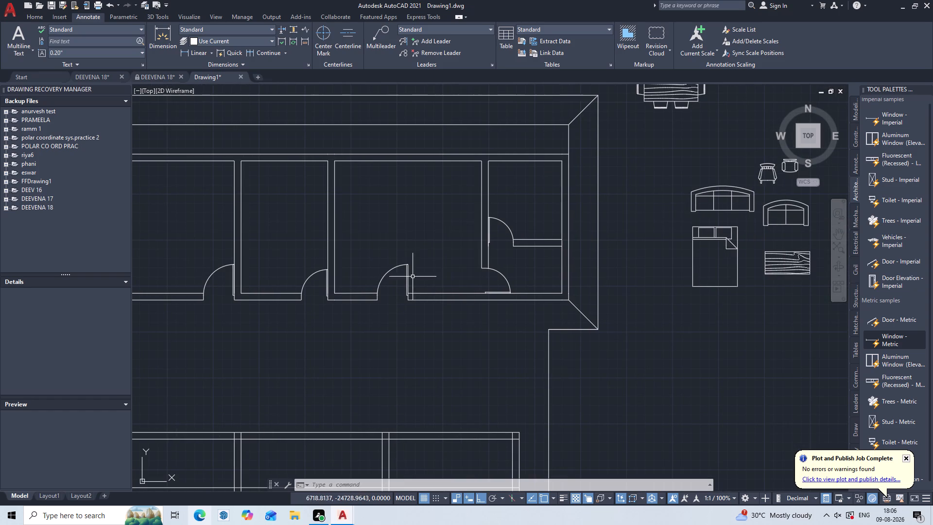
{"action": "scroll", "coordinate": [533, 238], "scroll_direction": "up", "scroll_amount": 1}
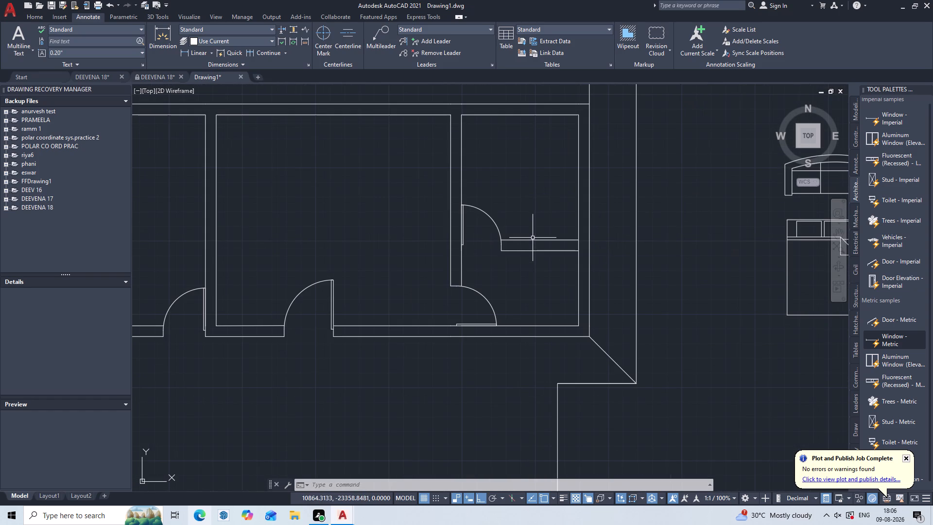
{"action": "left_click", "coordinate": [533, 238]}
{"action": "left_click", "coordinate": [496, 255]}
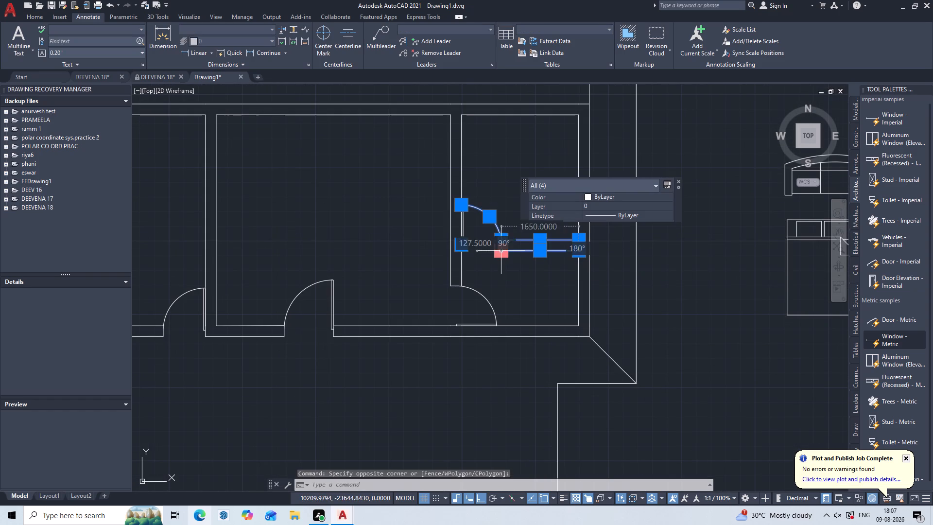
{"action": "key", "text": "Delete"}
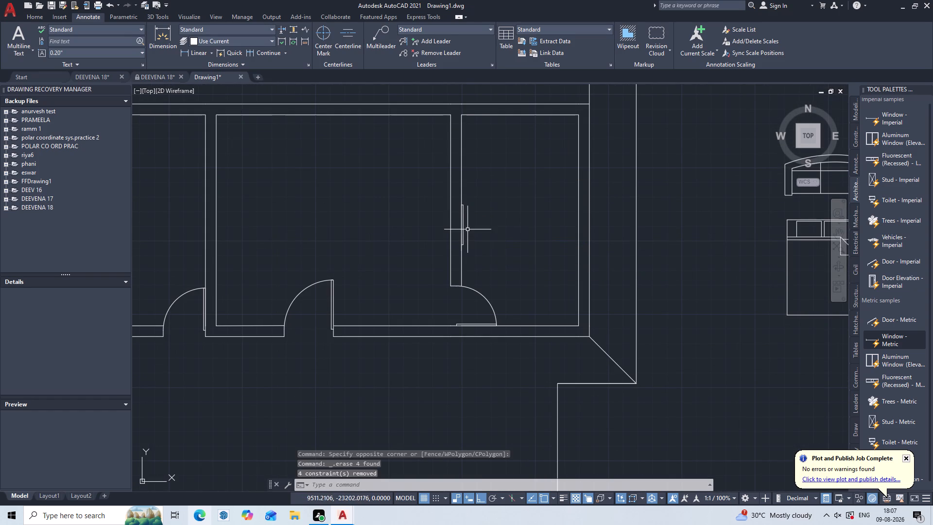
{"action": "scroll", "coordinate": [467, 229], "scroll_direction": "up", "scroll_amount": 4}
{"action": "left_click", "coordinate": [449, 195]}
{"action": "left_click", "coordinate": [421, 252]}
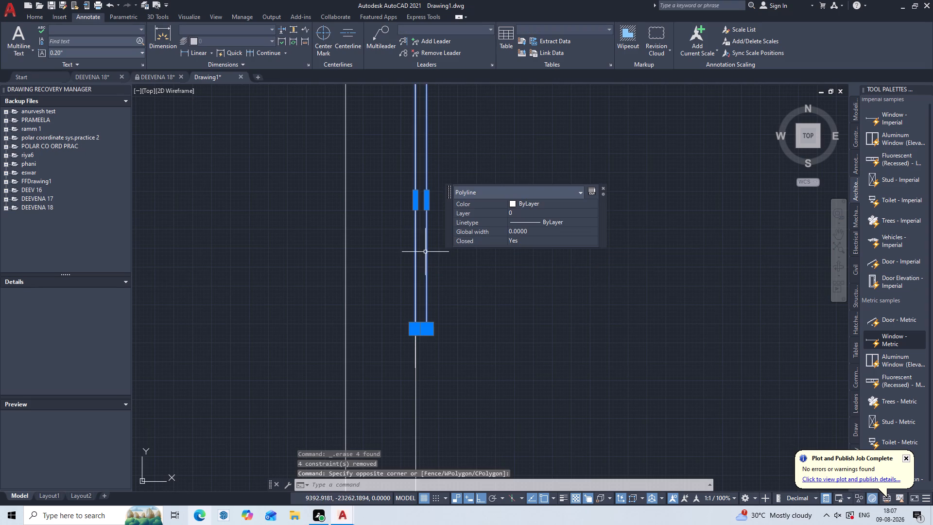
{"action": "key", "text": "Delete"}
Offset the easternmost room's inner north wall line 2785 southward into the room.
{"action": "scroll", "coordinate": [428, 254], "scroll_direction": "down", "scroll_amount": 6}
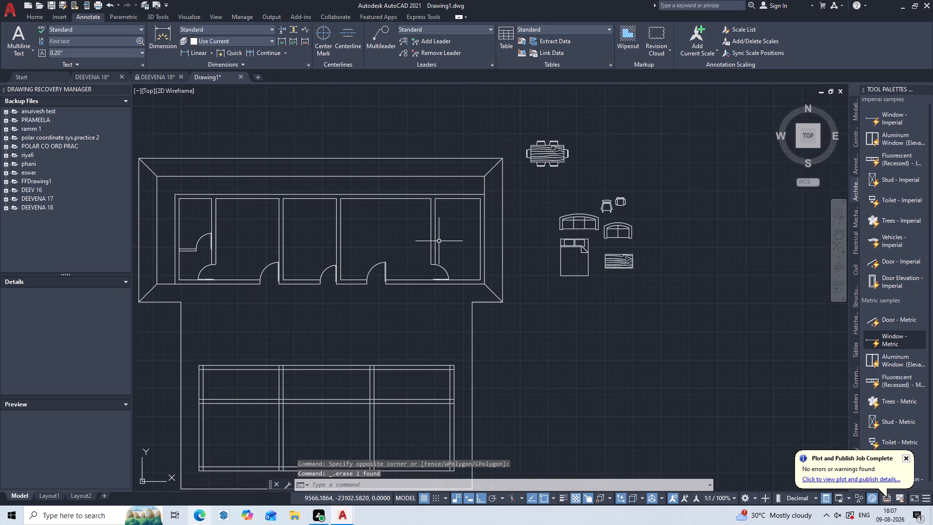
{"action": "middle_click_drag", "start_coordinate": [439, 241], "coordinate": [444, 270]}
{"action": "scroll", "coordinate": [445, 253], "scroll_direction": "up", "scroll_amount": 2}
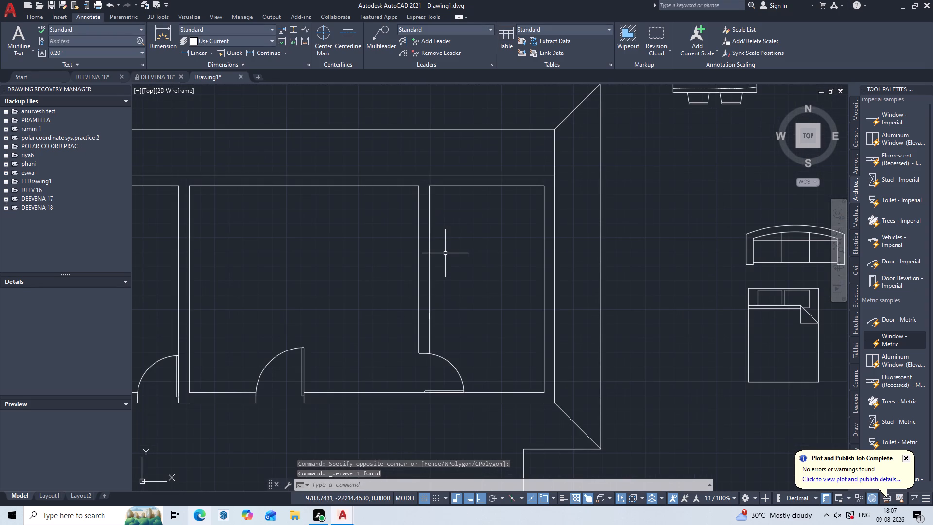
{"action": "key", "text": "o"}
{"action": "key", "text": "Return"}
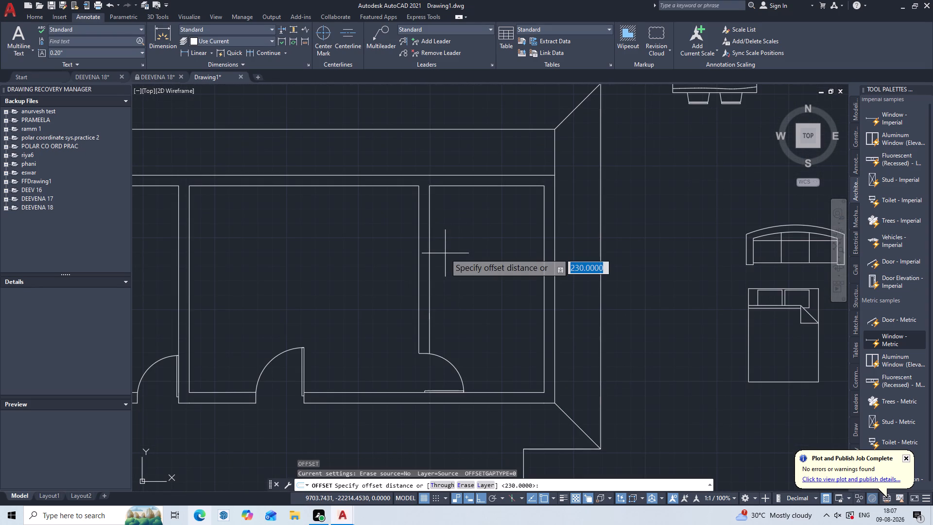
{"action": "type", "text": "2785"}
{"action": "key", "text": "Return"}
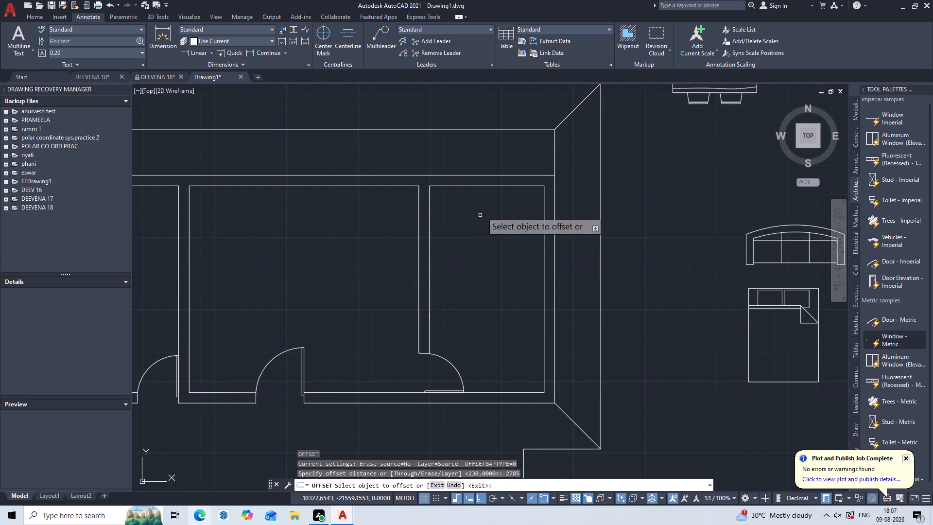
{"action": "left_click", "coordinate": [490, 185]}
{"action": "left_click", "coordinate": [477, 212]}
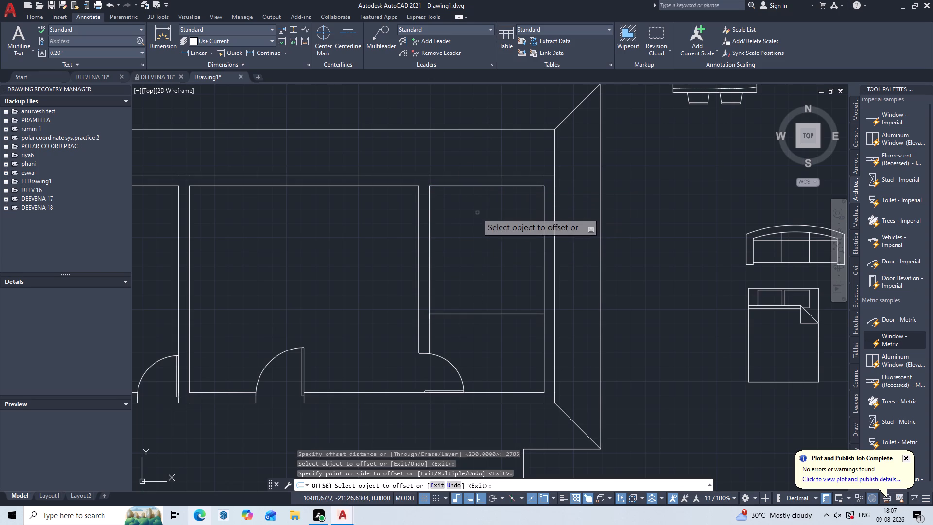
{"action": "key", "text": "Escape"}
Offset the easternmost room's new cross-wall line 115 southward to form the wall's second face.
{"action": "key", "text": "o"}
{"action": "key", "text": "Return"}
{"action": "type", "text": "115"}
{"action": "key", "text": "Return"}
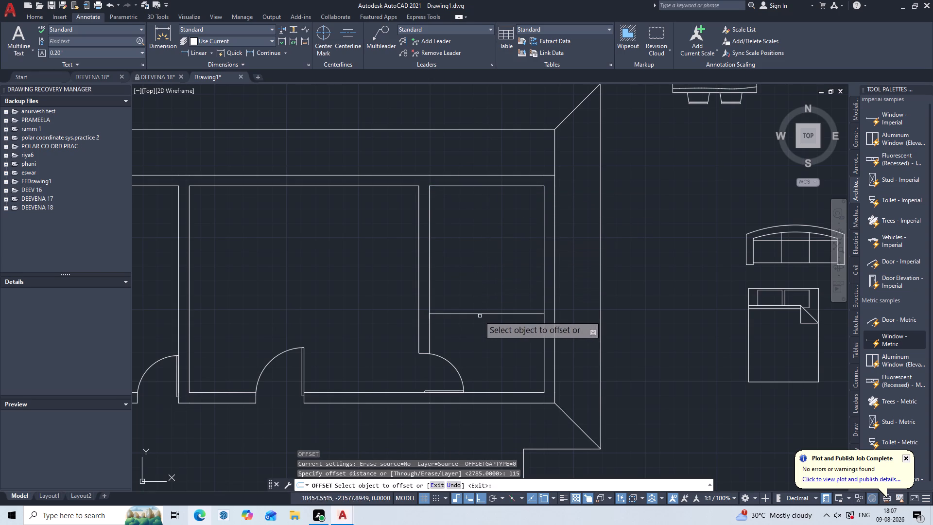
{"action": "left_click", "coordinate": [478, 313]}
{"action": "left_click", "coordinate": [468, 325]}
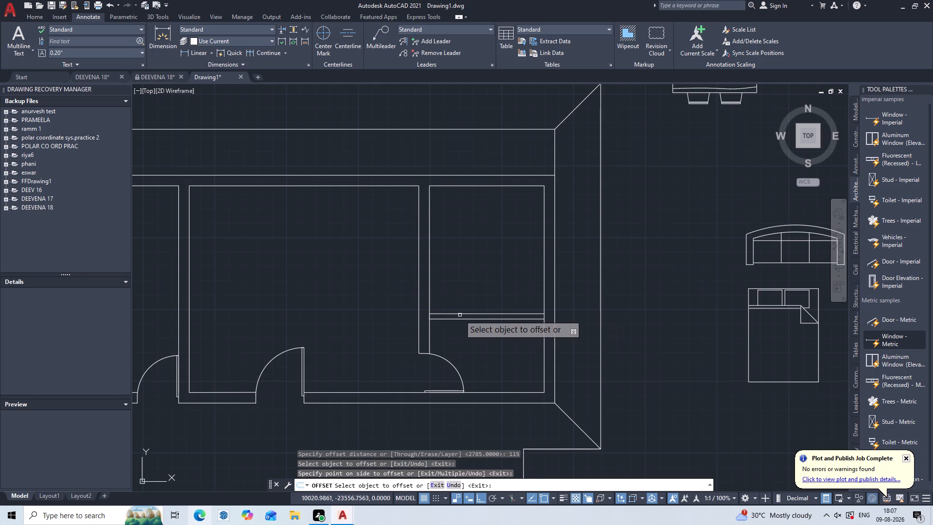
{"action": "key", "text": "Escape"}
{"action": "key", "text": "Escape"}
{"action": "key", "text": "Escape"}
{"action": "key", "text": "Escape"}
{"action": "key", "text": "Escape"}
{"action": "key", "text": "Escape"}
{"action": "key", "text": "Escape"}
{"action": "key", "text": "Escape"}
{"action": "key", "text": "Escape"}
{"action": "key", "text": "Escape"}
{"action": "key", "text": "Escape"}
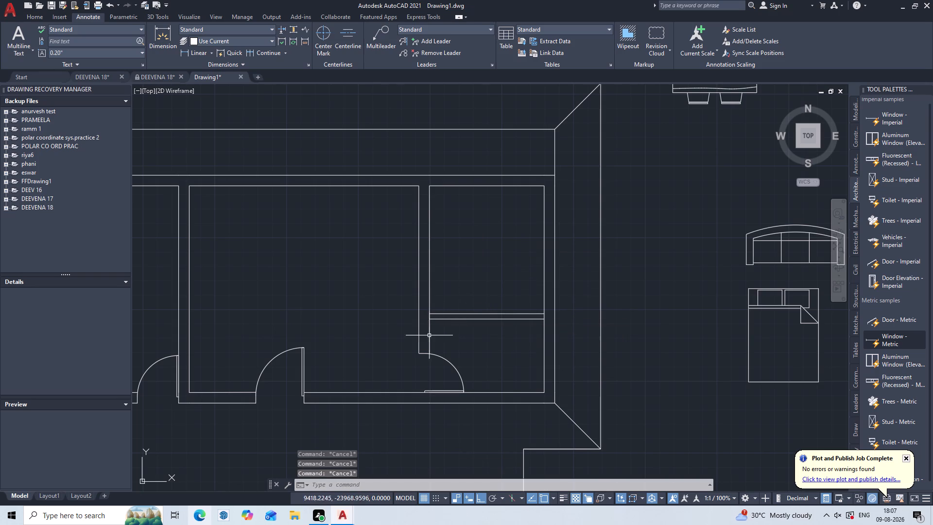
Flip the hinge side of the spare door block standing west of the floor plan.
{"action": "scroll", "coordinate": [367, 328], "scroll_direction": "down", "scroll_amount": 3}
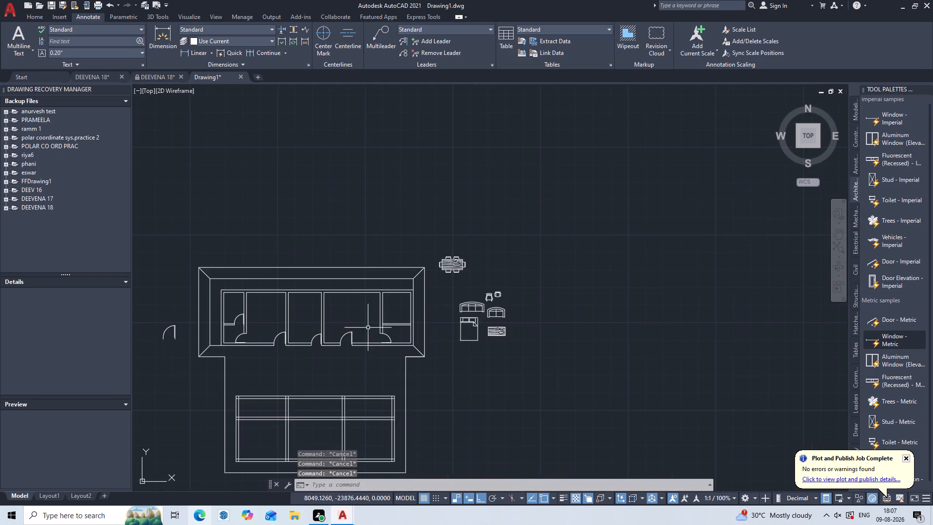
{"action": "middle_click_drag", "start_coordinate": [368, 328], "coordinate": [544, 264]}
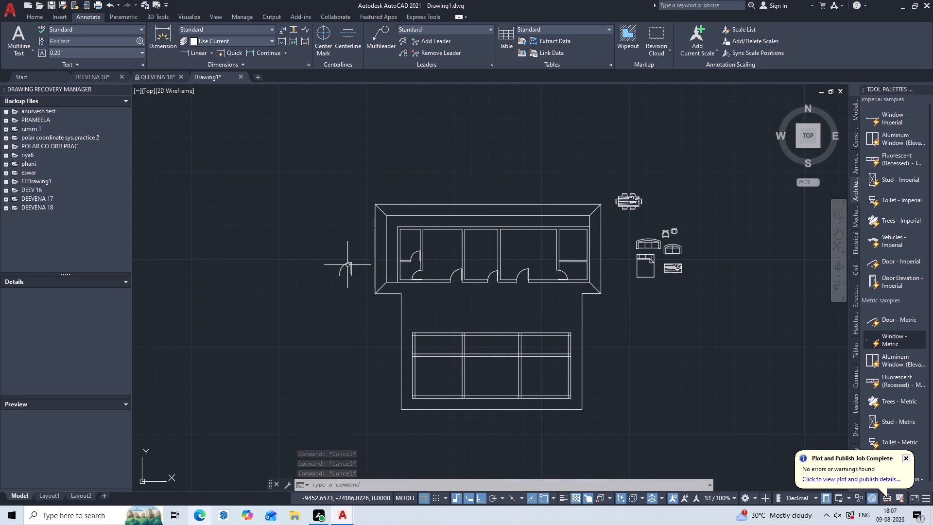
{"action": "scroll", "coordinate": [347, 263], "scroll_direction": "up", "scroll_amount": 3}
{"action": "left_click", "coordinate": [354, 270]}
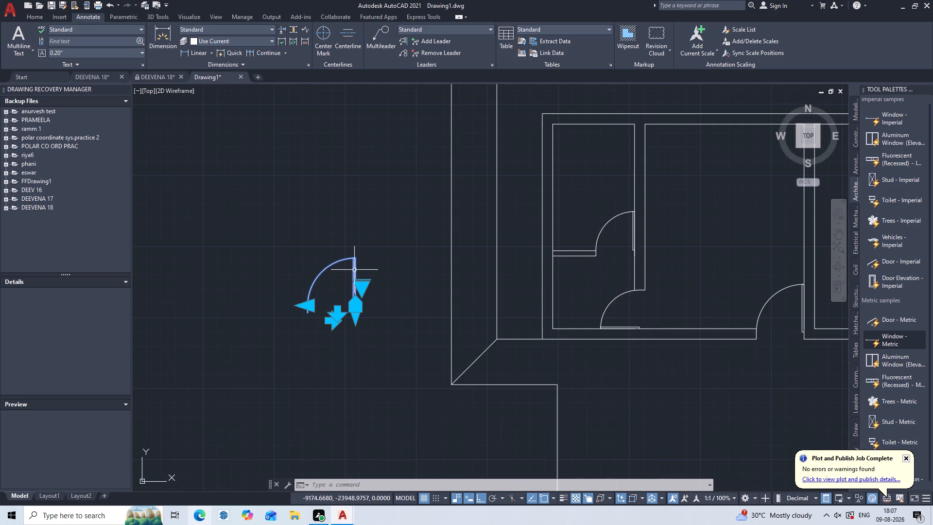
{"action": "left_click", "coordinate": [328, 324]}
{"action": "key", "text": "Escape"}
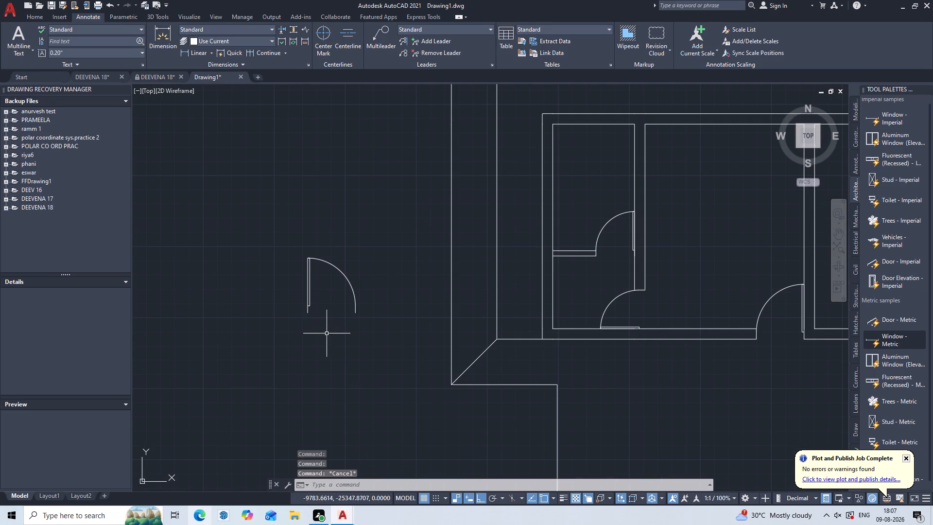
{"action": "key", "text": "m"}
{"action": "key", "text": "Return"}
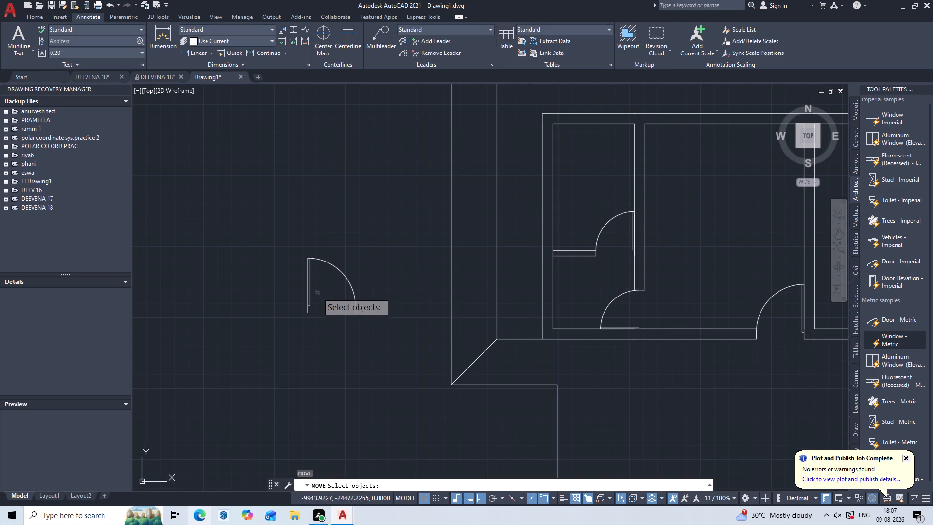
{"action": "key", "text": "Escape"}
Copy the spare door by its lower hinge-side corner into the easternmost room, north of the cross wall.
{"action": "key", "text": "c"}
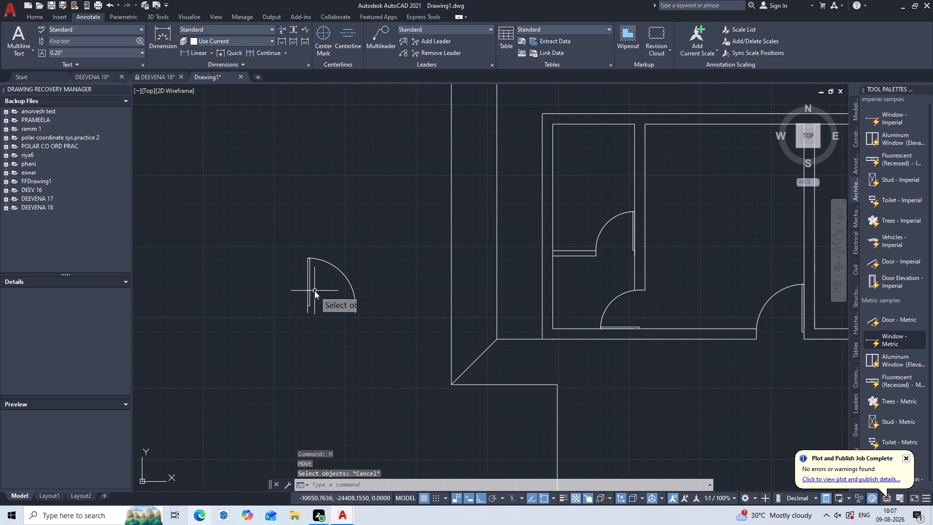
{"action": "key", "text": "o"}
{"action": "key", "text": "p"}
{"action": "key", "text": "Return"}
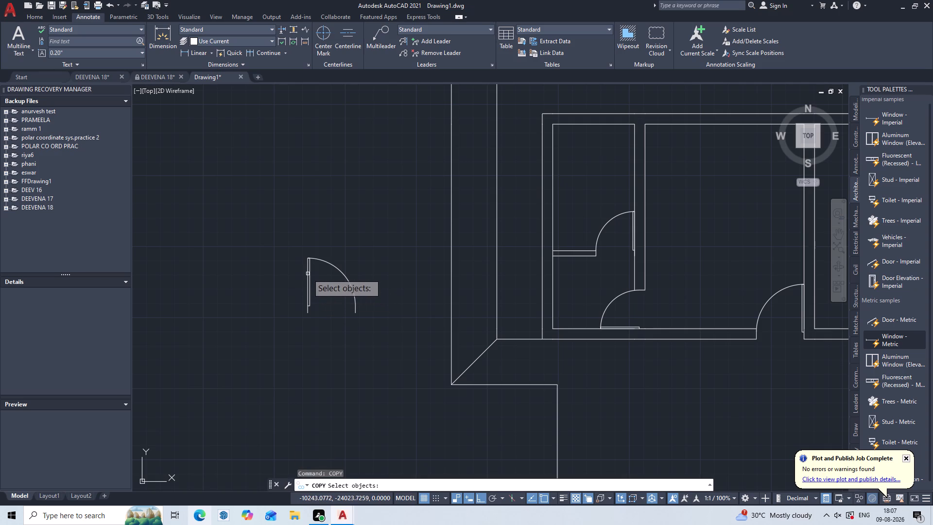
{"action": "left_click", "coordinate": [308, 274]}
{"action": "key", "text": "Return"}
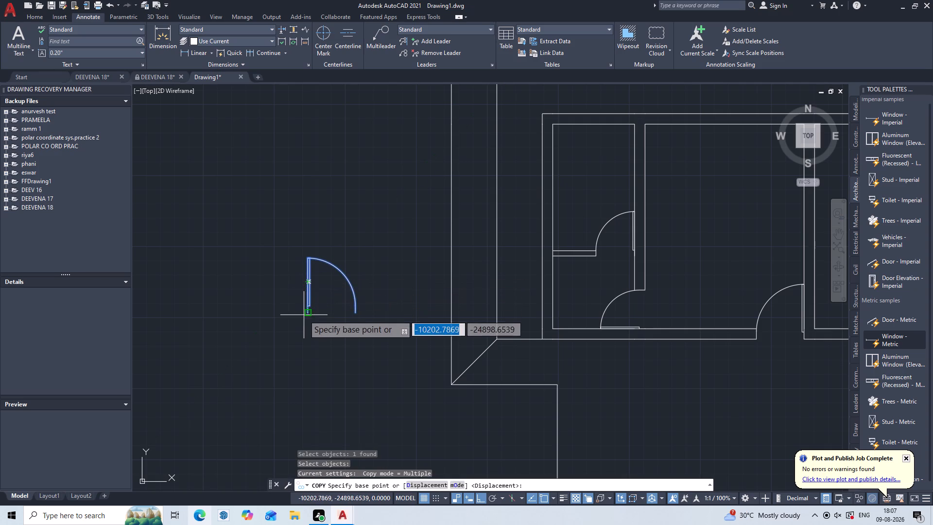
{"action": "left_click", "coordinate": [308, 312]}
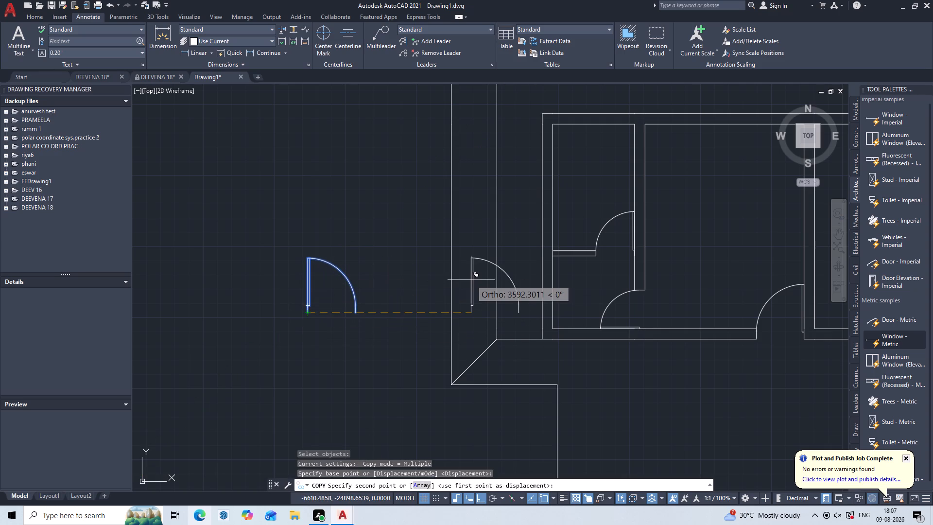
{"action": "key", "text": "F8"}
{"action": "scroll", "coordinate": [472, 280], "scroll_direction": "down", "scroll_amount": 2}
{"action": "middle_click_drag", "start_coordinate": [473, 280], "coordinate": [238, 262]}
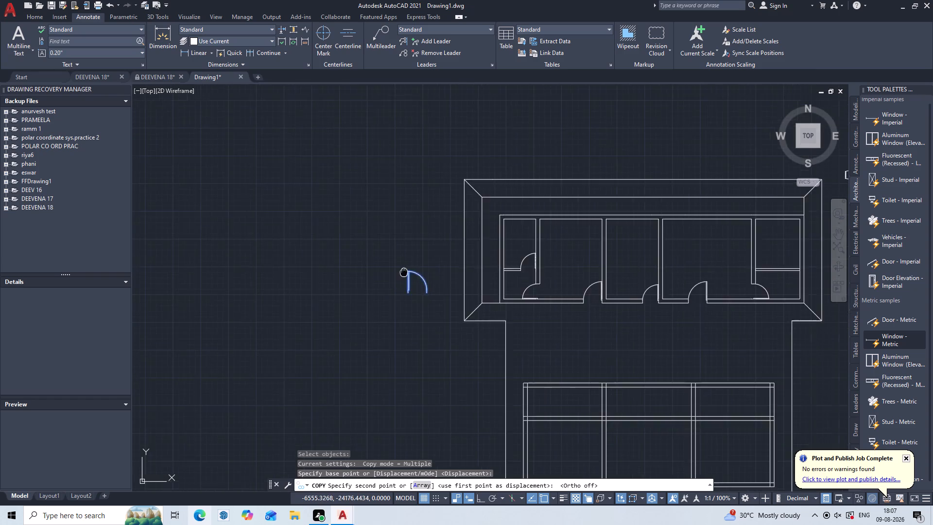
{"action": "middle_click_drag", "start_coordinate": [238, 262], "coordinate": [109, 259]}
{"action": "scroll", "coordinate": [386, 275], "scroll_direction": "up", "scroll_amount": 2}
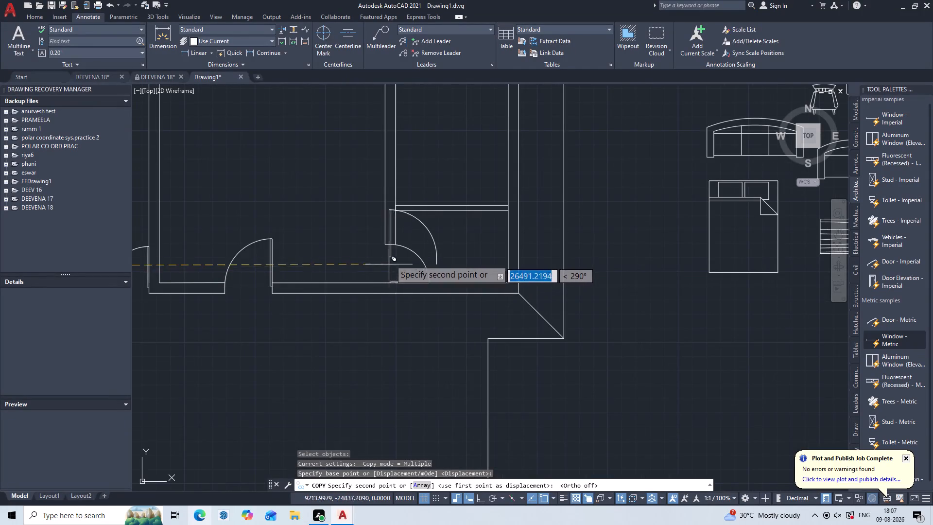
{"action": "scroll", "coordinate": [392, 239], "scroll_direction": "up", "scroll_amount": 1}
{"action": "middle_click_drag", "start_coordinate": [392, 237], "coordinate": [372, 349]}
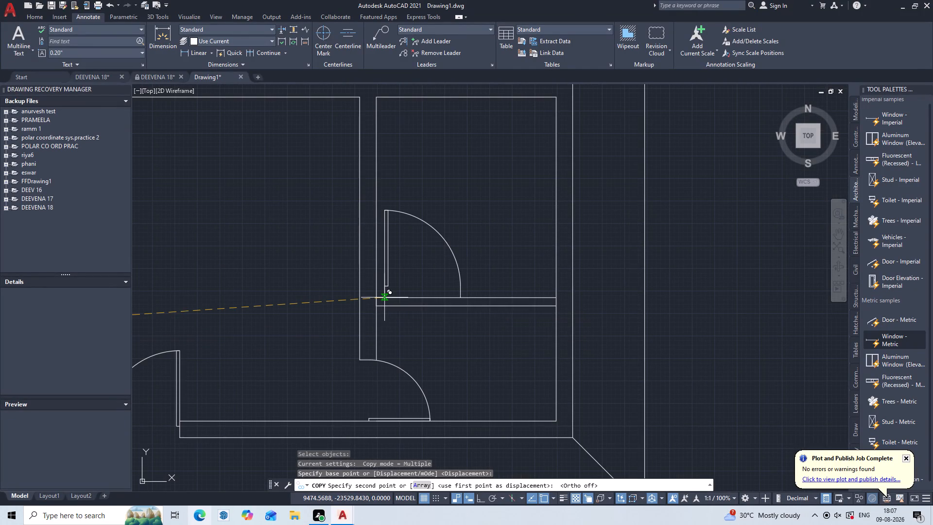
{"action": "left_click", "coordinate": [408, 234]}
{"action": "key", "text": "Escape"}
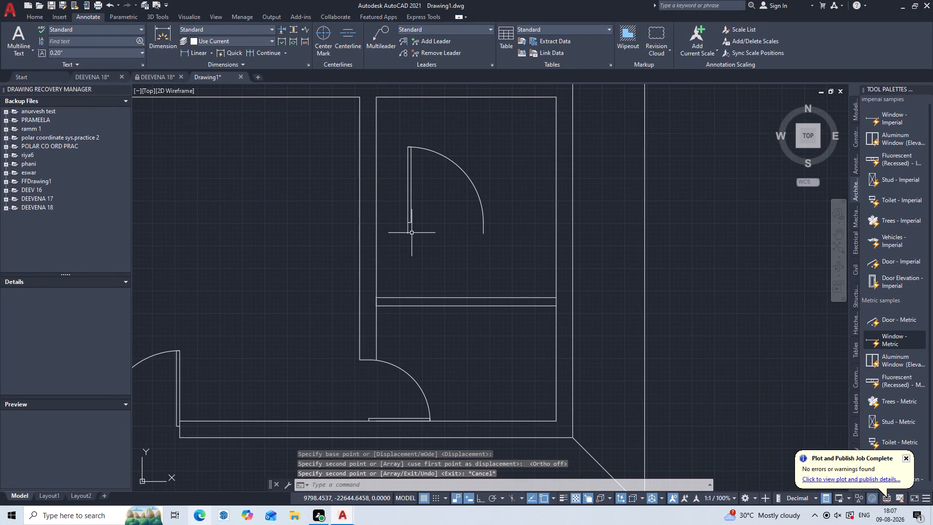
Scale the copied door by reference from its hinge-side corner, taking its opening width as reference and 850 as the new length.
{"action": "left_click_drag", "start_coordinate": [474, 160], "coordinate": [471, 165]}
{"action": "left_click", "coordinate": [445, 208]}
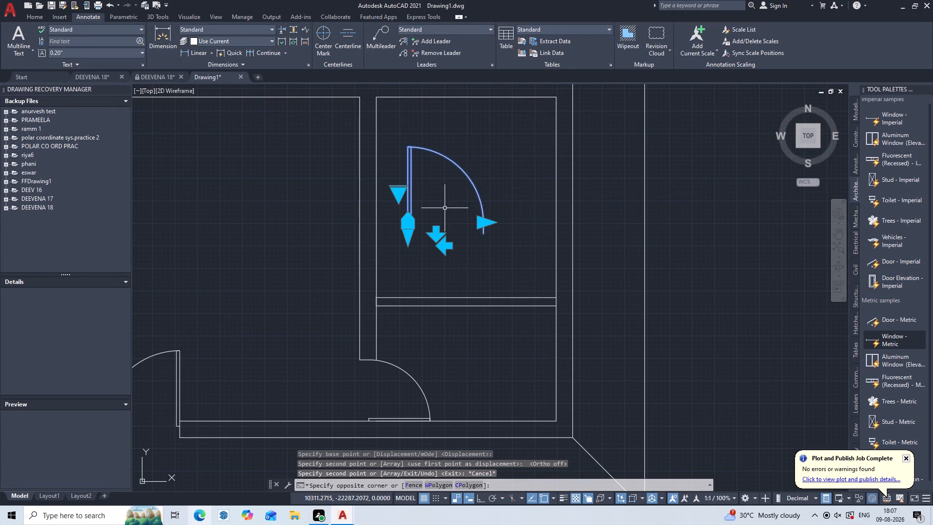
{"action": "key", "text": "s"}
{"action": "key", "text": "c"}
{"action": "key", "text": "Return"}
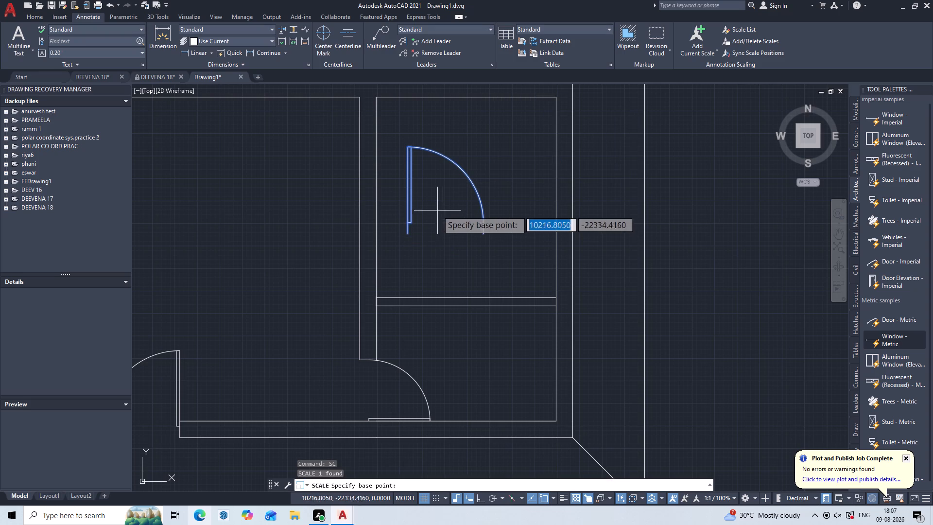
{"action": "left_click", "coordinate": [406, 235]}
{"action": "key", "text": "r"}
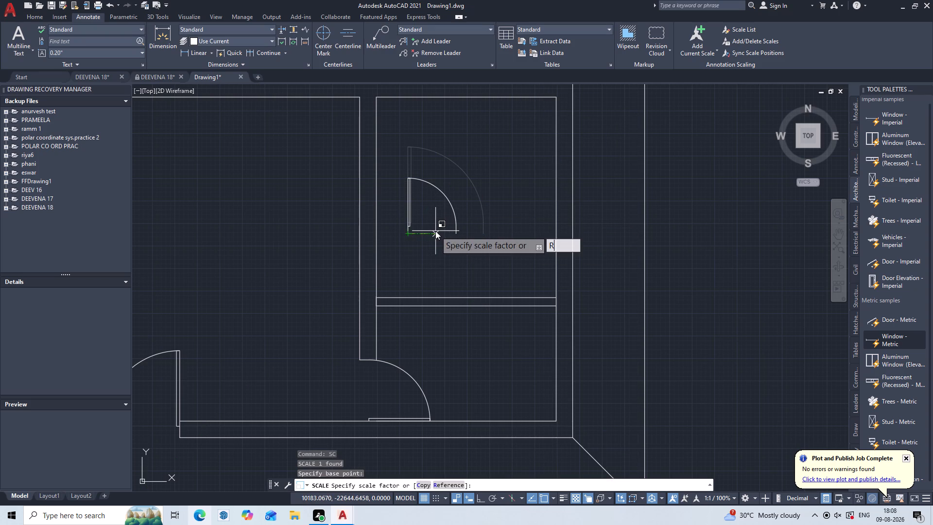
{"action": "key", "text": "Return"}
{"action": "left_click", "coordinate": [409, 232]}
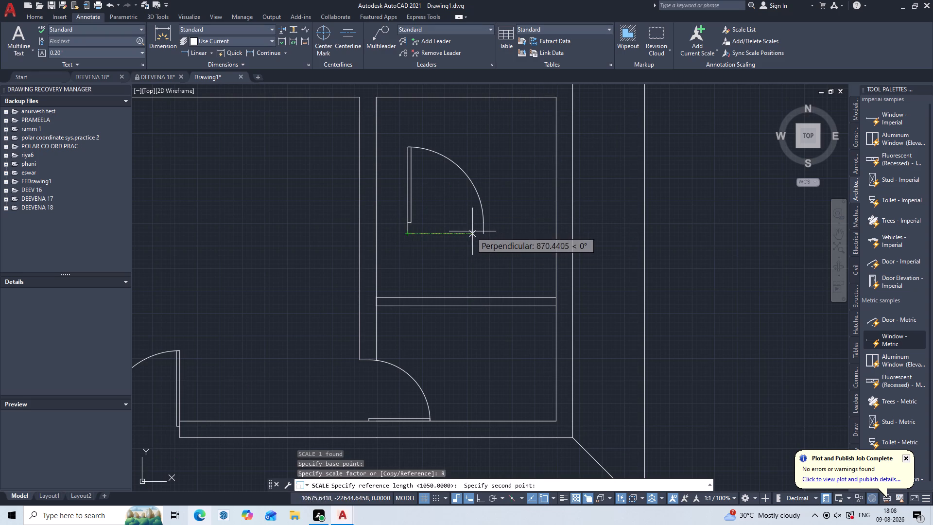
{"action": "left_click", "coordinate": [486, 230]}
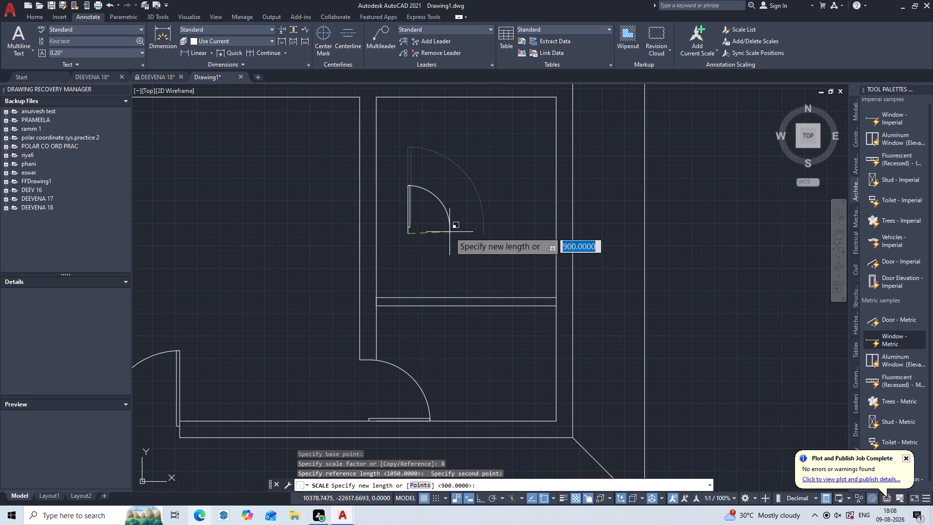
{"action": "key", "text": "8"}
{"action": "key", "text": "5"}
{"action": "key", "text": "0"}
{"action": "key", "text": "Return"}
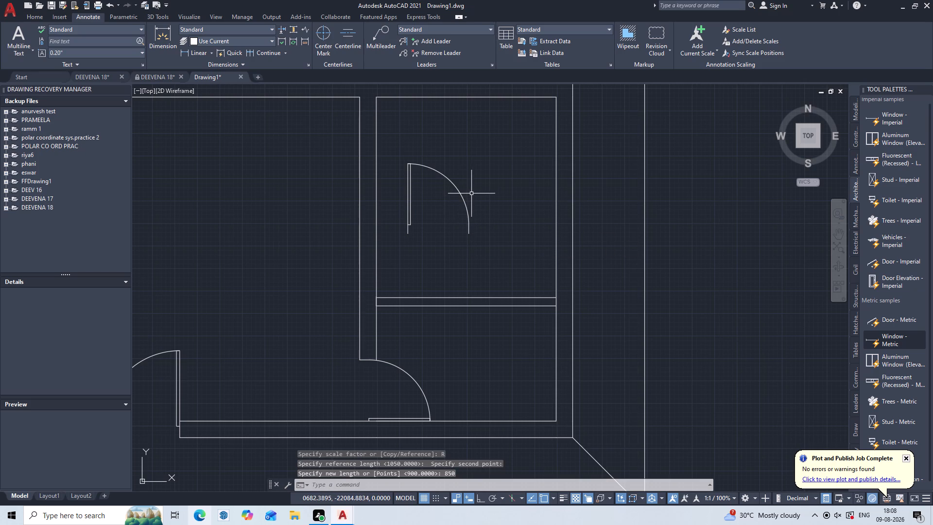
Move the scaled door by its lower hinge-side corner to the west end of the cross wall's south line.
{"action": "left_click", "coordinate": [483, 173]}
{"action": "left_click", "coordinate": [404, 259]}
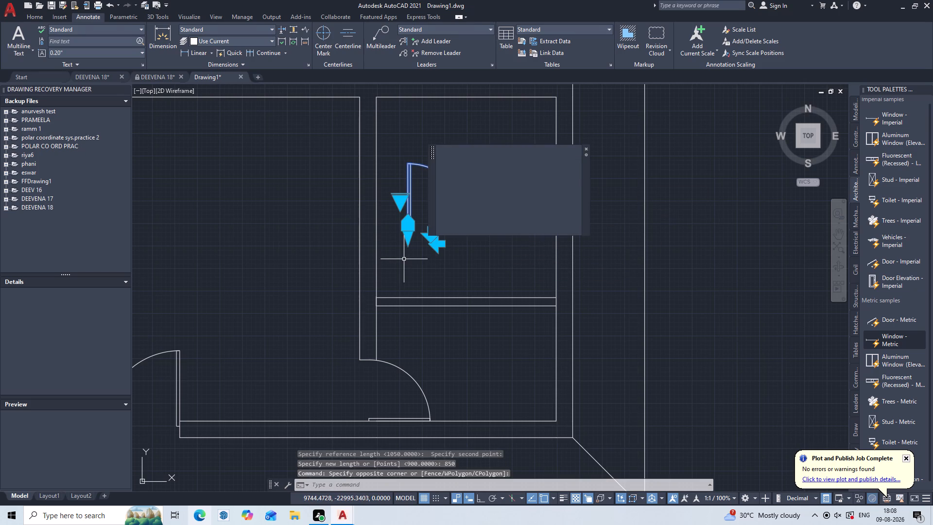
{"action": "key", "text": "m"}
{"action": "key", "text": "Return"}
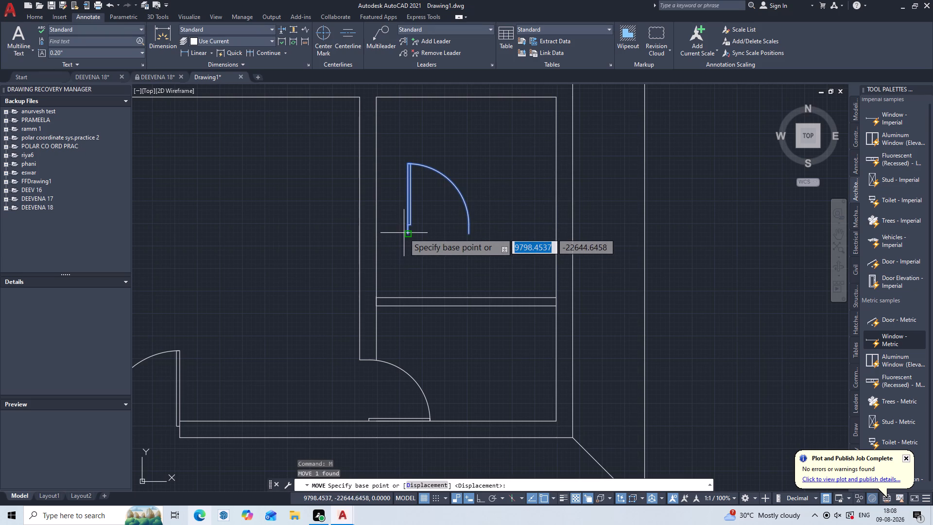
{"action": "left_click", "coordinate": [406, 234]}
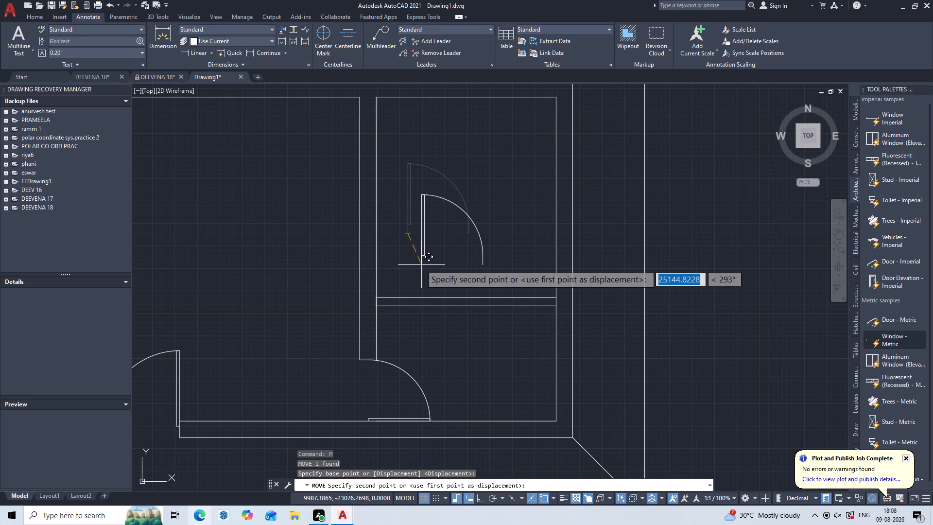
{"action": "left_click", "coordinate": [375, 307]}
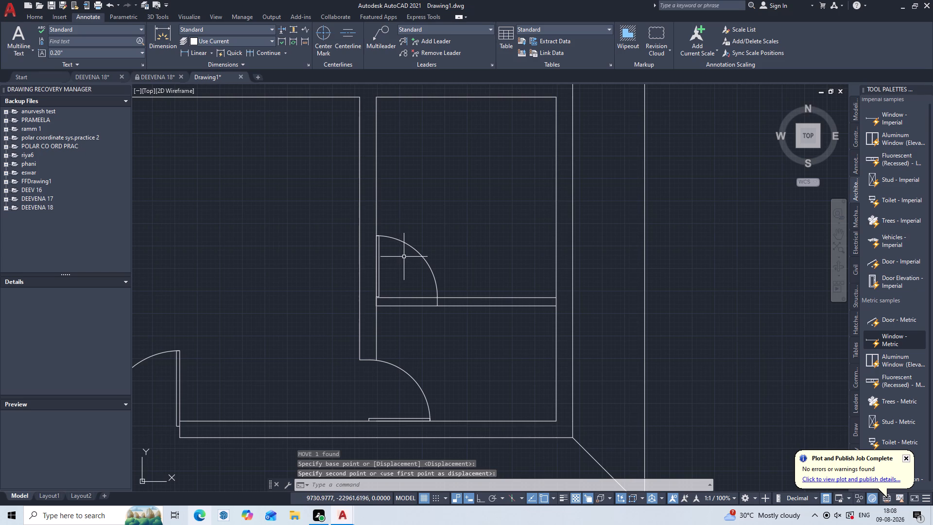
{"action": "key", "text": "Escape"}
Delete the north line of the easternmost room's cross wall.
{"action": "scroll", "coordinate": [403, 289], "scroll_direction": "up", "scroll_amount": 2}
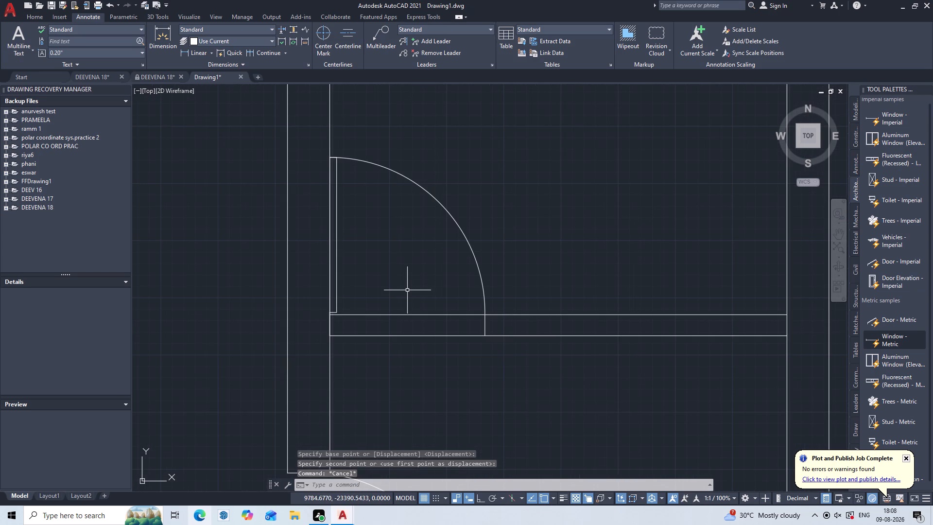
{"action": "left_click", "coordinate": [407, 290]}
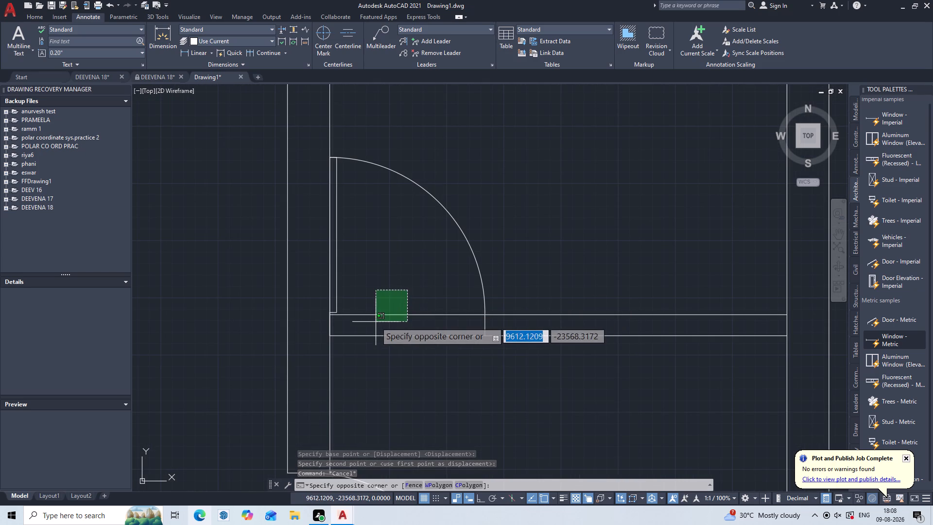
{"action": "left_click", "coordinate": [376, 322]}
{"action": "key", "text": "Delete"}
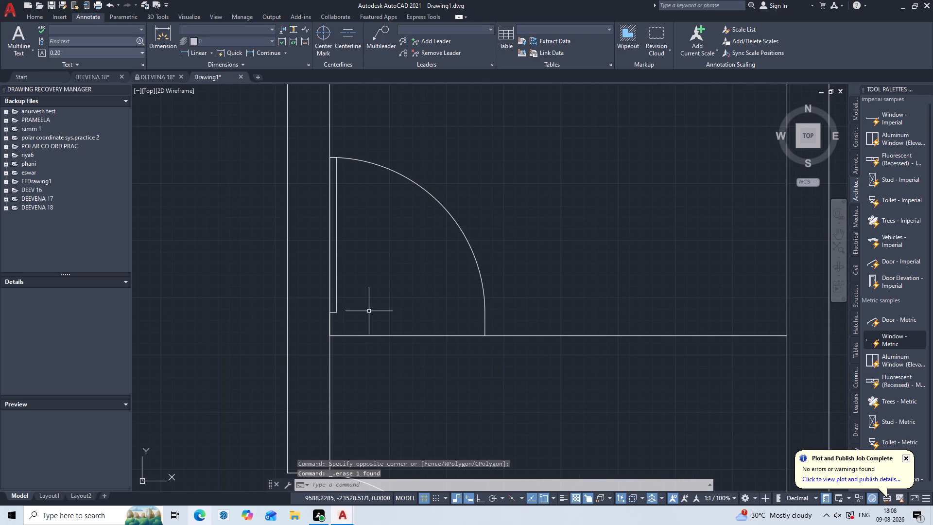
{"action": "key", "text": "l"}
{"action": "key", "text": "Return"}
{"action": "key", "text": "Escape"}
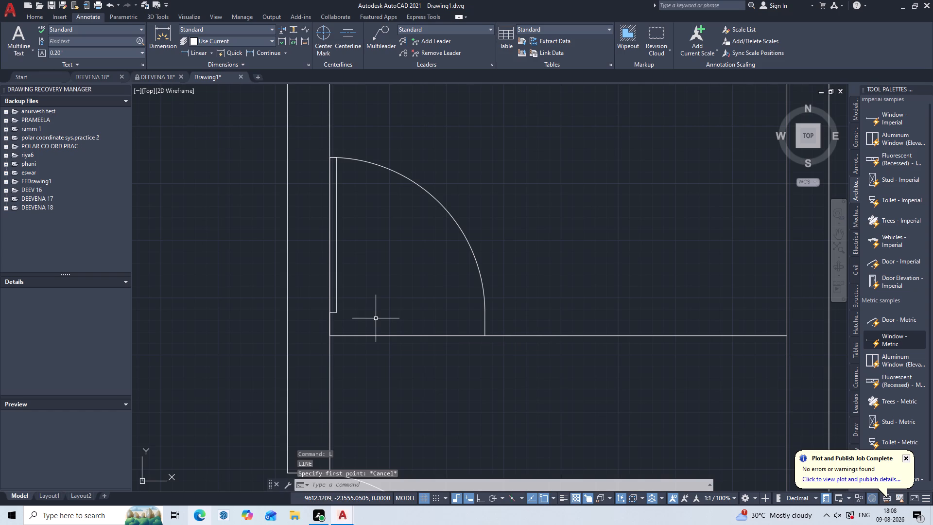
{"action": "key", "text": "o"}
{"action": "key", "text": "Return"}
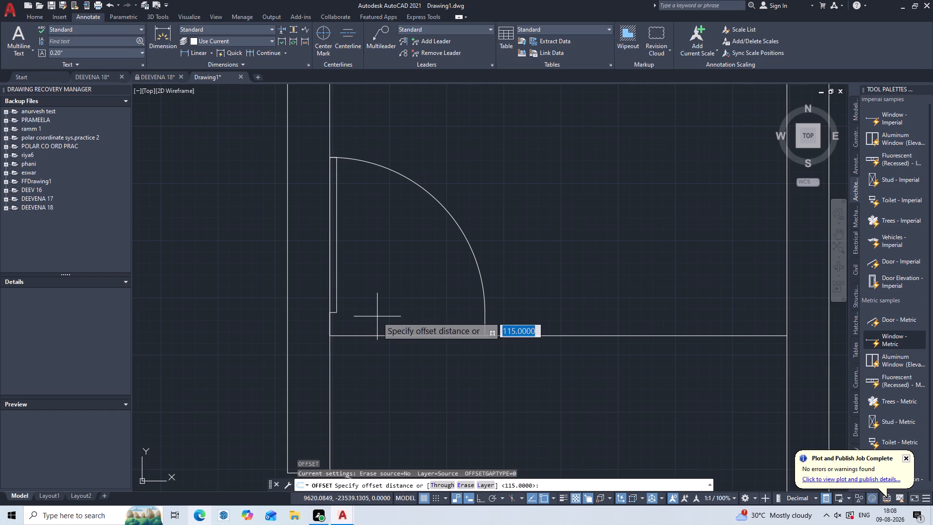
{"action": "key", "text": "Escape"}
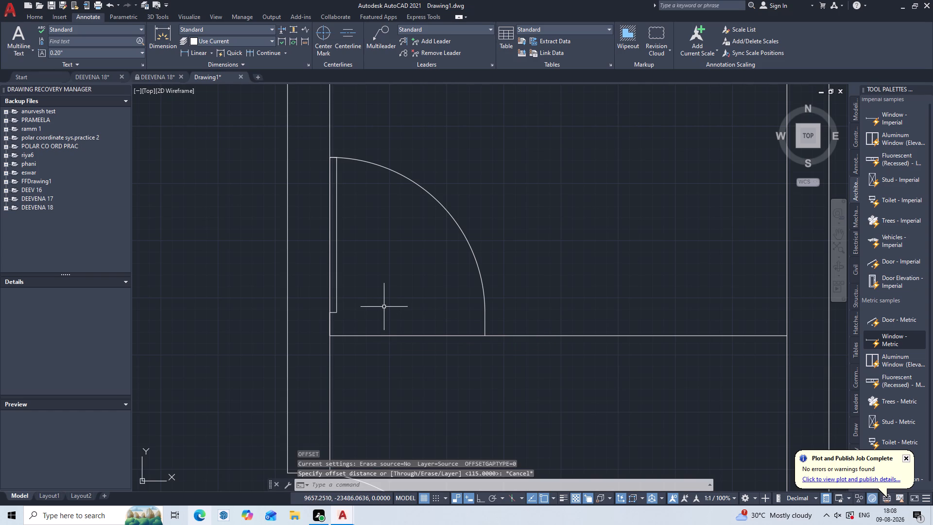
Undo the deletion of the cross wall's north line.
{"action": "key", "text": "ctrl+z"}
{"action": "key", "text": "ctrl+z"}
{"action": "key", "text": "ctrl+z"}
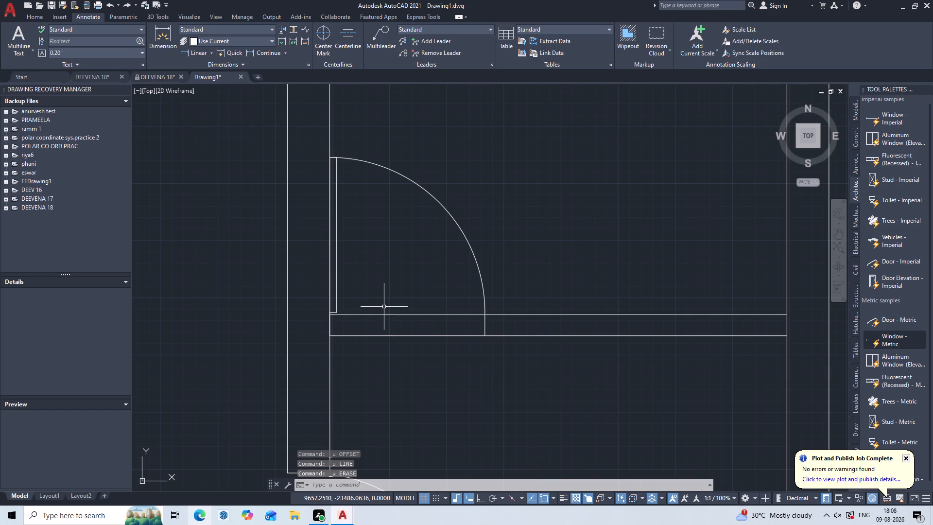
Trim both cross-wall lines out of the new door's opening in the easternmost room.
{"action": "type", "text": "TR"}
{"action": "key", "text": "Return"}
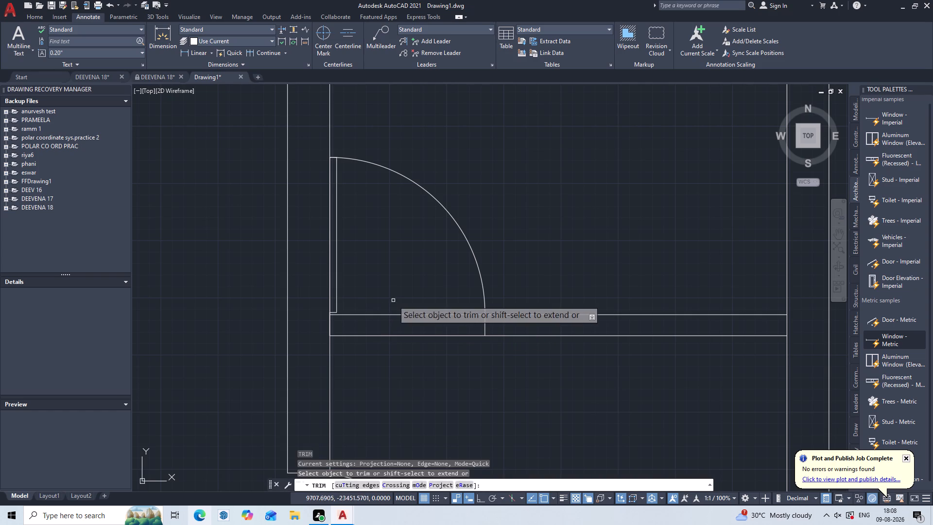
{"action": "left_click", "coordinate": [393, 300]}
{"action": "left_click", "coordinate": [392, 345]}
{"action": "key", "text": "Escape"}
{"action": "key", "text": "Escape"}
{"action": "key", "text": "Escape"}
{"action": "key", "text": "Escape"}
{"action": "key", "text": "Escape"}
{"action": "key", "text": "Escape"}
{"action": "key", "text": "Escape"}
{"action": "key", "text": "Escape"}
{"action": "key", "text": "Escape"}
{"action": "key", "text": "Escape"}
{"action": "key", "text": "Escape"}
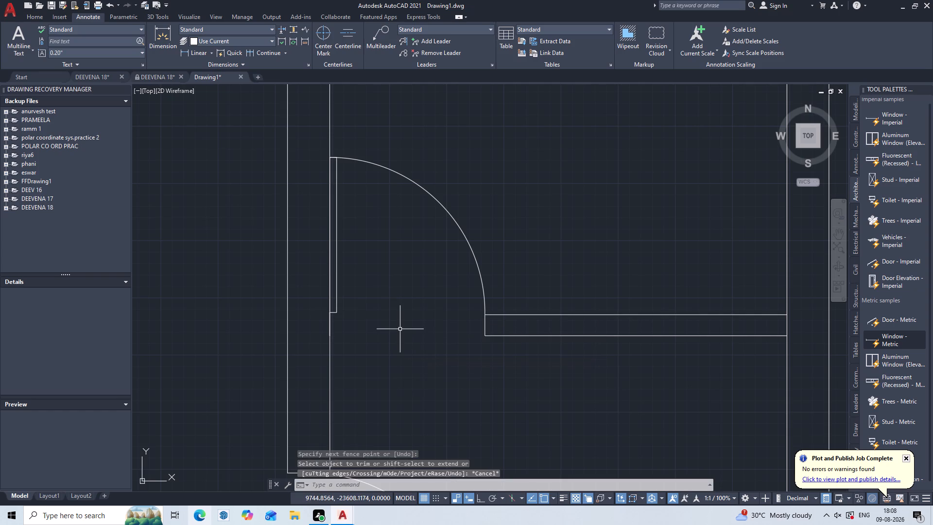
Examine the upper floor plan's rooms and doors, ending at the cross wall of the westernmost room.
{"action": "scroll", "coordinate": [400, 325], "scroll_direction": "down", "scroll_amount": 5}
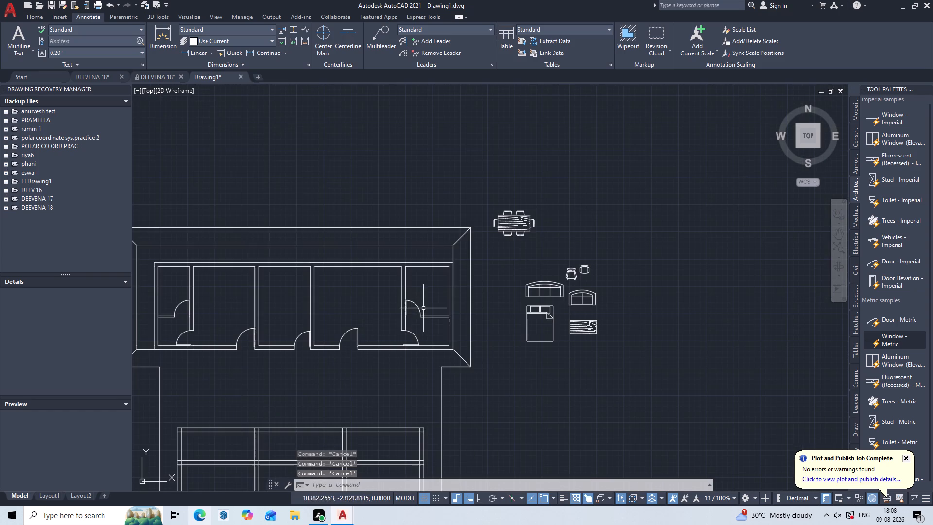
{"action": "middle_click_drag", "start_coordinate": [406, 325], "coordinate": [489, 245]}
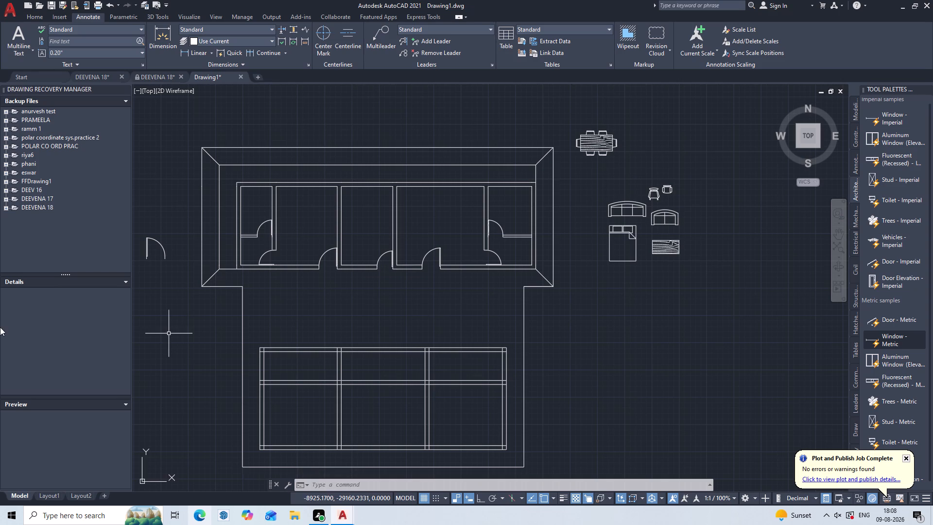
{"action": "scroll", "coordinate": [242, 255], "scroll_direction": "up", "scroll_amount": 2}
{"action": "middle_click_drag", "start_coordinate": [238, 262], "coordinate": [238, 318]}
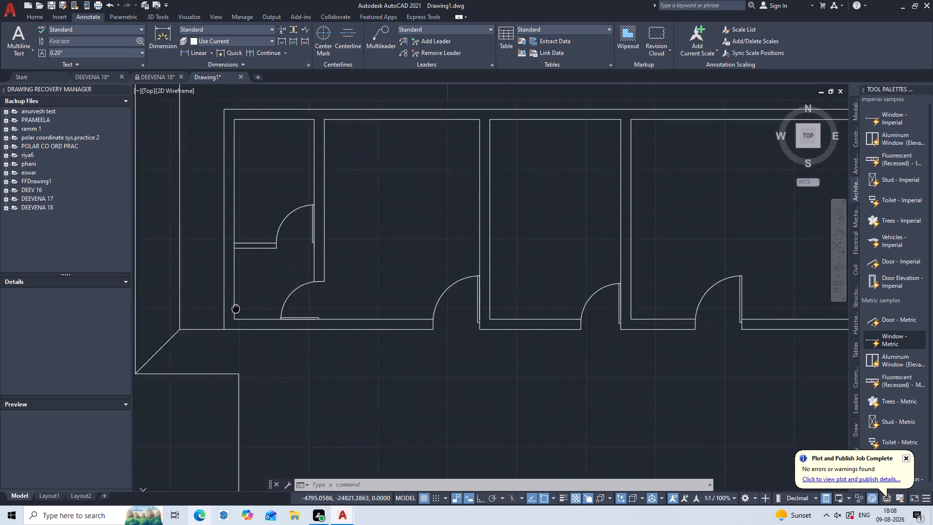
{"action": "middle_click_drag", "start_coordinate": [238, 318], "coordinate": [263, 382]}
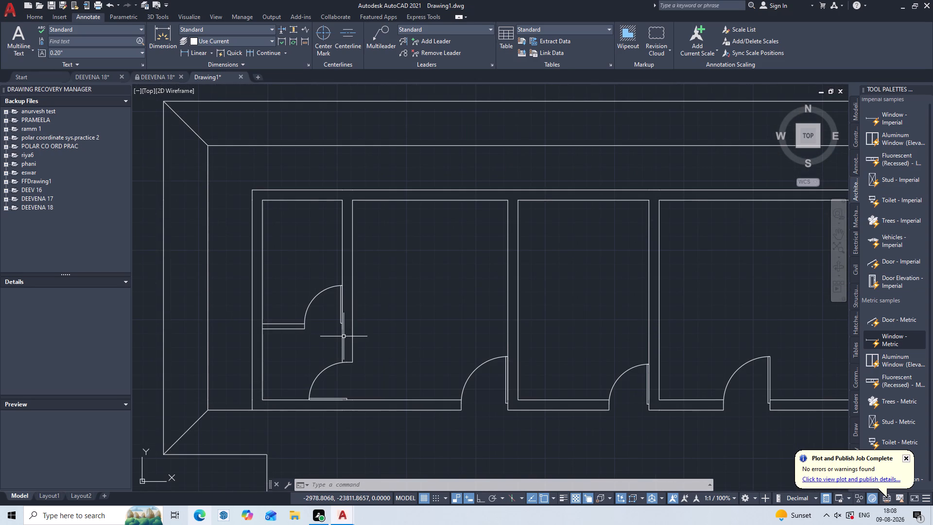
{"action": "scroll", "coordinate": [380, 292], "scroll_direction": "down", "scroll_amount": 2}
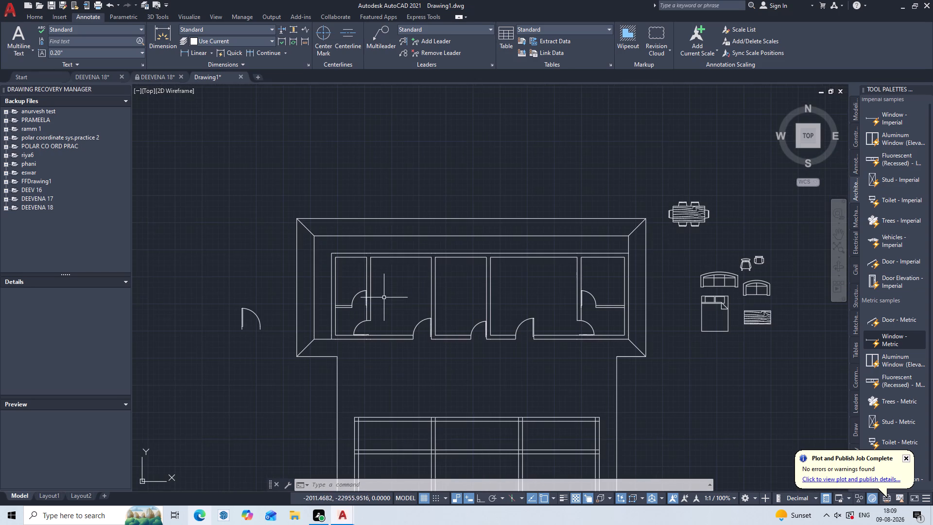
{"action": "middle_click_drag", "start_coordinate": [380, 305], "coordinate": [419, 284]}
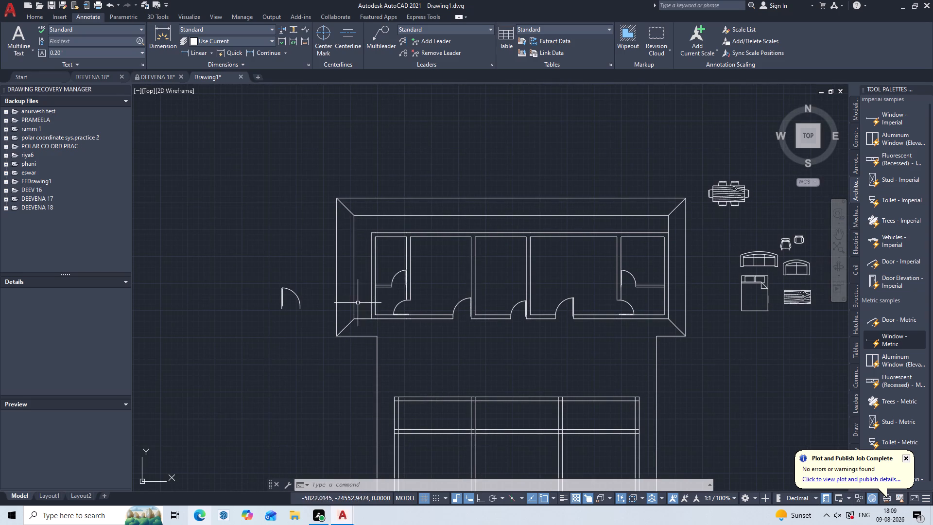
{"action": "scroll", "coordinate": [346, 290], "scroll_direction": "up", "scroll_amount": 1}
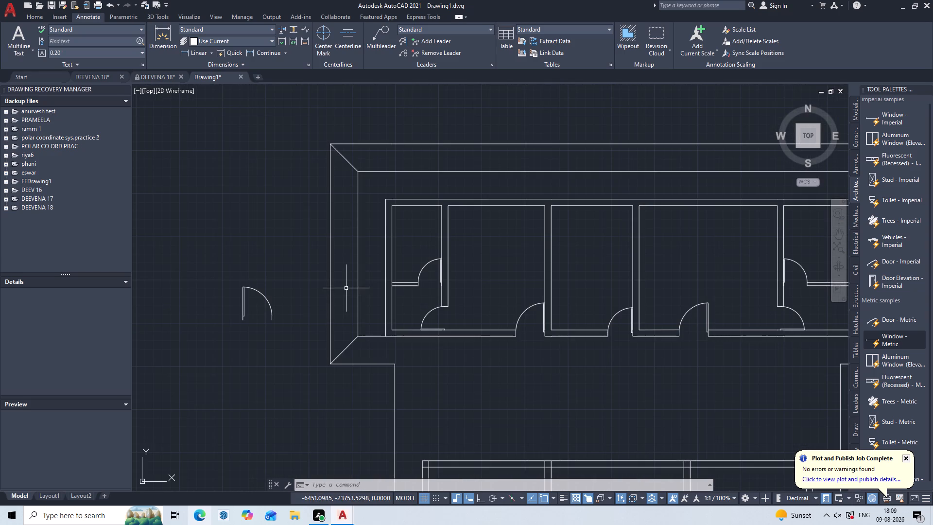
{"action": "scroll", "coordinate": [346, 288], "scroll_direction": "up", "scroll_amount": 1}
{"action": "scroll", "coordinate": [429, 298], "scroll_direction": "up", "scroll_amount": 2}
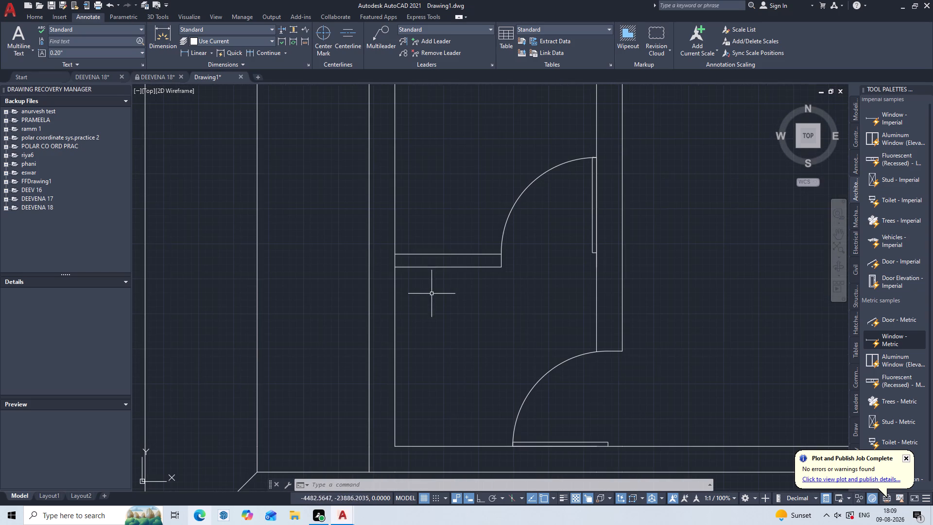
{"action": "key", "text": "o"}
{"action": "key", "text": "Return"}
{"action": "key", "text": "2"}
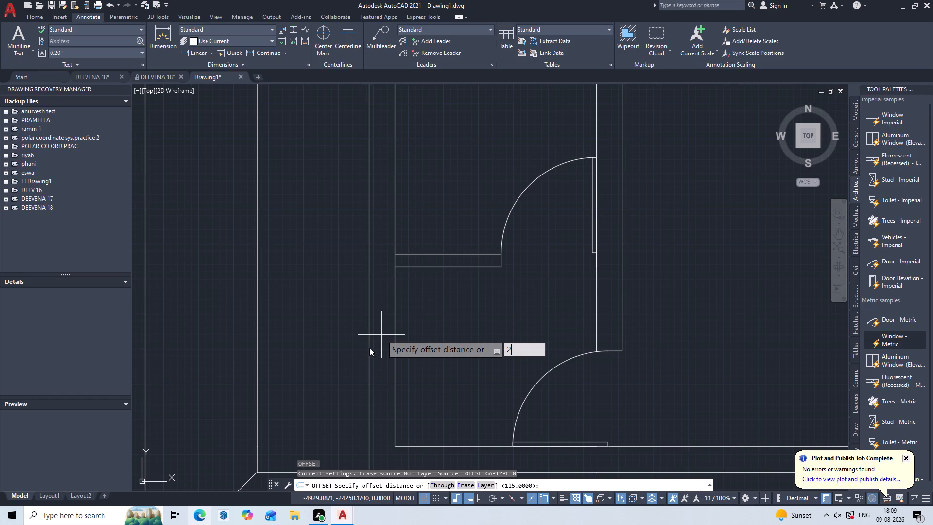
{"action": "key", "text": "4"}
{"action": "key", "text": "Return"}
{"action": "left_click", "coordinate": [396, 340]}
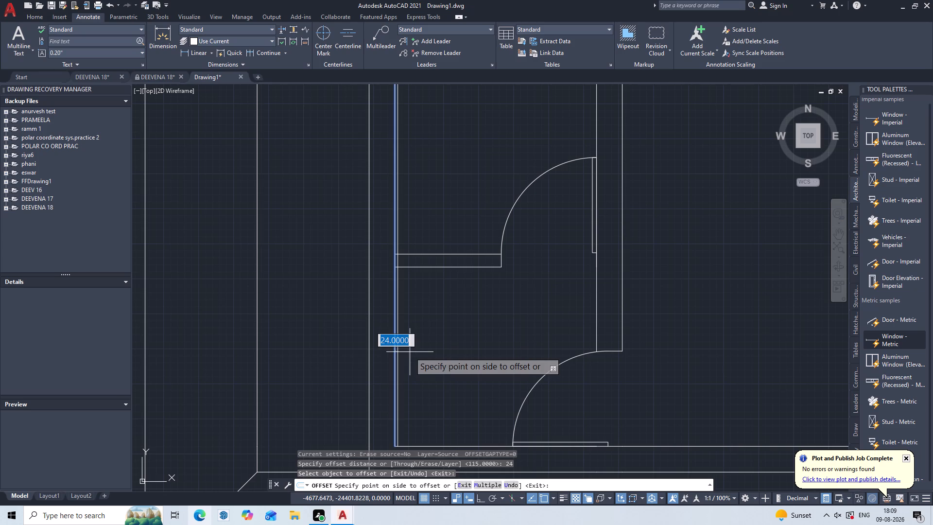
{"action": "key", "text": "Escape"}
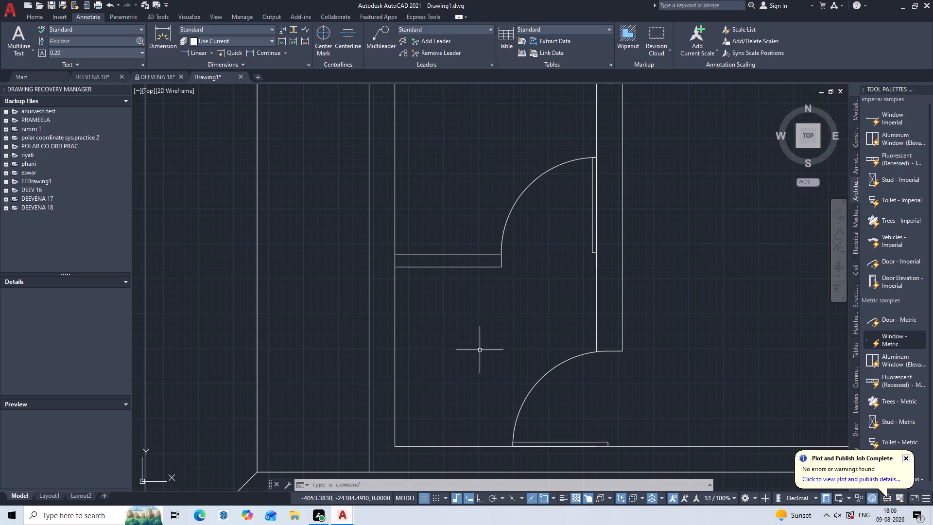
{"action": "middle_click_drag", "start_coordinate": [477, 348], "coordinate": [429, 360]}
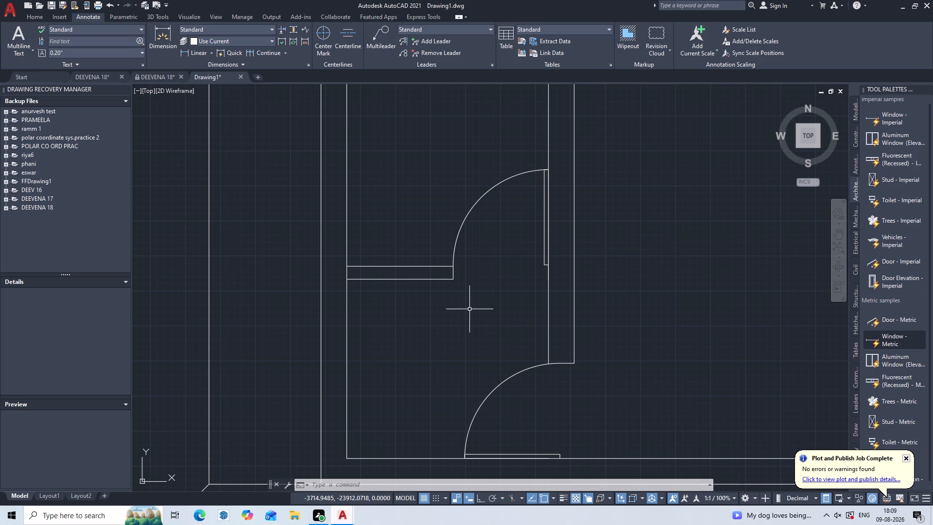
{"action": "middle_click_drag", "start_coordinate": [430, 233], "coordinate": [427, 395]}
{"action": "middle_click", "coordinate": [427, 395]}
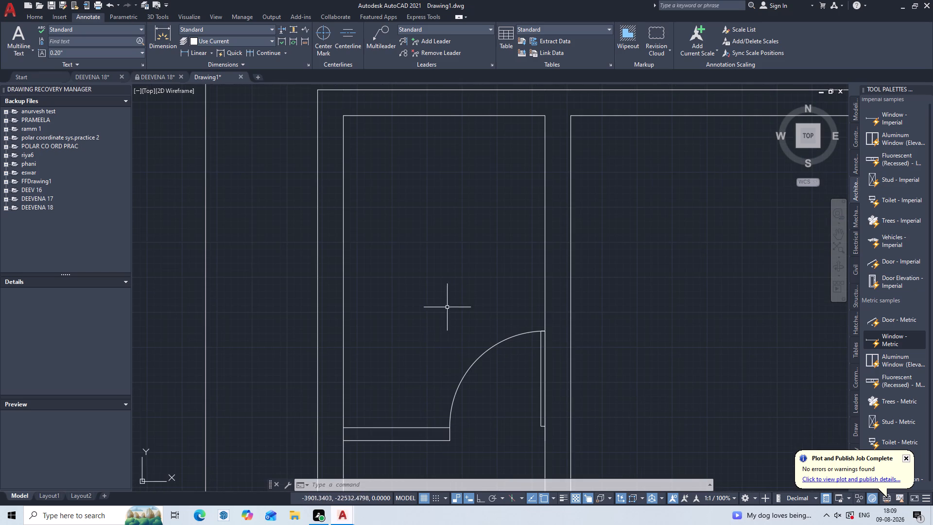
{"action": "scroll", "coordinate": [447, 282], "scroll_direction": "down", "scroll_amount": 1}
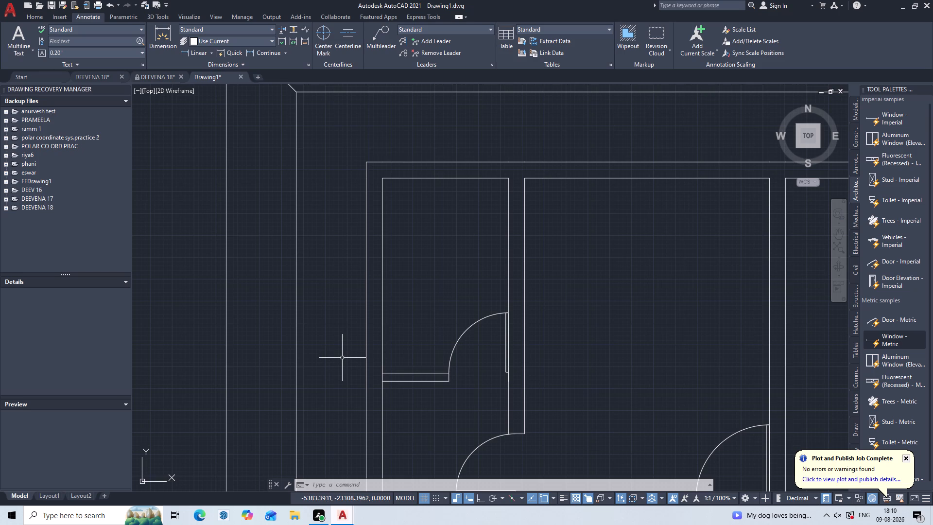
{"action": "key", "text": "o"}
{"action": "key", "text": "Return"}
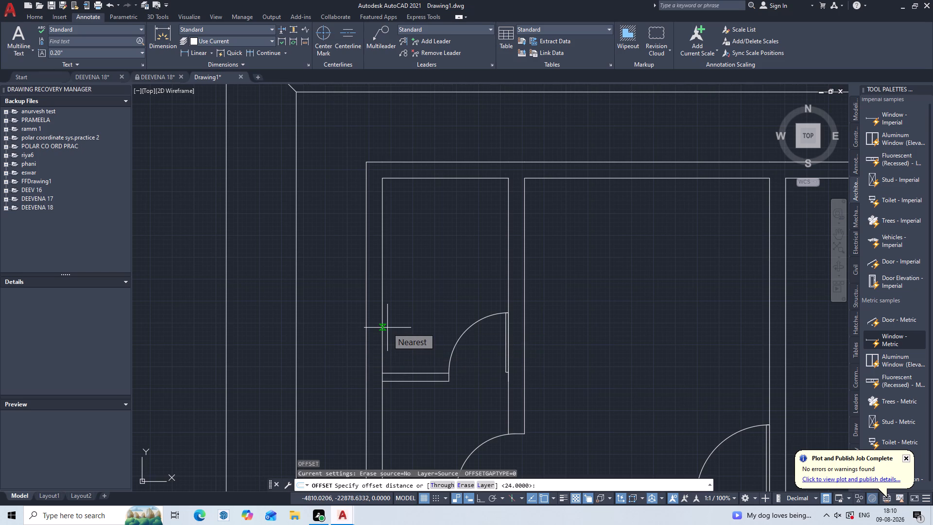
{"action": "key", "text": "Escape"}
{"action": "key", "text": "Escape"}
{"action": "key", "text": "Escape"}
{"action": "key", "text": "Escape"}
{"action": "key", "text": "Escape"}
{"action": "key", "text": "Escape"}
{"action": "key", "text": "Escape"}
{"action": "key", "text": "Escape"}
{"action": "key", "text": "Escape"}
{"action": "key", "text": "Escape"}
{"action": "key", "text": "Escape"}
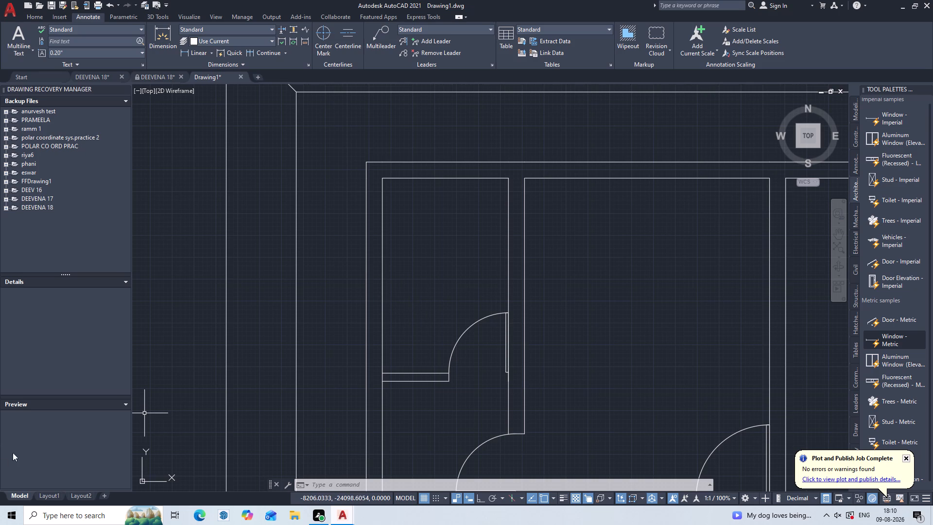
Draw a line across the north wall of the second room from the west, from the room's mid-width to the outer wall line, with Ortho on.
{"action": "key", "text": "l"}
{"action": "key", "text": "Return"}
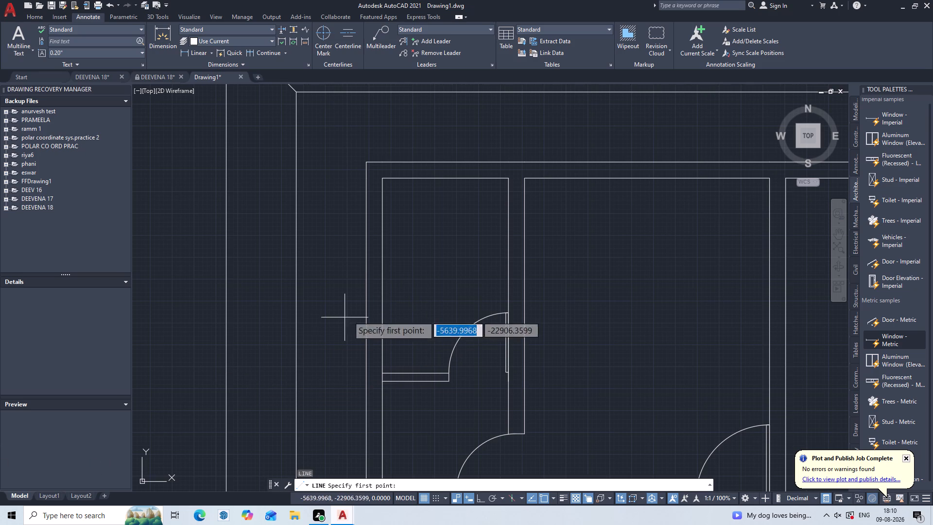
{"action": "scroll", "coordinate": [496, 202], "scroll_direction": "down", "scroll_amount": 1}
{"action": "middle_click_drag", "start_coordinate": [496, 202], "coordinate": [395, 234]}
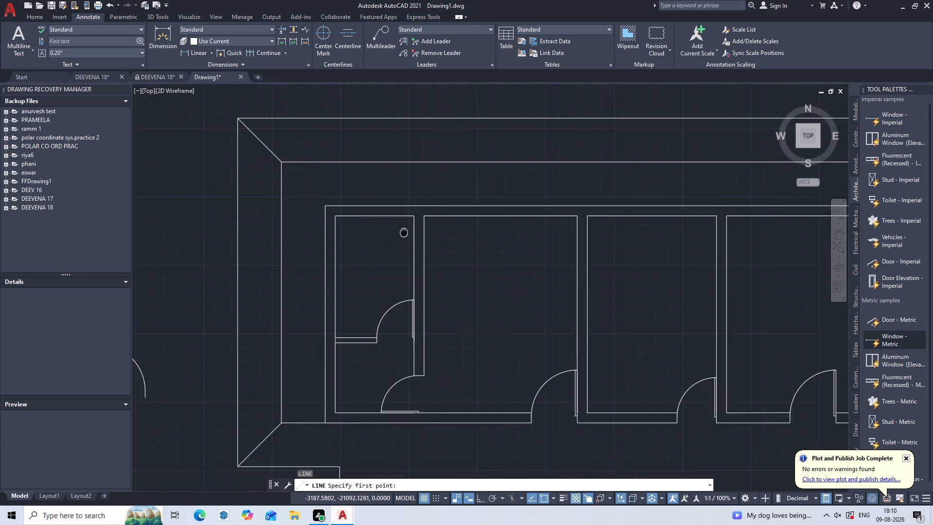
{"action": "middle_click_drag", "start_coordinate": [395, 234], "coordinate": [390, 237]}
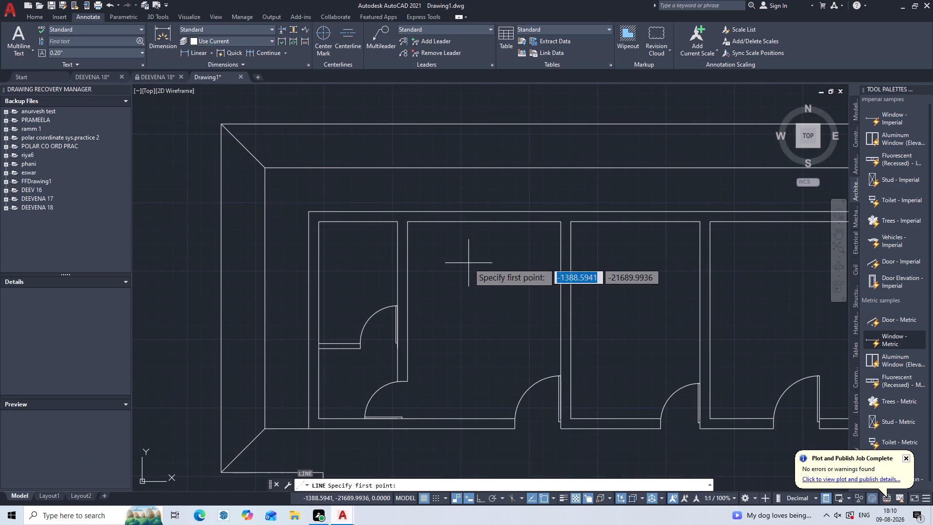
{"action": "type", "text": "M2P"}
{"action": "key", "text": "Return"}
{"action": "left_click", "coordinate": [406, 221]}
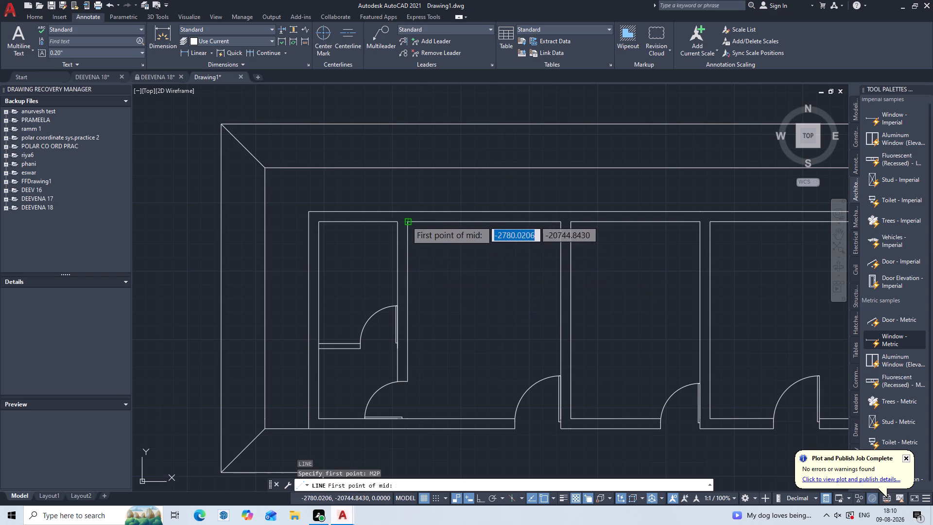
{"action": "left_click", "coordinate": [558, 225]}
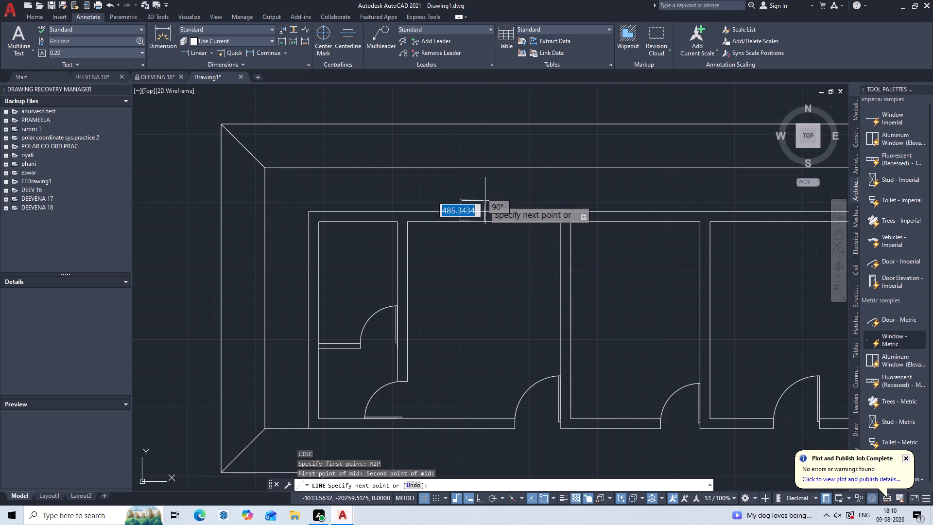
{"action": "key", "text": "F8"}
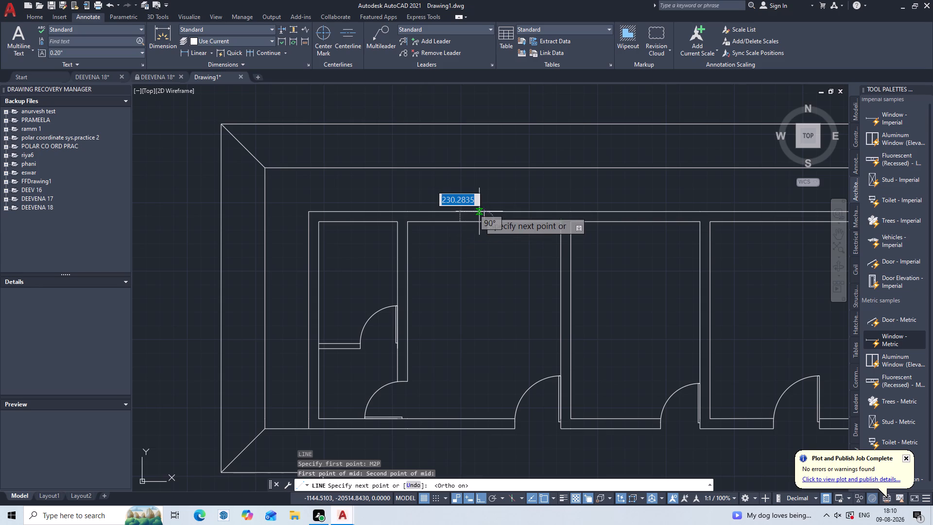
{"action": "left_click", "coordinate": [482, 212]}
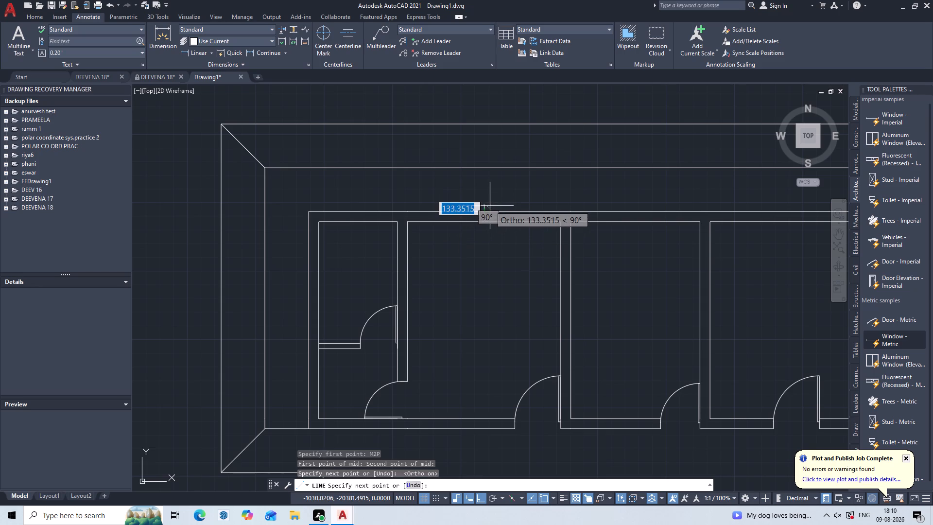
{"action": "key", "text": "Escape"}
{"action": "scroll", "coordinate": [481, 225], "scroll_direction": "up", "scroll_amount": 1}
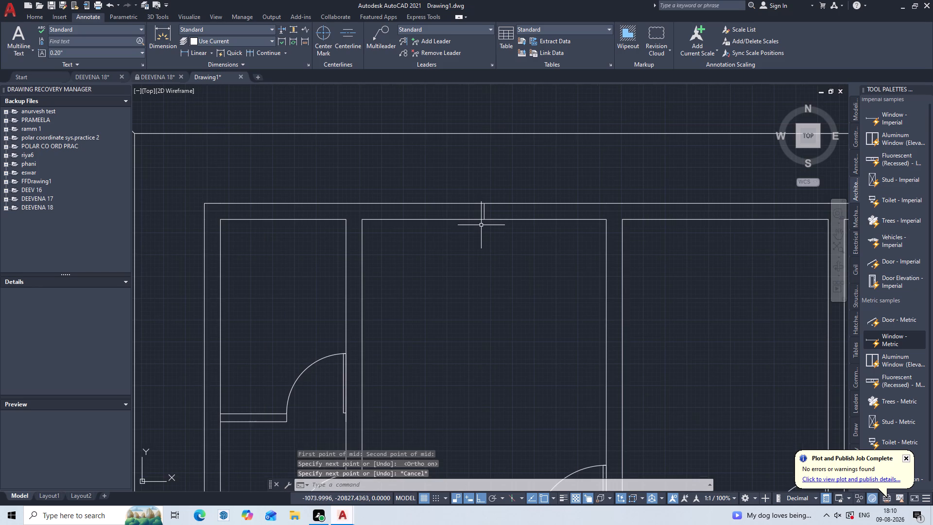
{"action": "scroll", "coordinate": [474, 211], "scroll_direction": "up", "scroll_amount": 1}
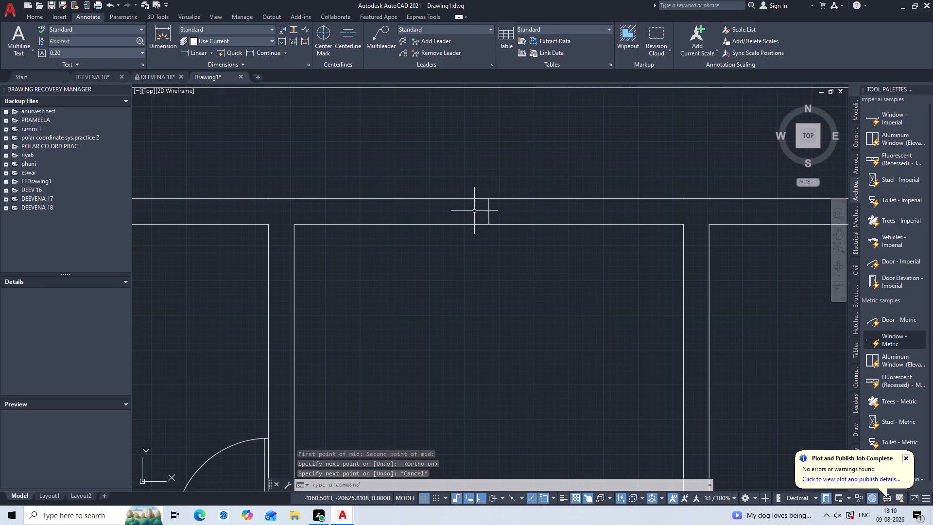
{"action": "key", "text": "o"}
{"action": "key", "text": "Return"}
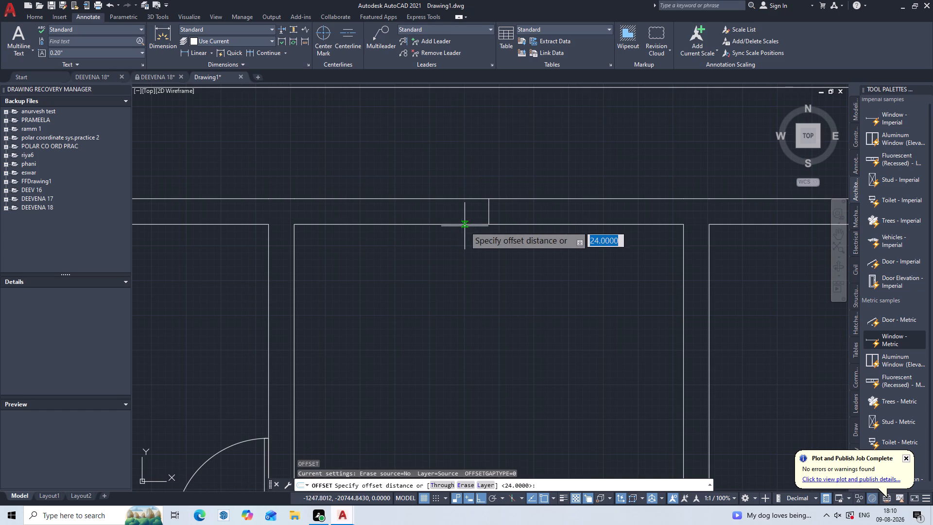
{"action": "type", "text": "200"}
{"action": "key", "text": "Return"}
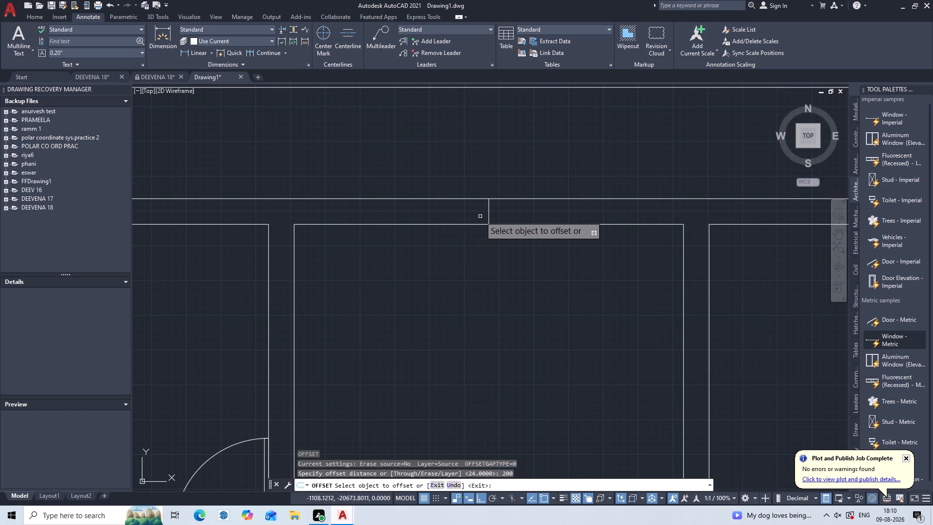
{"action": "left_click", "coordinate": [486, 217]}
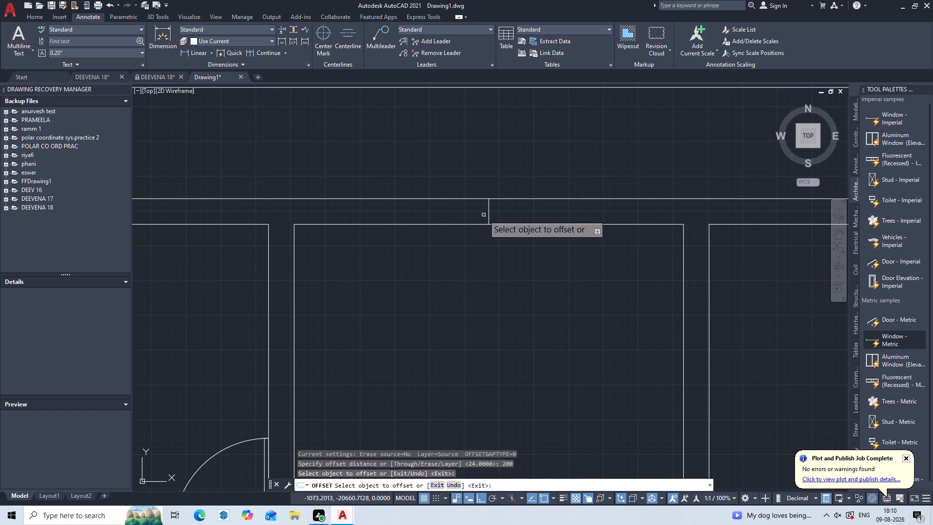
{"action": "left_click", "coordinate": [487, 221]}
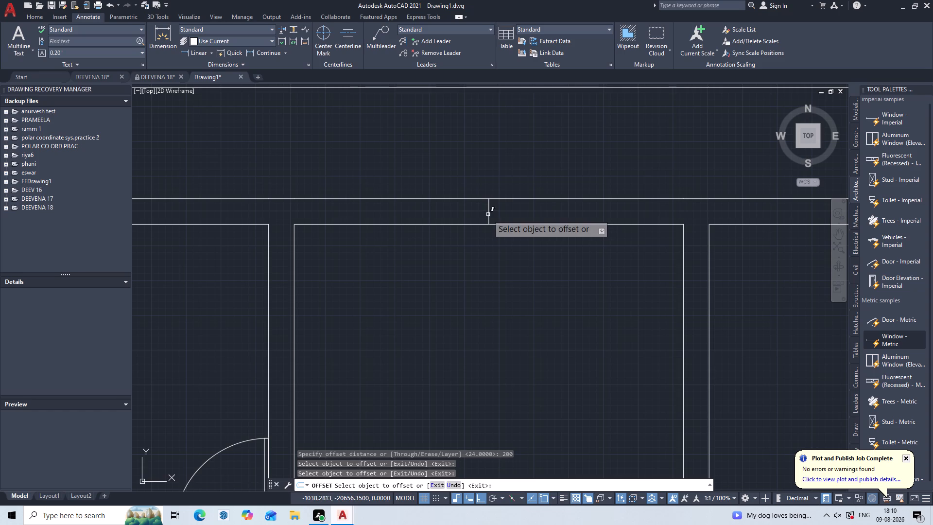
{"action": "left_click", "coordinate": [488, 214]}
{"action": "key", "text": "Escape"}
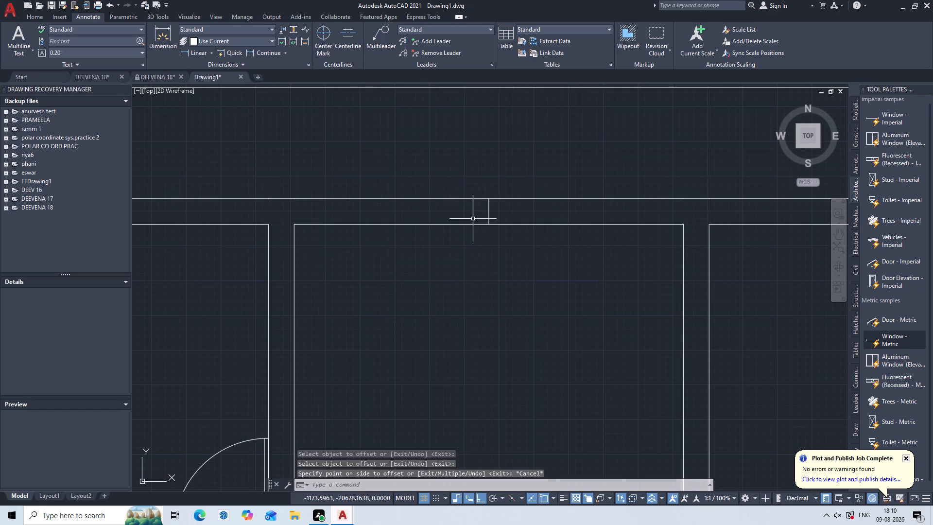
Offset the centre line in the second room's north wall by 500 to both the west and the east.
{"action": "key", "text": "o"}
{"action": "key", "text": "Return"}
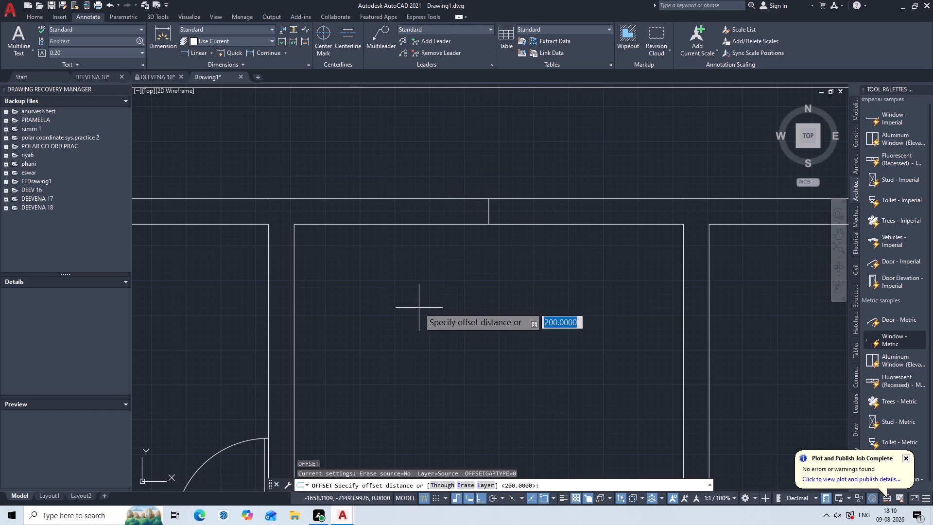
{"action": "type", "text": "500"}
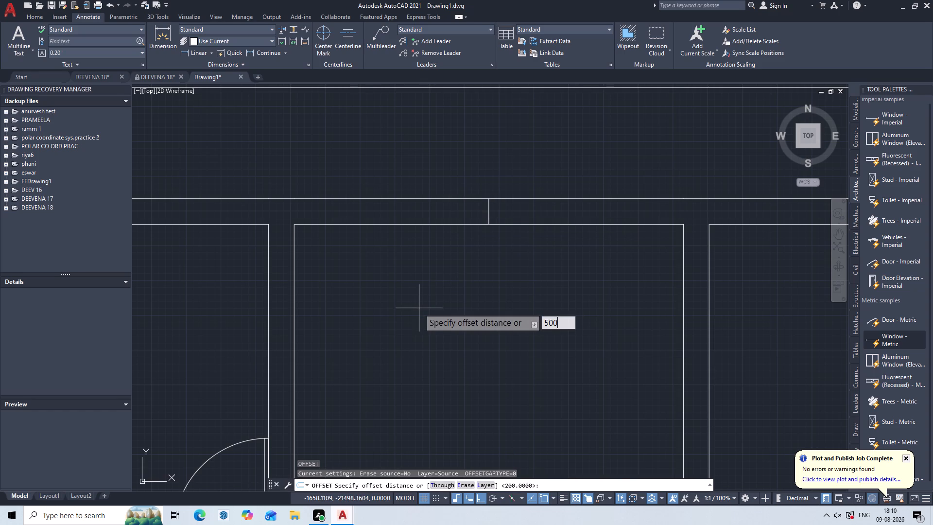
{"action": "key", "text": "Return"}
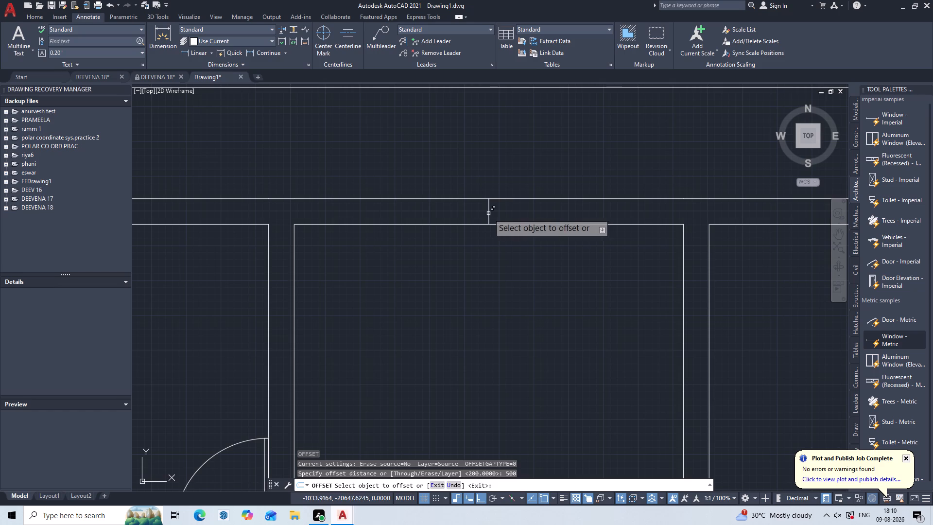
{"action": "left_click", "coordinate": [488, 213]}
{"action": "left_click", "coordinate": [467, 210]}
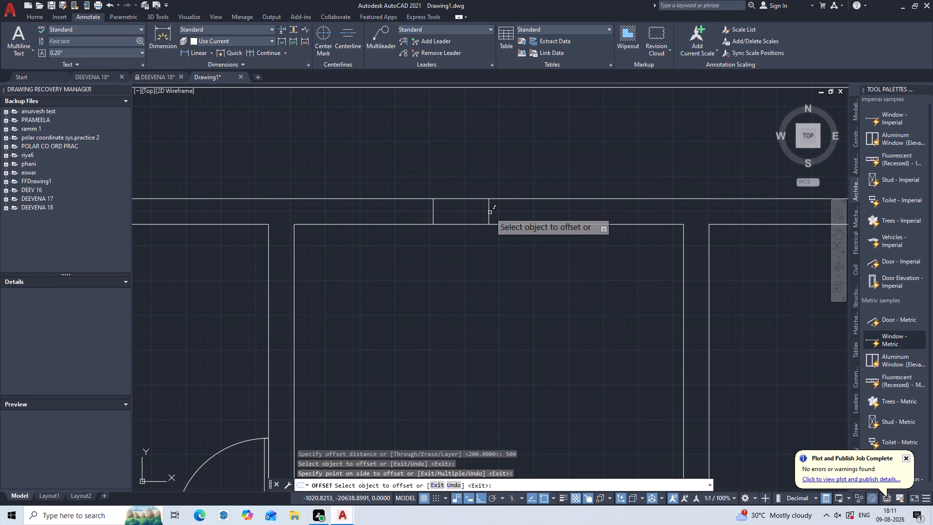
{"action": "left_click", "coordinate": [490, 212]}
{"action": "left_click", "coordinate": [518, 214]}
{"action": "key", "text": "Escape"}
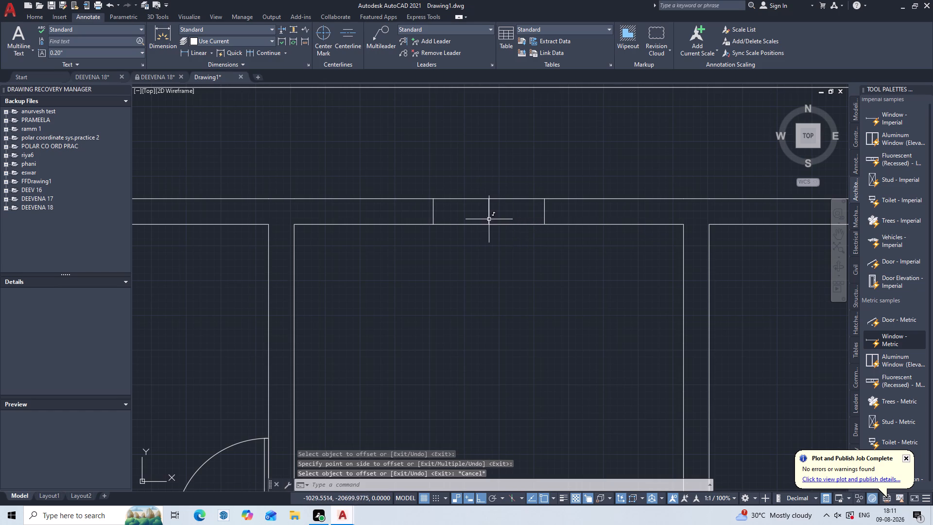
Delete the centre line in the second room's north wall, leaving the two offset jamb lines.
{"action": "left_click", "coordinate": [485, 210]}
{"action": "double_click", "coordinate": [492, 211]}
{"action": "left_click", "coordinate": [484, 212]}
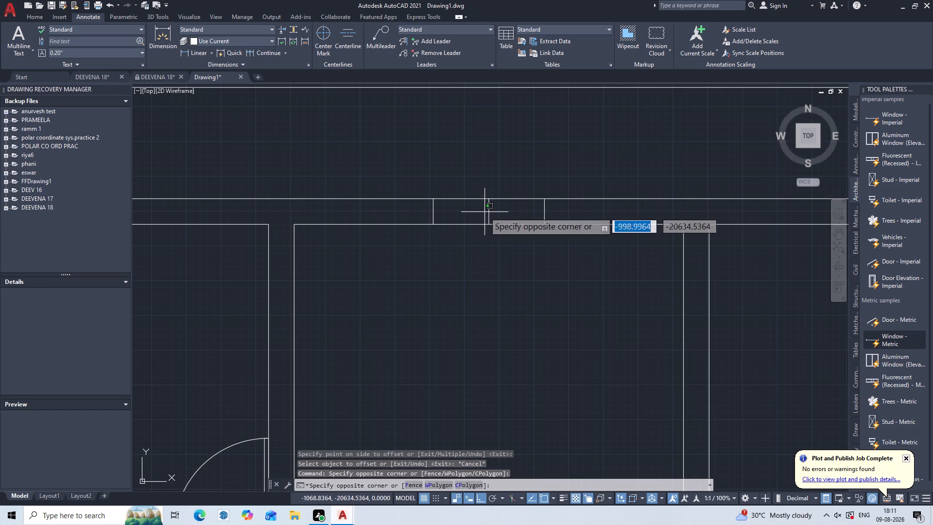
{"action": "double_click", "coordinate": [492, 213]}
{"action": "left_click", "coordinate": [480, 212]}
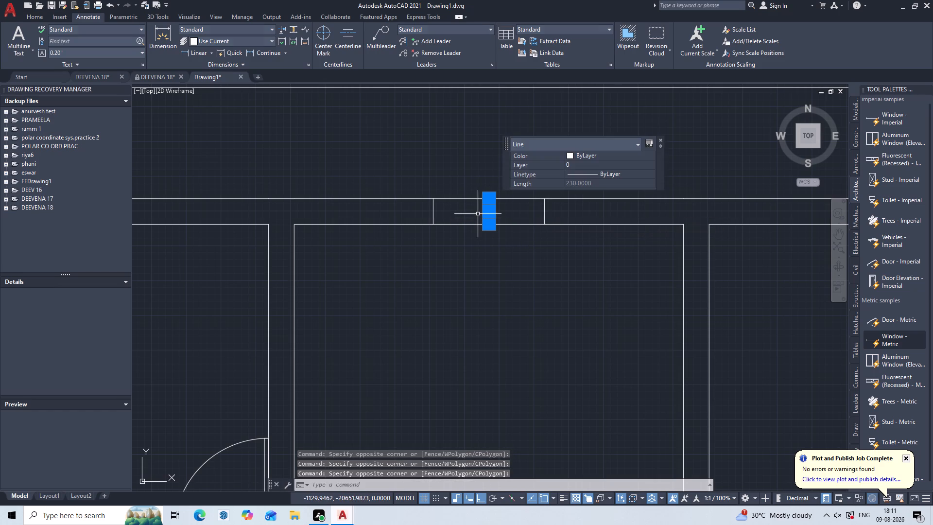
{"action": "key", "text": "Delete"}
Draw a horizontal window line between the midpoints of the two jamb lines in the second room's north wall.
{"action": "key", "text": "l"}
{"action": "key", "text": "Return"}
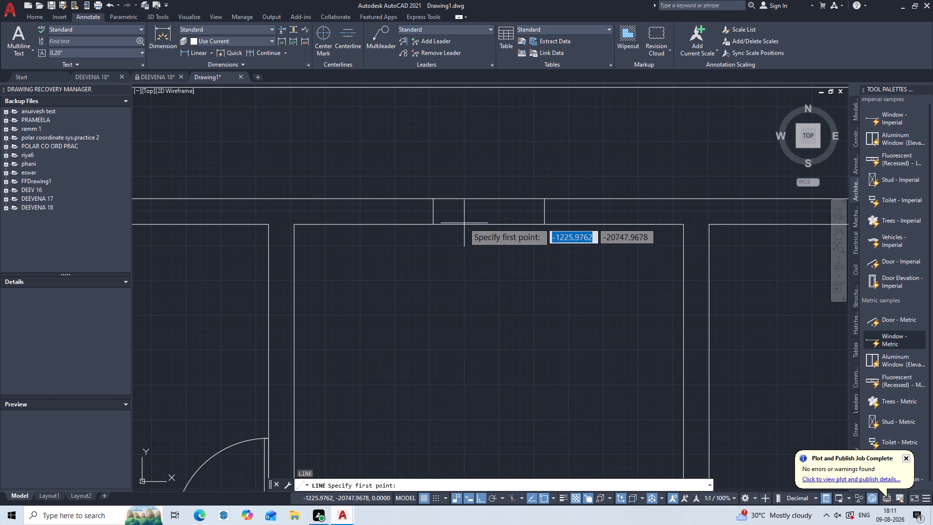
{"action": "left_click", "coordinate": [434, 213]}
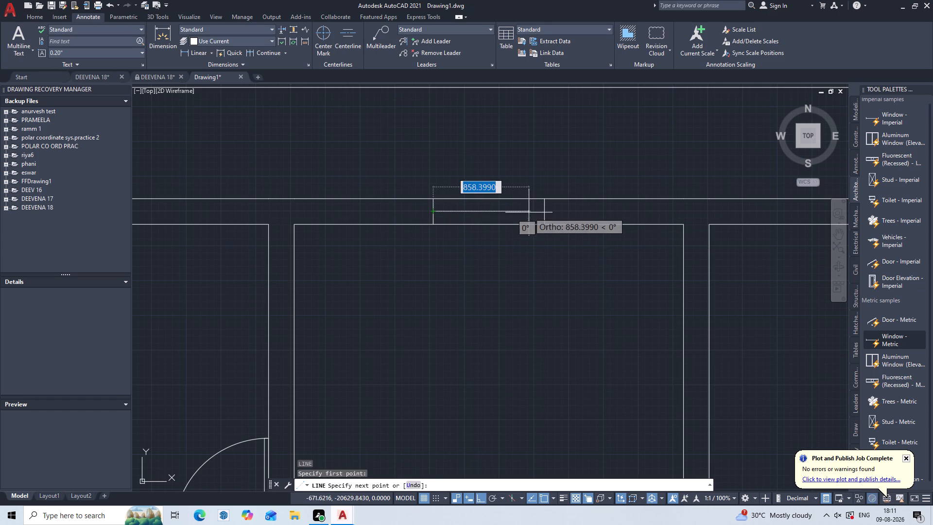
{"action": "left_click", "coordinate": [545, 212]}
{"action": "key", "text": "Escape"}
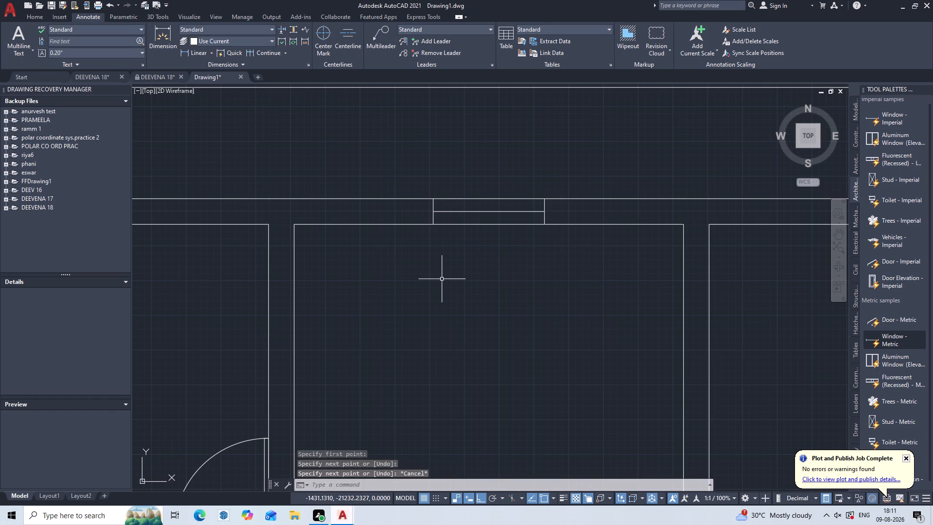
Delete the window in the second room's north wall, including both jamb lines and the line between them.
{"action": "scroll", "coordinate": [455, 248], "scroll_direction": "down", "scroll_amount": 2}
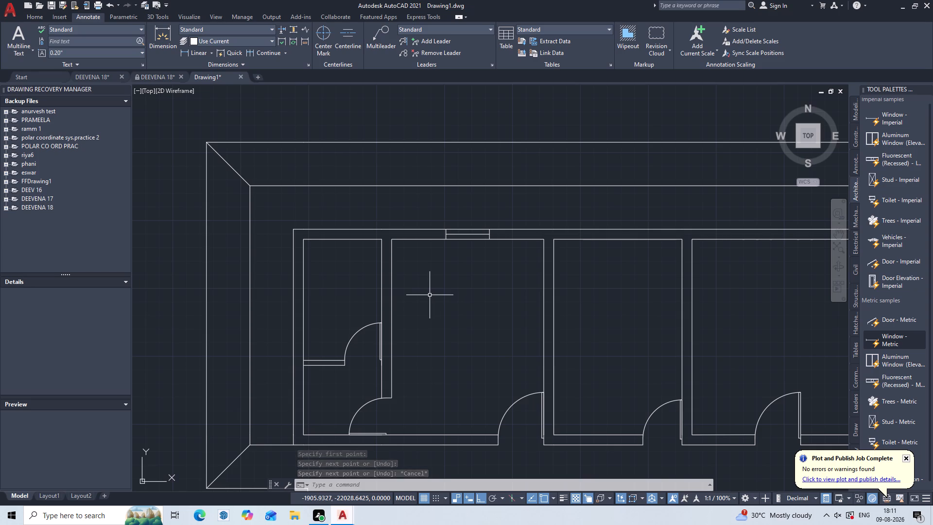
{"action": "scroll", "coordinate": [481, 246], "scroll_direction": "up", "scroll_amount": 2}
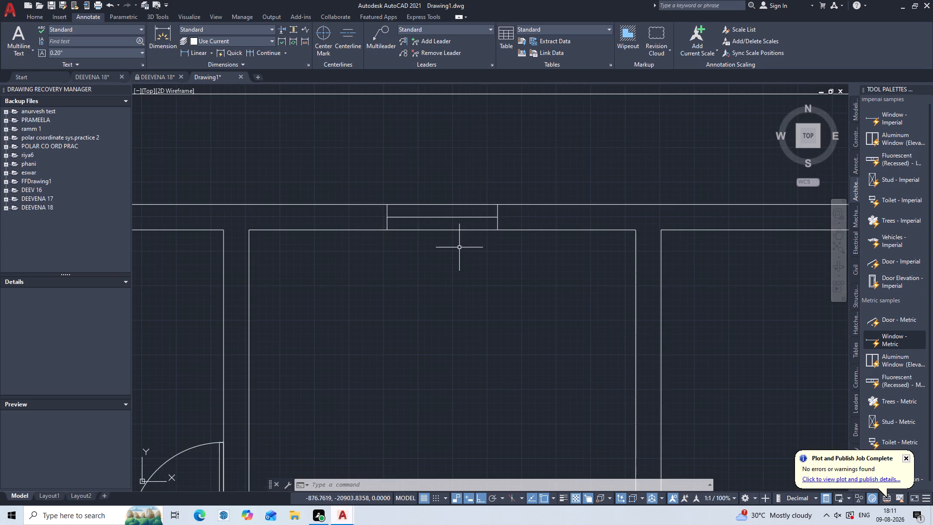
{"action": "left_click", "coordinate": [515, 209]}
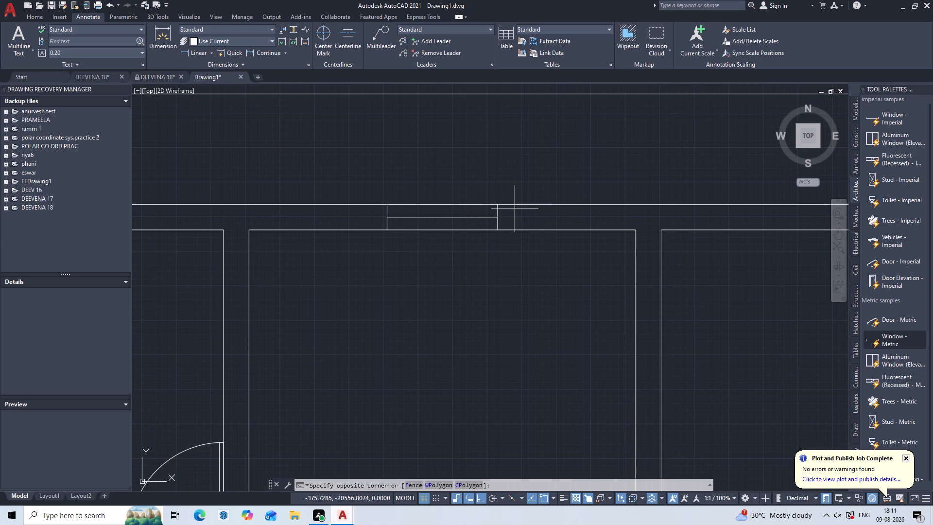
{"action": "left_click", "coordinate": [376, 220]}
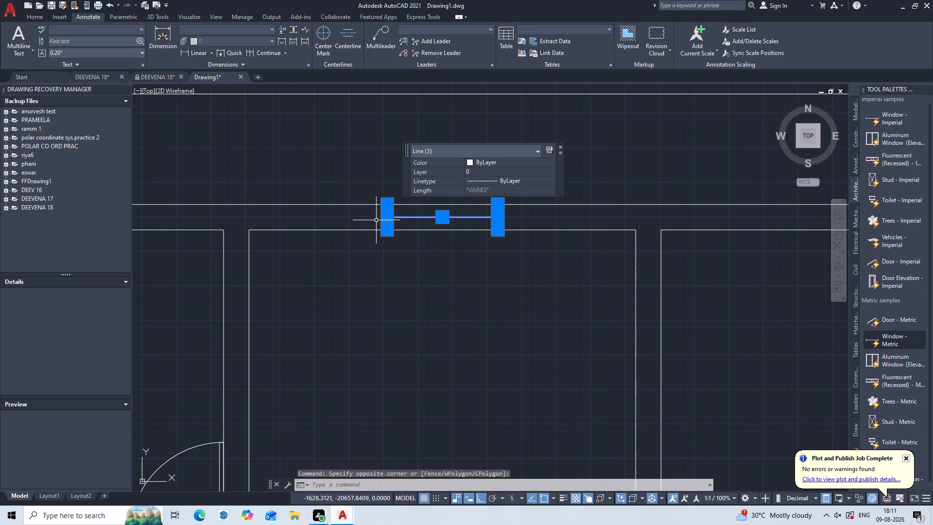
{"action": "key", "text": "Delete"}
Draw a line across the second room's north wall from the M2P midpoint of its inner corners to the outer wall line.
{"action": "key", "text": "l"}
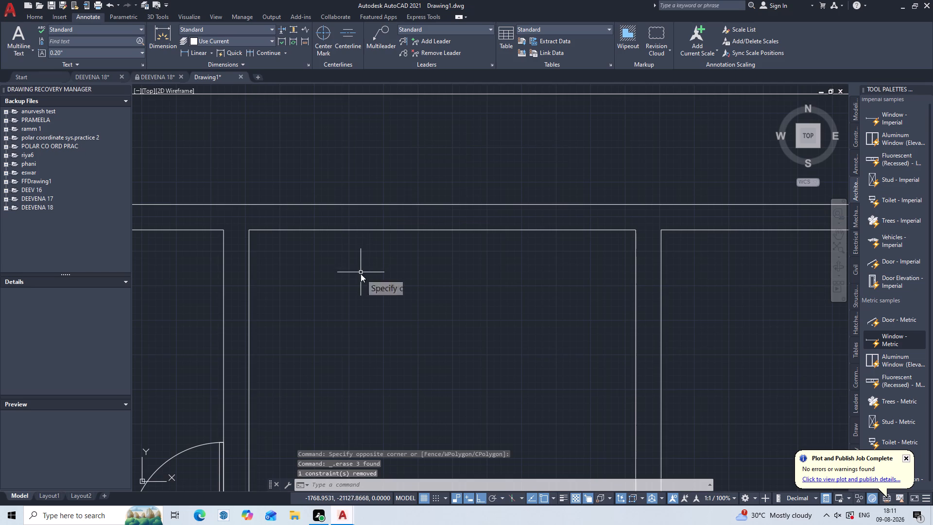
{"action": "key", "text": "Return"}
{"action": "key", "text": "m"}
{"action": "type", "text": "2P"}
{"action": "key", "text": "Return"}
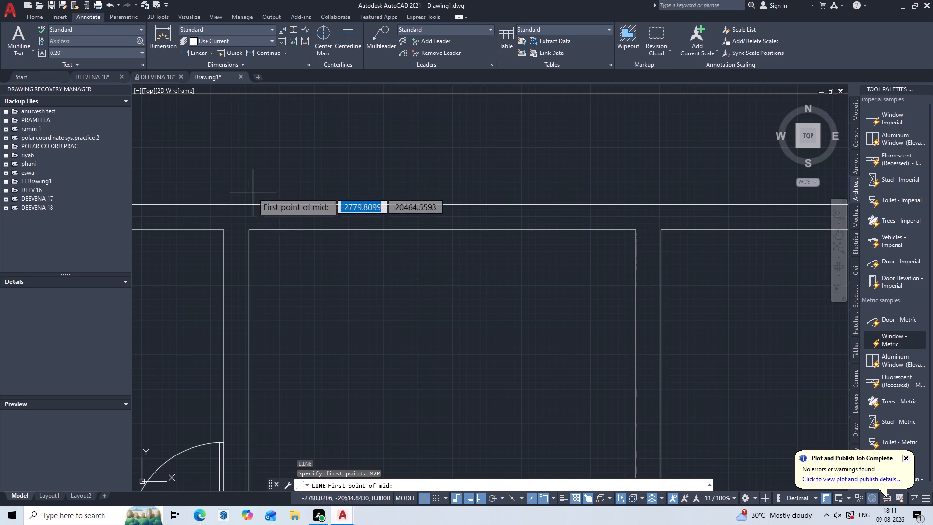
{"action": "left_click", "coordinate": [249, 227]}
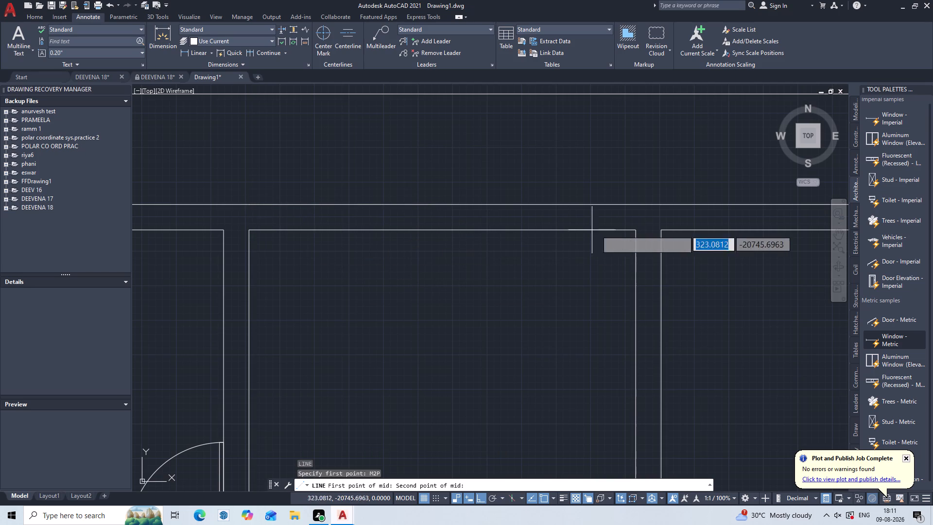
{"action": "left_click", "coordinate": [635, 228]}
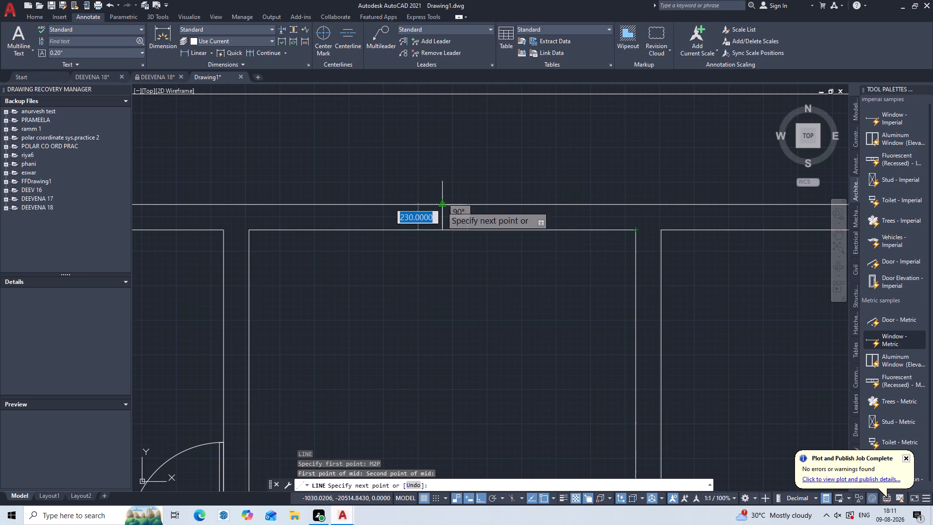
{"action": "left_click_drag", "start_coordinate": [441, 206], "coordinate": [442, 200]}
{"action": "key", "text": "Escape"}
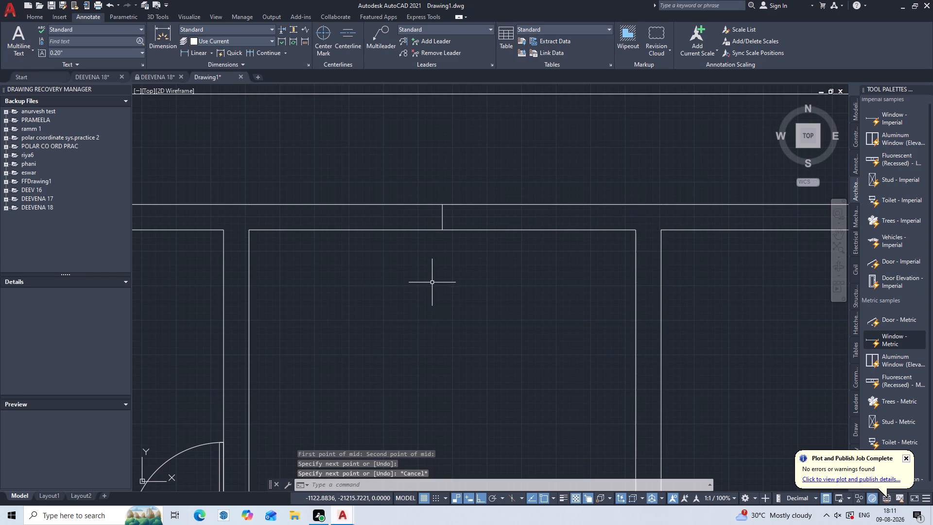
Offset the centre line in the second room's north wall by 1000 to both the east and the west.
{"action": "key", "text": "o"}
{"action": "key", "text": "Return"}
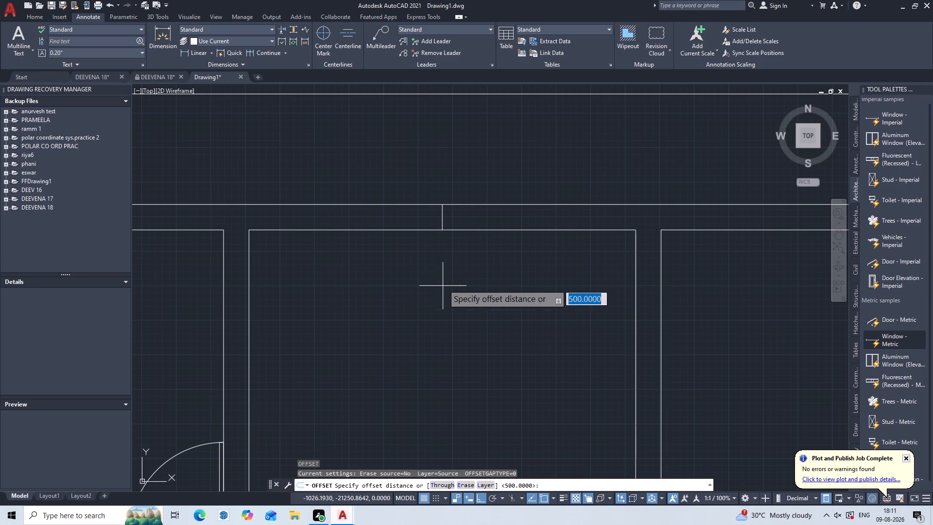
{"action": "type", "text": "100"}
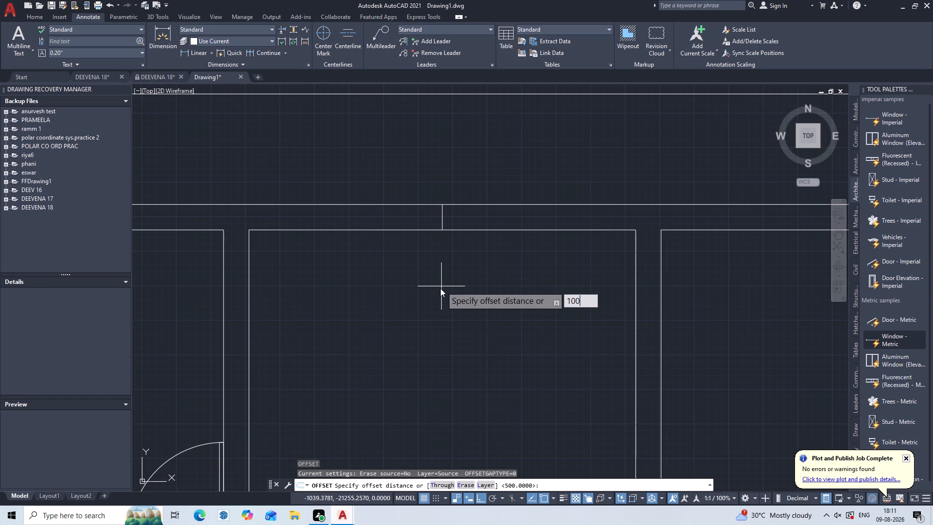
{"action": "key", "text": "0"}
{"action": "key", "text": "Return"}
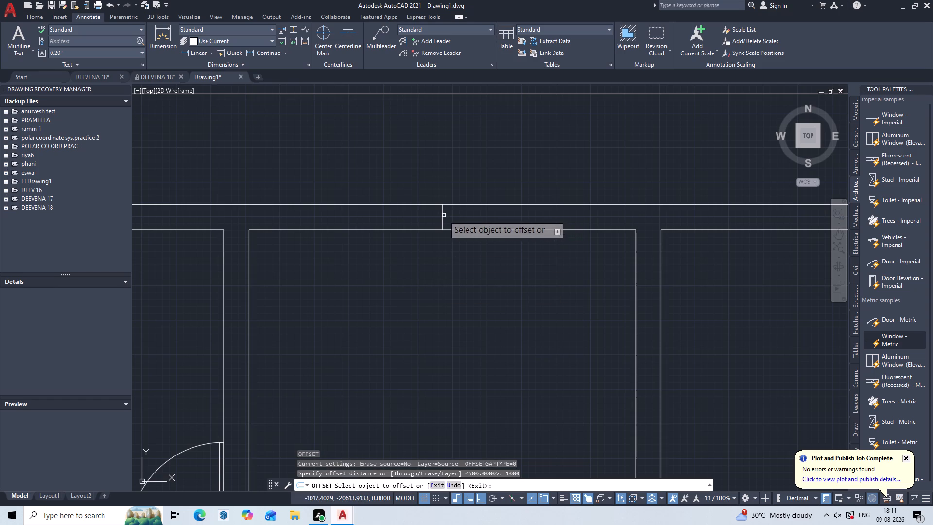
{"action": "left_click", "coordinate": [444, 215]}
{"action": "left_click", "coordinate": [473, 219]}
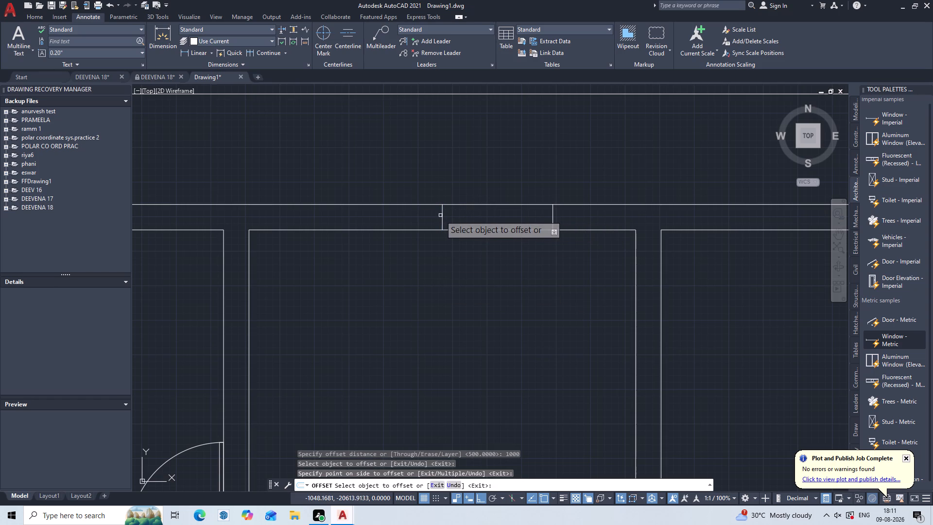
{"action": "left_click", "coordinate": [441, 216]}
{"action": "left_click", "coordinate": [404, 226]}
{"action": "key", "text": "Escape"}
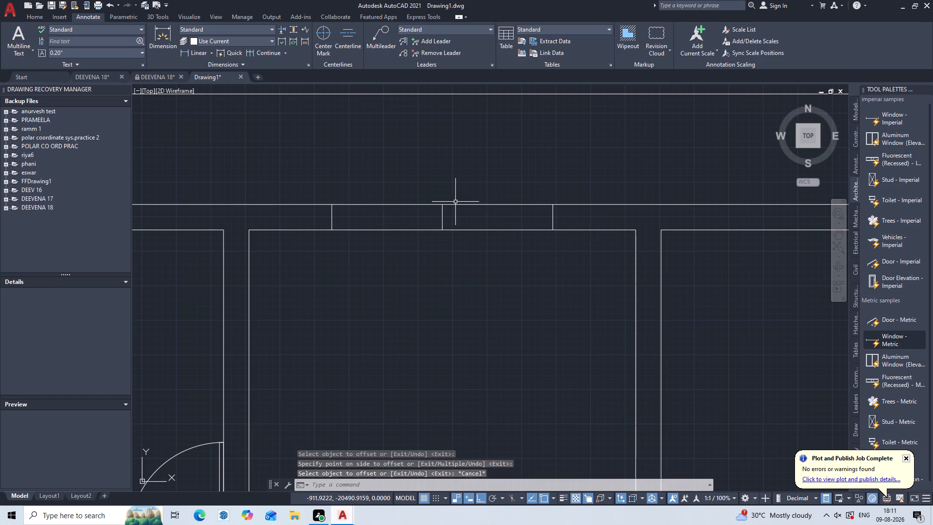
Delete the centre line between the two jamb lines in the second room's north wall.
{"action": "left_click", "coordinate": [446, 213]}
{"action": "left_click", "coordinate": [433, 219]}
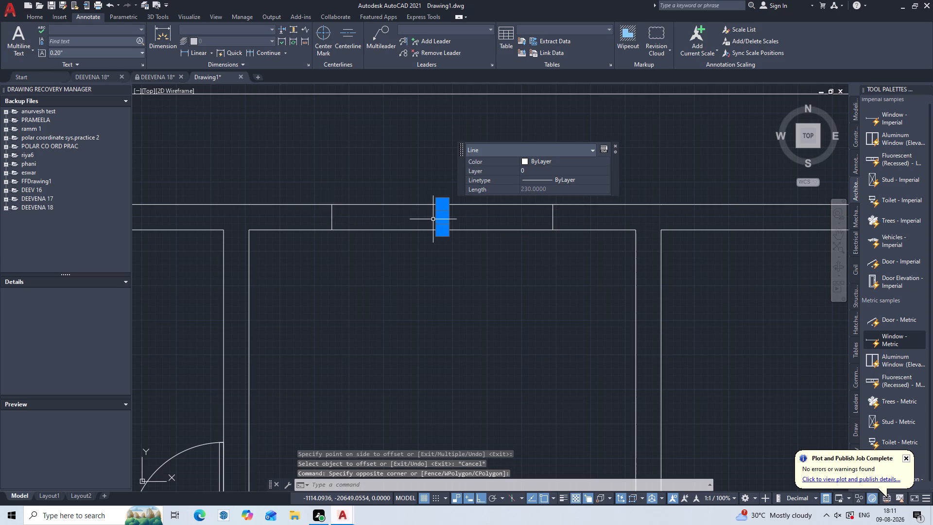
{"action": "key", "text": "Delete"}
Draw a horizontal window line joining the midpoints of the two jamb lines in the second room's north wall.
{"action": "key", "text": "l"}
{"action": "key", "text": "Return"}
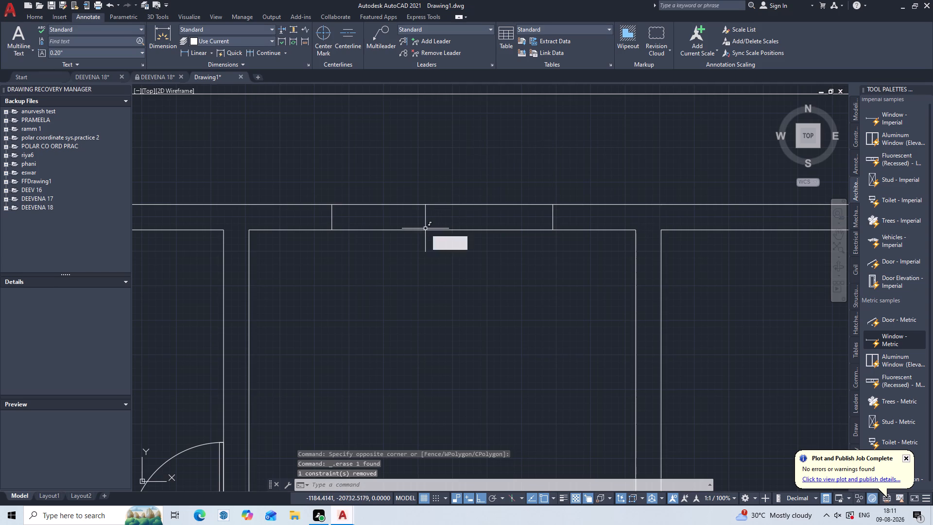
{"action": "left_click", "coordinate": [330, 217]}
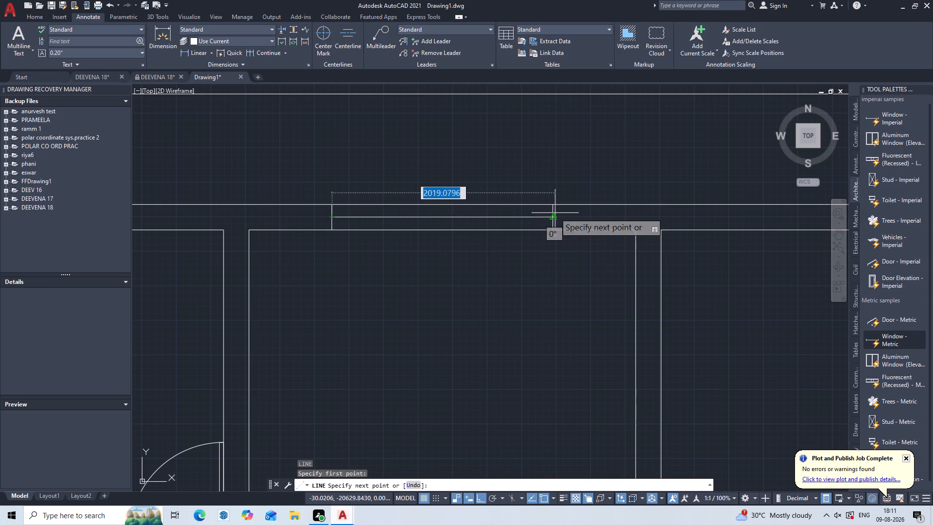
{"action": "left_click", "coordinate": [552, 220]}
{"action": "key", "text": "Escape"}
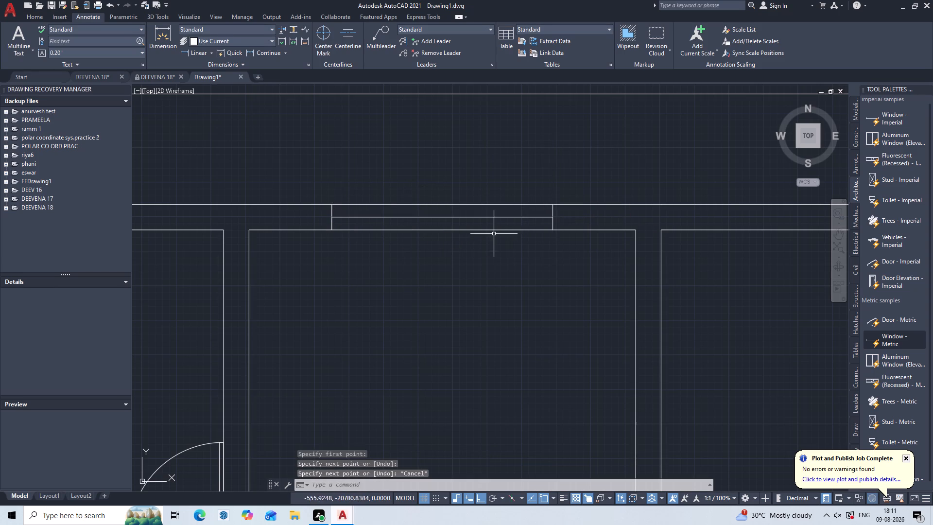
Draw a line across the third room's north wall, from the room's northwest inner corner to the outer wall line.
{"action": "scroll", "coordinate": [510, 222], "scroll_direction": "down", "scroll_amount": 2}
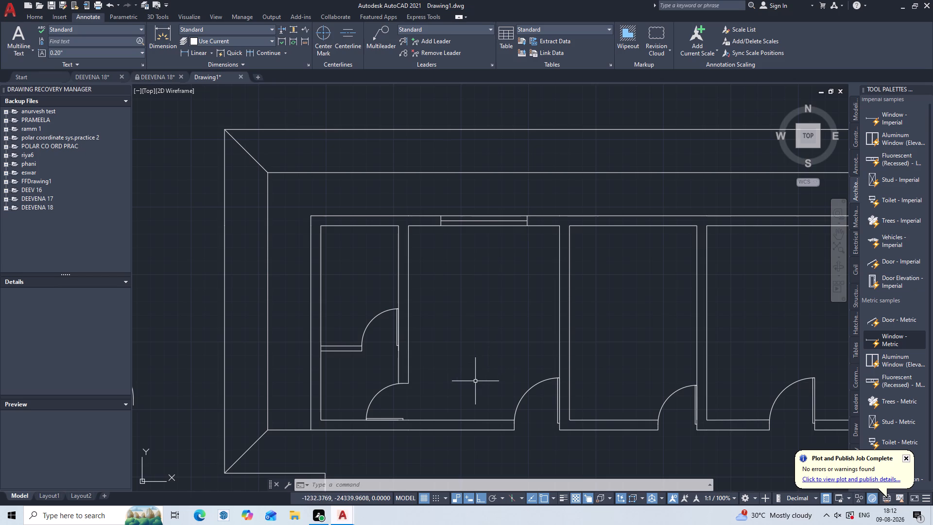
{"action": "middle_click_drag", "start_coordinate": [530, 329], "coordinate": [456, 337]}
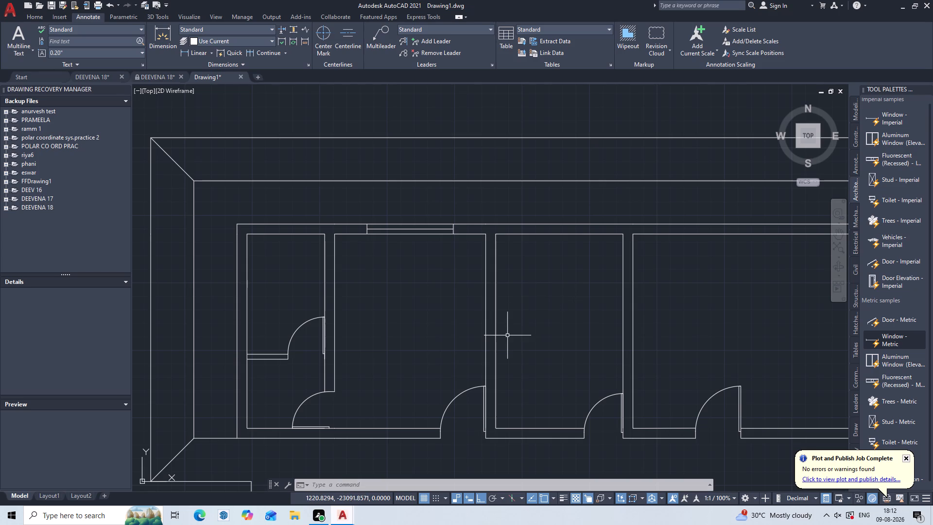
{"action": "key", "text": "l"}
{"action": "key", "text": "Return"}
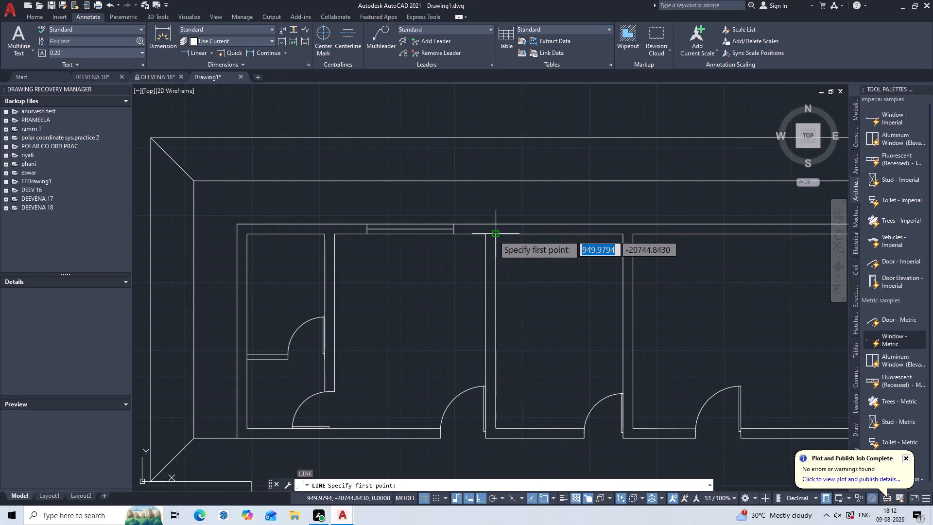
{"action": "left_click_drag", "start_coordinate": [494, 235], "coordinate": [491, 225]}
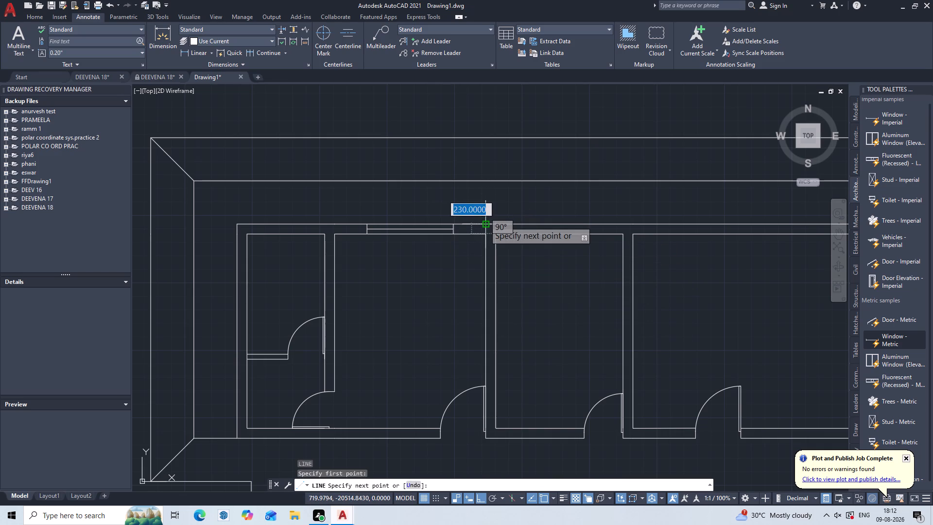
{"action": "left_click", "coordinate": [498, 222]}
{"action": "key", "text": "Escape"}
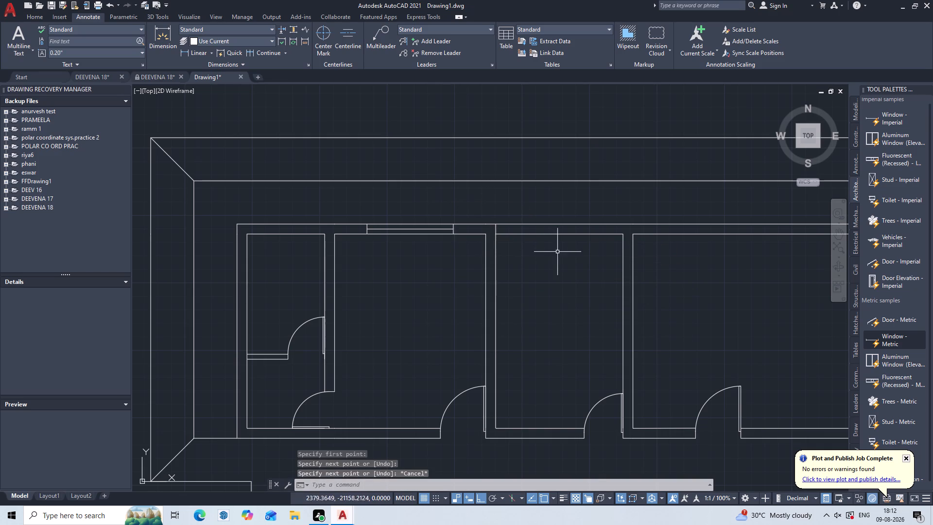
Offset the line at the west end of the third room's north wall by 1500 to the east.
{"action": "scroll", "coordinate": [506, 231], "scroll_direction": "up", "scroll_amount": 2}
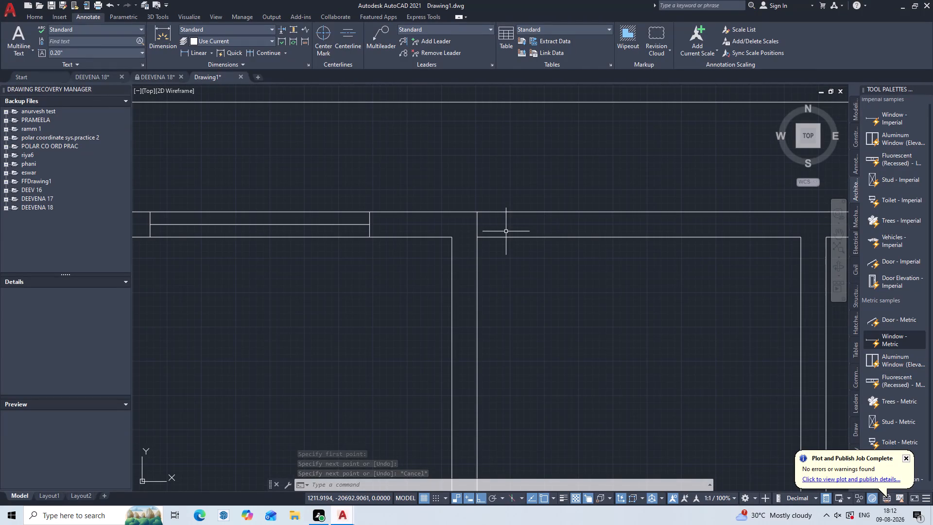
{"action": "key", "text": "o"}
{"action": "key", "text": "Return"}
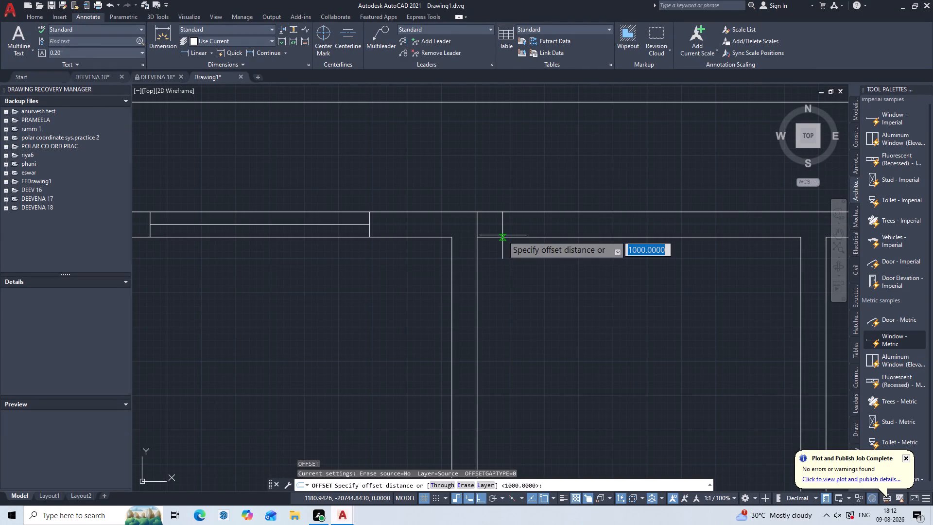
{"action": "type", "text": "15"}
{"action": "type", "text": "00"}
{"action": "key", "text": "Return"}
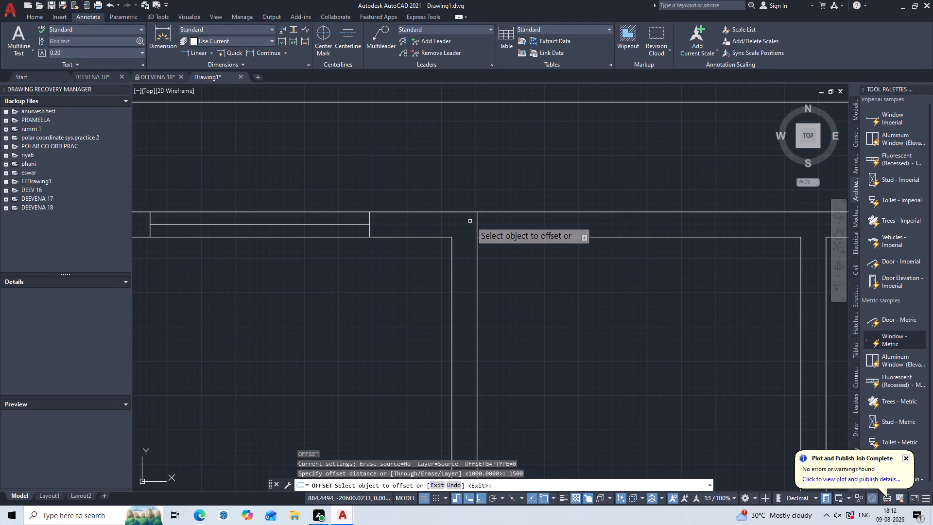
{"action": "left_click", "coordinate": [479, 226]}
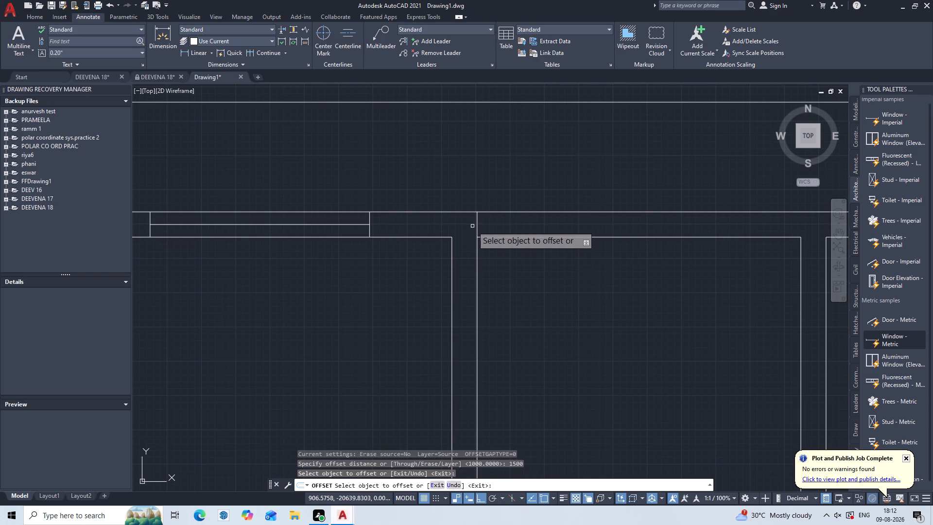
{"action": "left_click", "coordinate": [476, 226]}
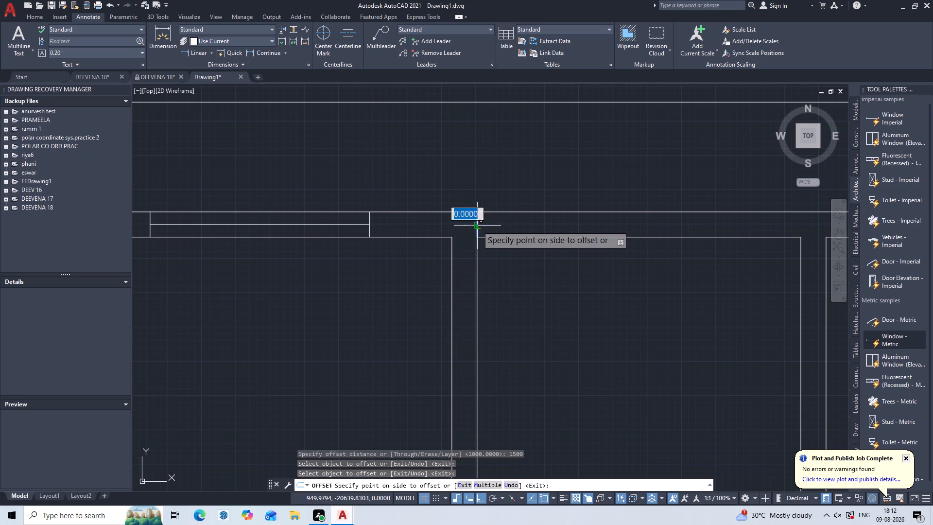
{"action": "left_click", "coordinate": [515, 234]}
{"action": "key", "text": "Escape"}
{"action": "key", "text": "Escape"}
{"action": "key", "text": "Escape"}
{"action": "key", "text": "Escape"}
{"action": "key", "text": "Escape"}
{"action": "key", "text": "Escape"}
{"action": "key", "text": "Escape"}
{"action": "key", "text": "Escape"}
{"action": "key", "text": "Escape"}
{"action": "key", "text": "Escape"}
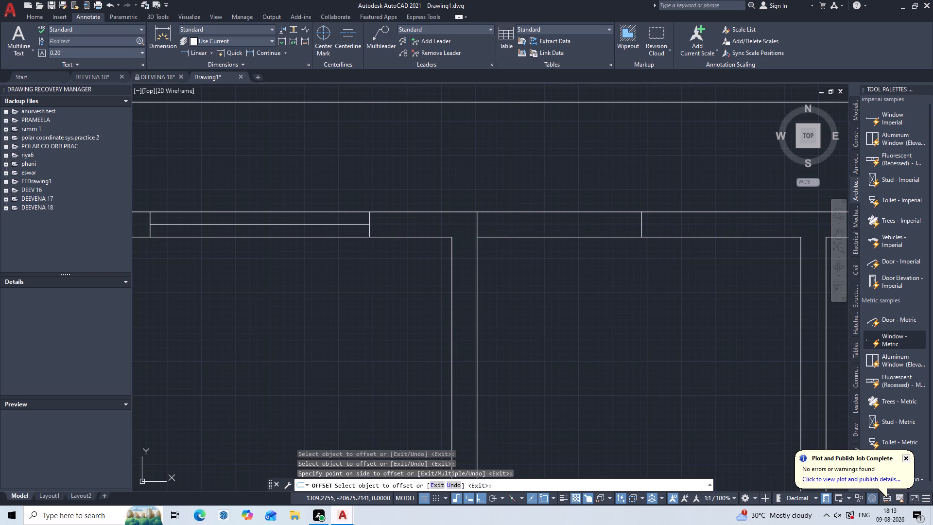
Draw a horizontal window line joining the midpoints of the two jamb lines in the third room's north wall.
{"action": "key", "text": "l"}
{"action": "key", "text": "Return"}
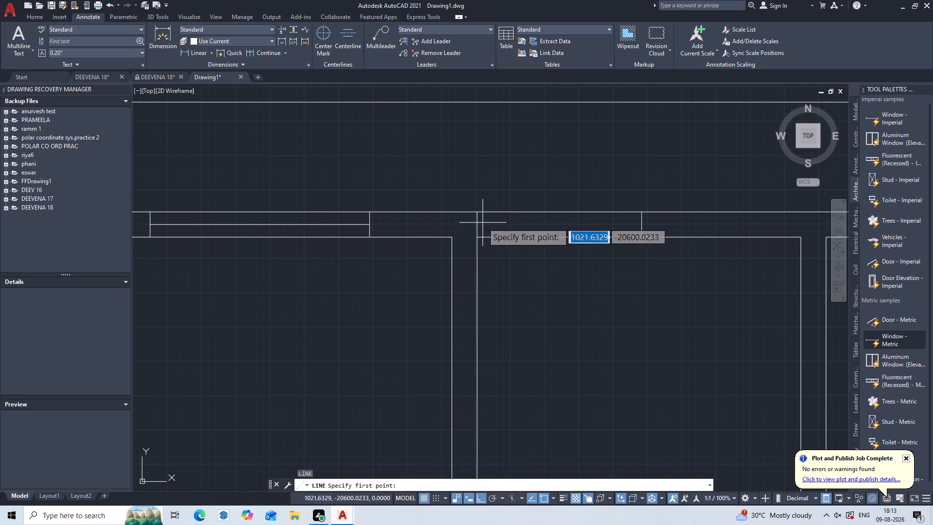
{"action": "left_click", "coordinate": [476, 227]}
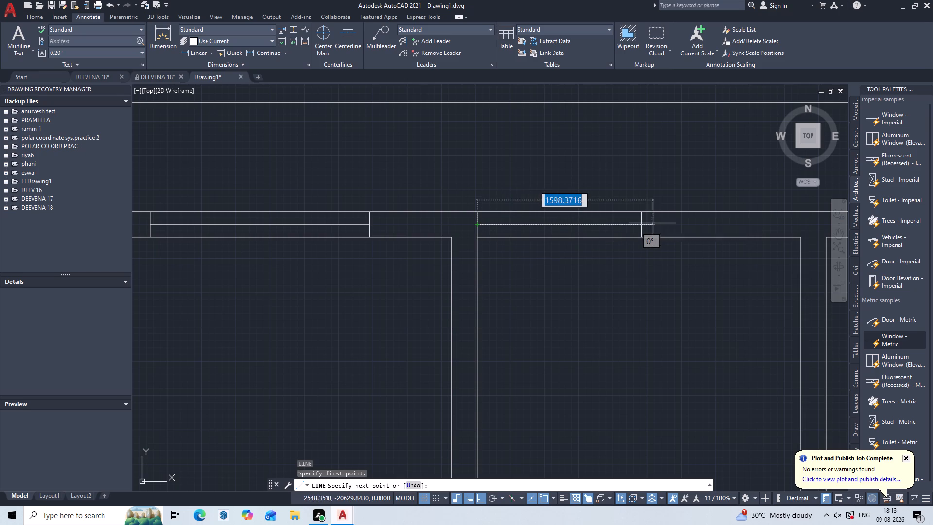
{"action": "left_click", "coordinate": [643, 224]}
{"action": "key", "text": "Return"}
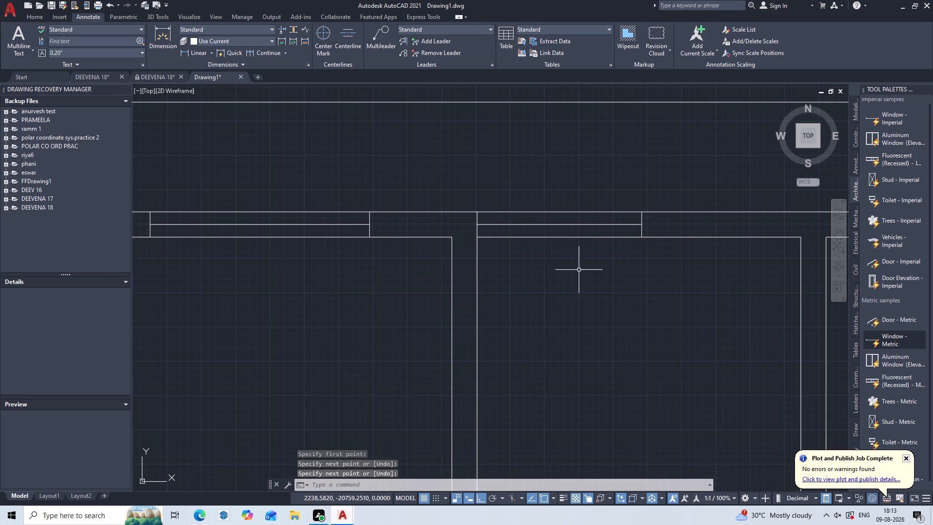
Flip the spare door block west of the plan so its swing is Inside and its hinge is Left.
{"action": "scroll", "coordinate": [567, 298], "scroll_direction": "down", "scroll_amount": 2}
{"action": "middle_click_drag", "start_coordinate": [567, 299], "coordinate": [535, 253]}
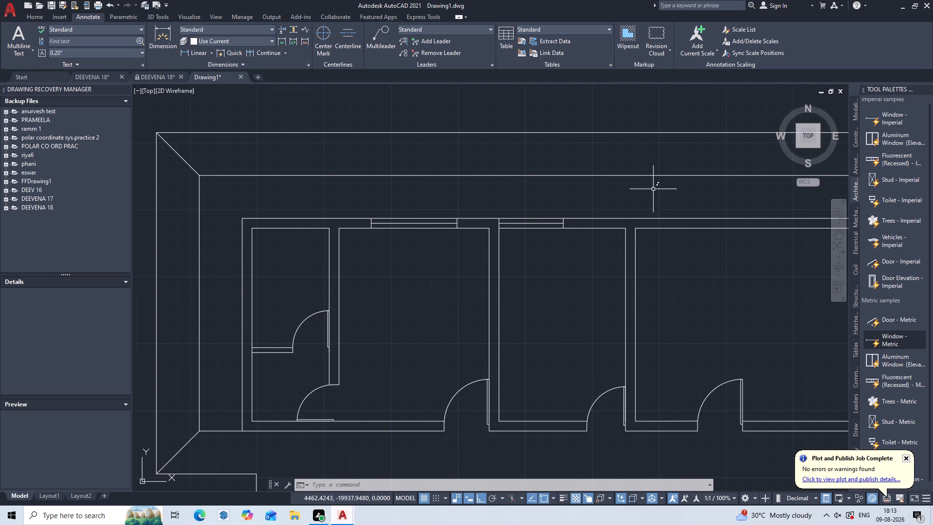
{"action": "scroll", "coordinate": [662, 167], "scroll_direction": "down", "scroll_amount": 1}
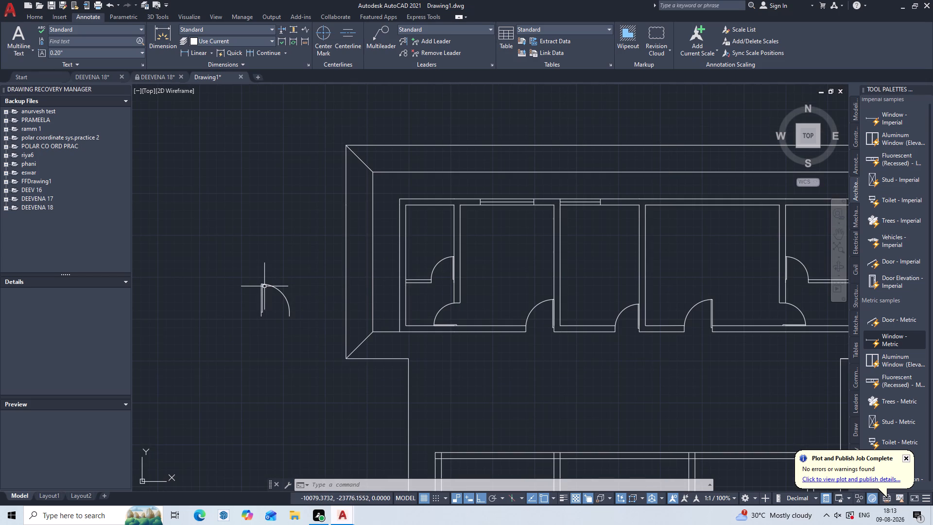
{"action": "scroll", "coordinate": [264, 286], "scroll_direction": "up", "scroll_amount": 2}
{"action": "middle_click_drag", "start_coordinate": [264, 287], "coordinate": [328, 243]}
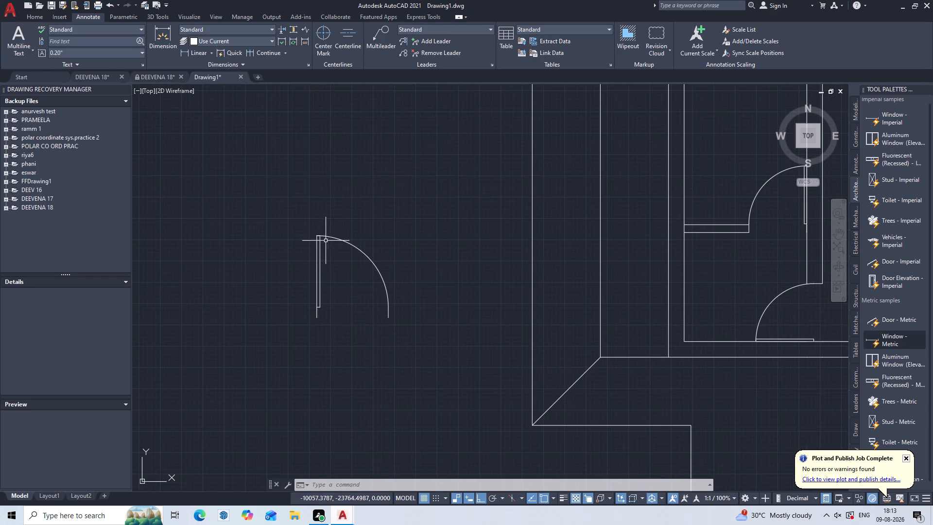
{"action": "left_click", "coordinate": [317, 273]}
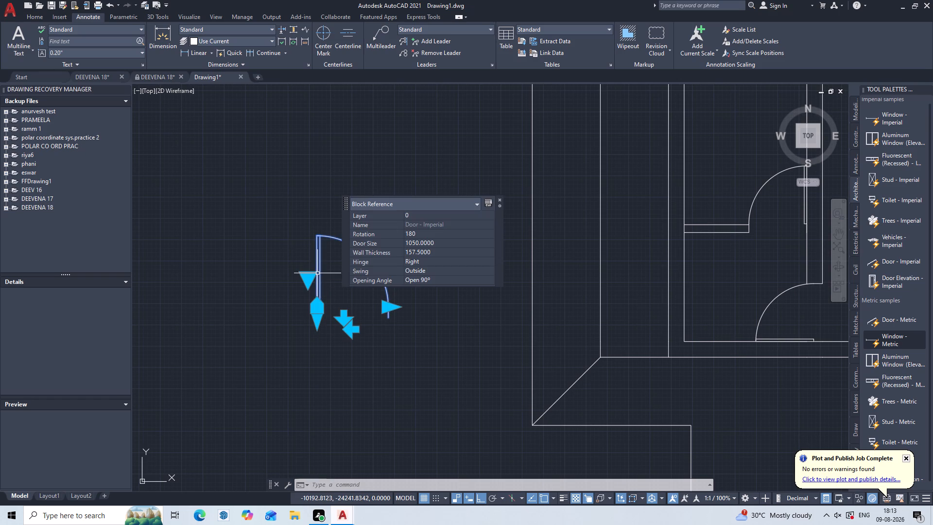
{"action": "left_click", "coordinate": [343, 315]}
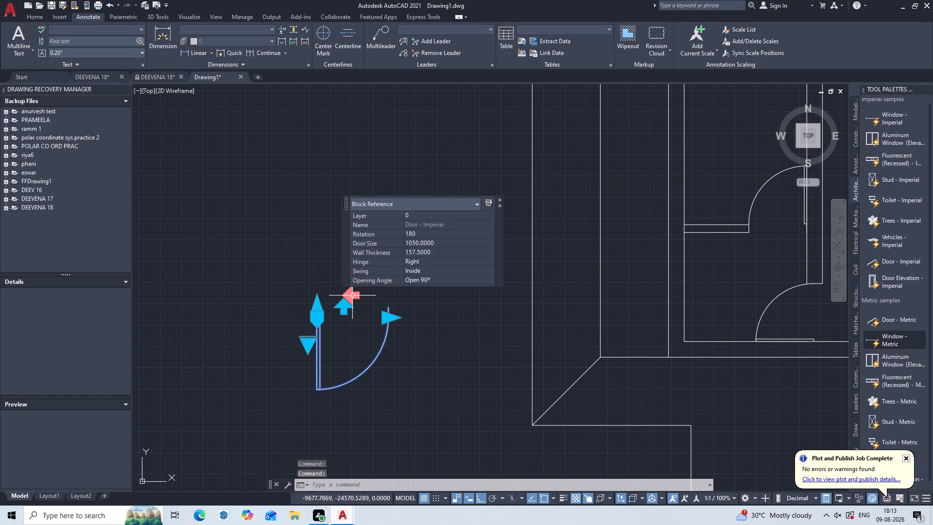
{"action": "left_click", "coordinate": [350, 297]}
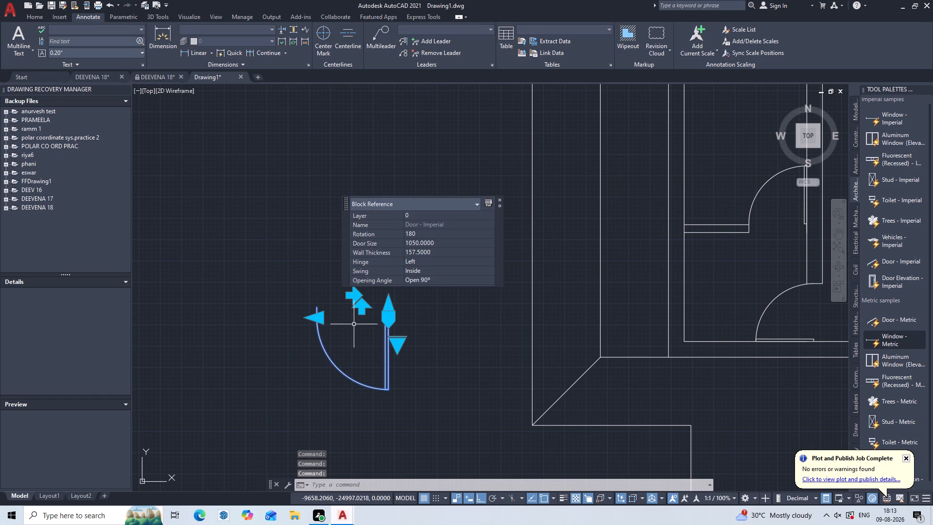
{"action": "key", "text": "Escape"}
Scale the spare door by reference about its hinge-side top endpoint, taking its opening width as reference and 900 as the new length.
{"action": "left_click", "coordinate": [402, 301]}
{"action": "left_click", "coordinate": [275, 386]}
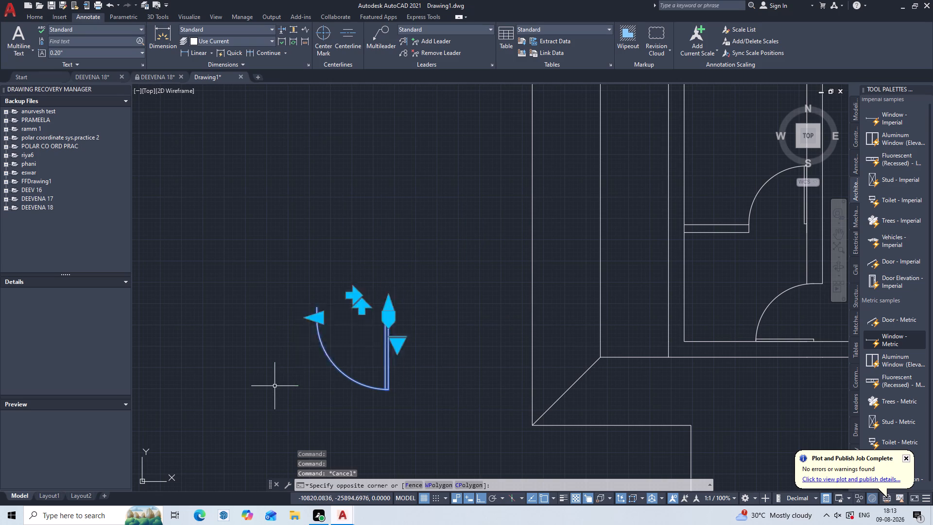
{"action": "type", "text": "SC"}
{"action": "key", "text": "Return"}
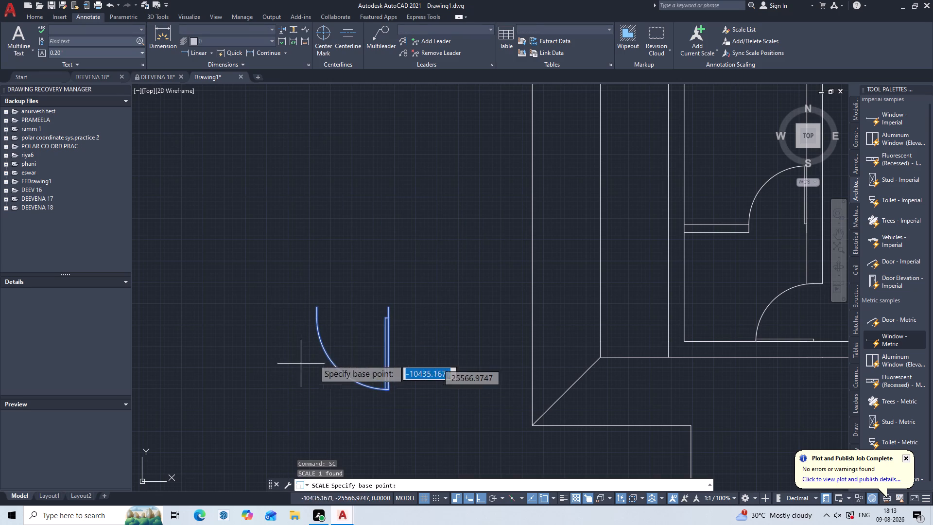
{"action": "left_click", "coordinate": [391, 306]}
{"action": "key", "text": "r"}
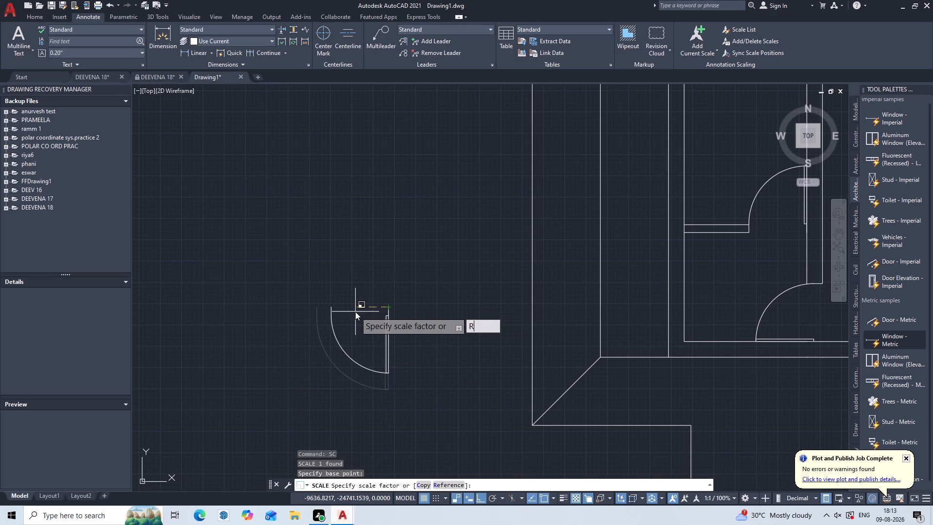
{"action": "key", "text": "Return"}
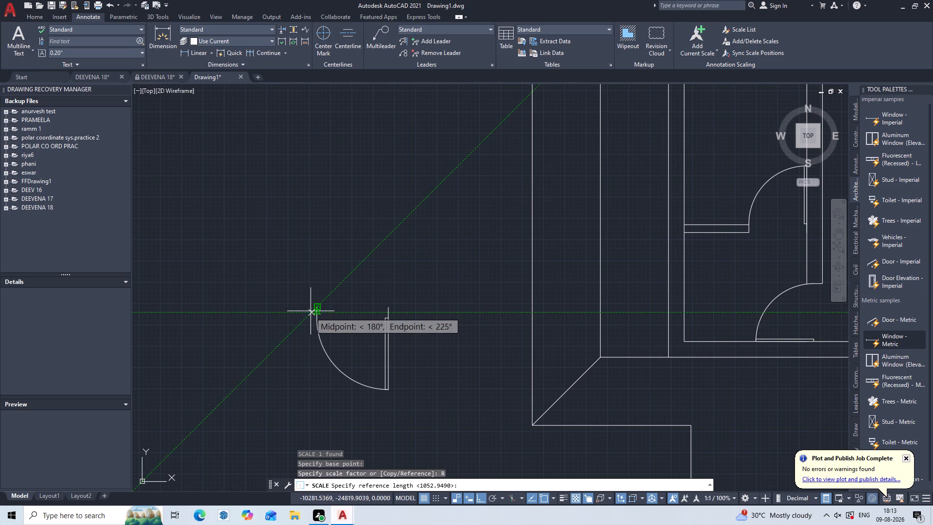
{"action": "left_click", "coordinate": [314, 309]}
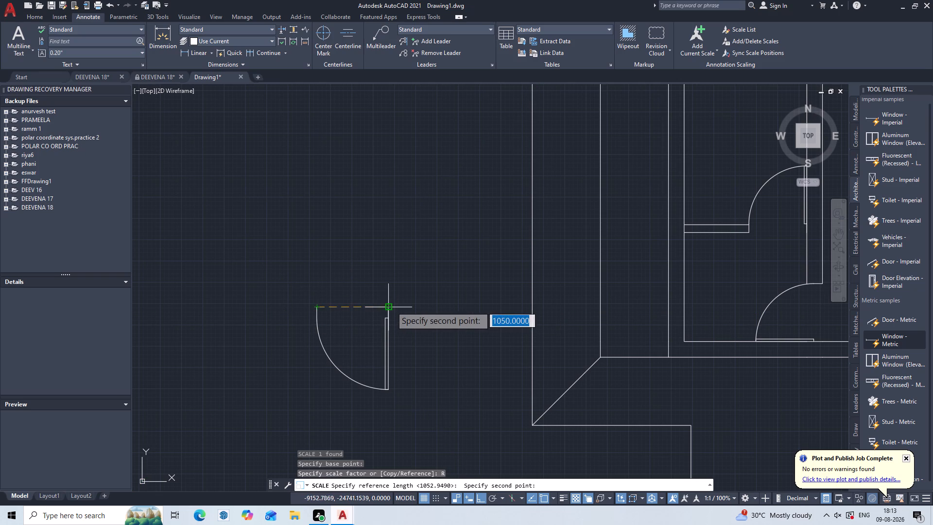
{"action": "left_click", "coordinate": [391, 306]}
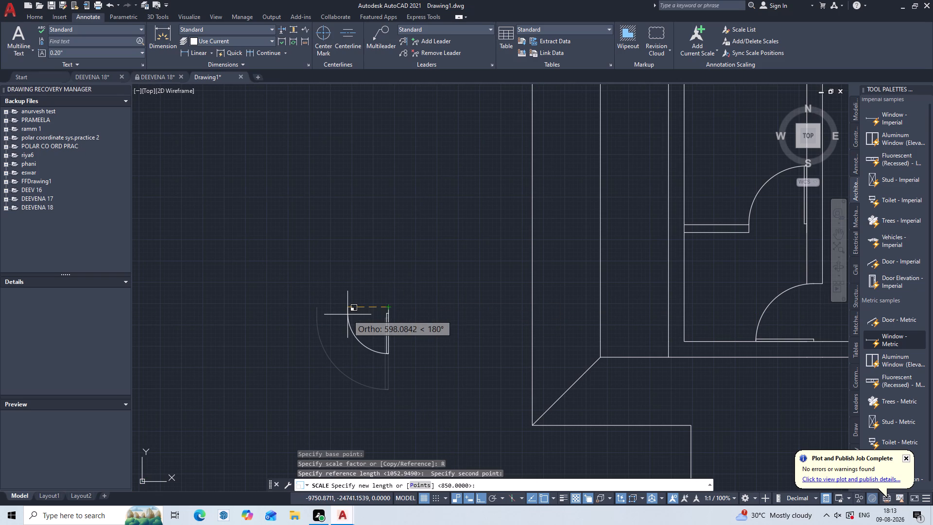
{"action": "key", "text": "9"}
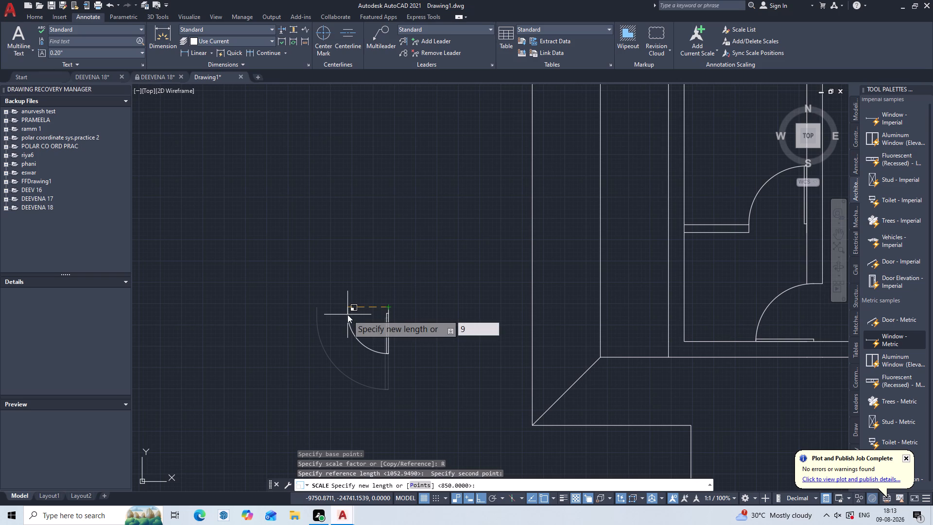
{"action": "type", "text": "00"}
{"action": "key", "text": "Return"}
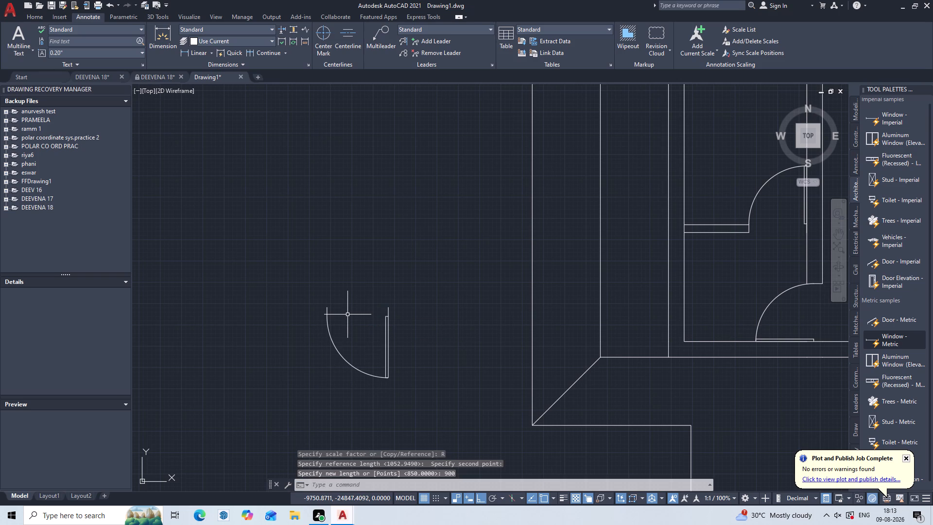
Copy the spare door from its hinge-side top endpoint to the outer wall line at the east end of the third room's north wall.
{"action": "left_click_drag", "start_coordinate": [447, 264], "coordinate": [438, 274]}
{"action": "left_click", "coordinate": [303, 380]}
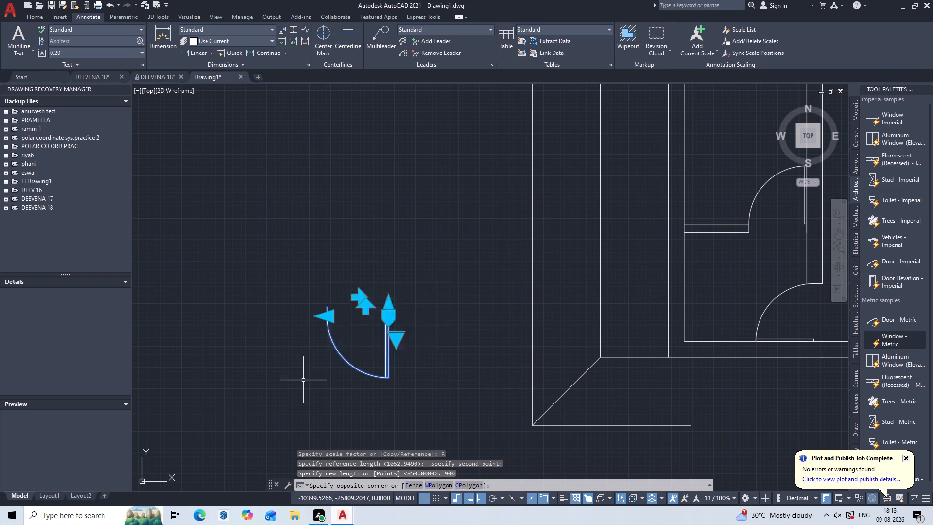
{"action": "key", "text": "c"}
{"action": "type", "text": "OP"}
{"action": "key", "text": "Return"}
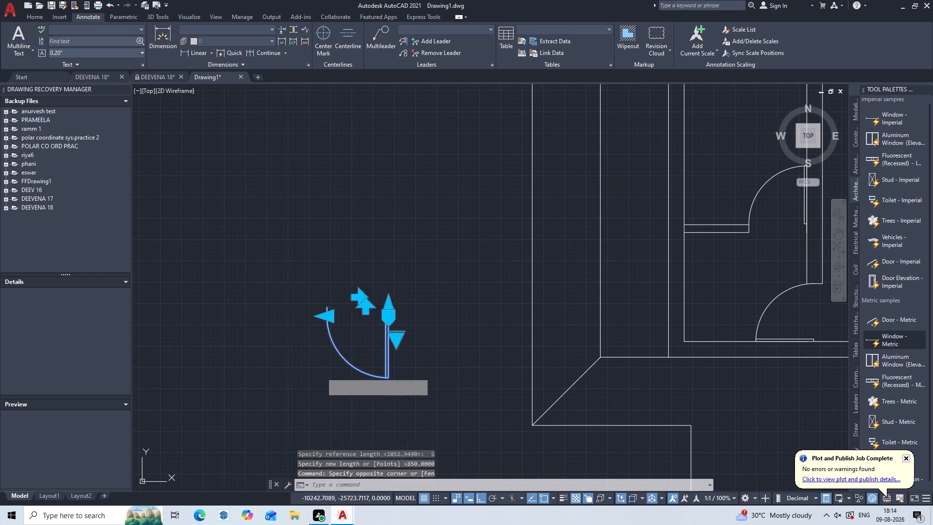
{"action": "left_click", "coordinate": [387, 307]}
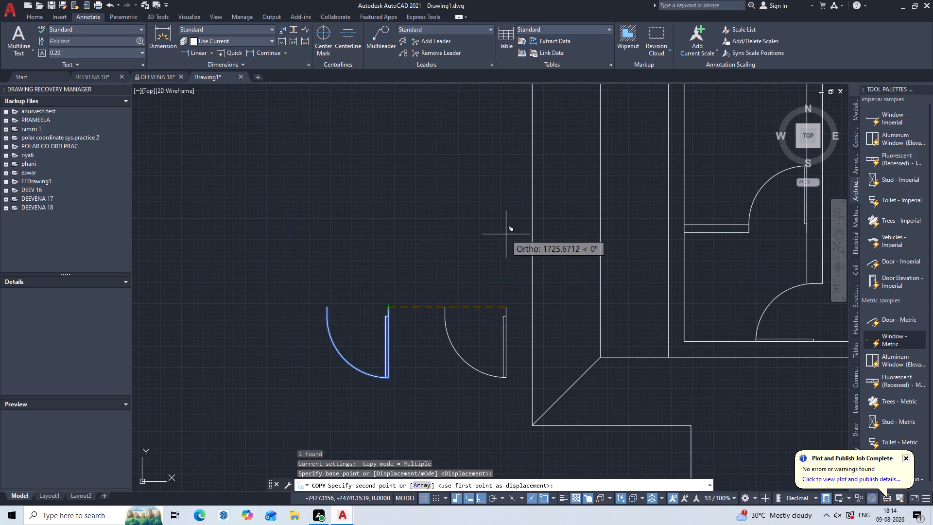
{"action": "key", "text": "F8"}
{"action": "scroll", "coordinate": [553, 221], "scroll_direction": "down", "scroll_amount": 2}
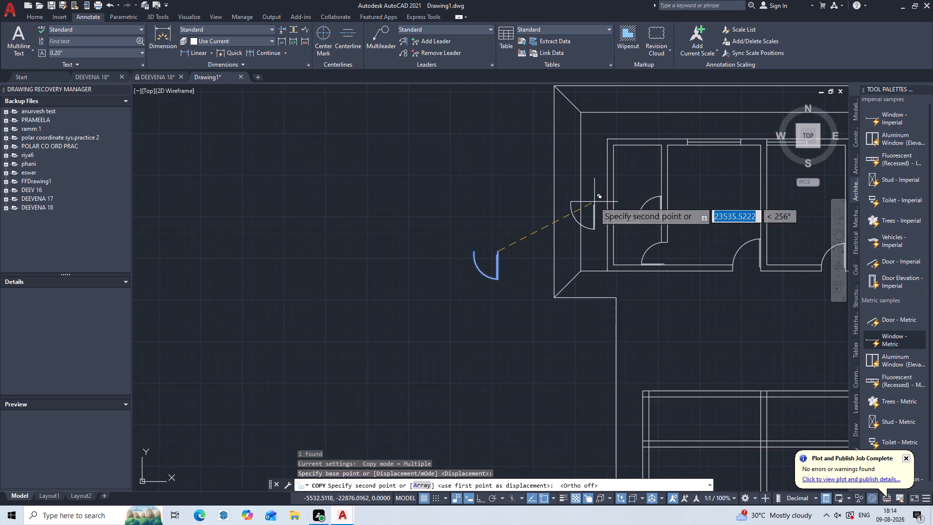
{"action": "middle_click_drag", "start_coordinate": [594, 202], "coordinate": [265, 368]}
{"action": "scroll", "coordinate": [428, 319], "scroll_direction": "down", "scroll_amount": 1}
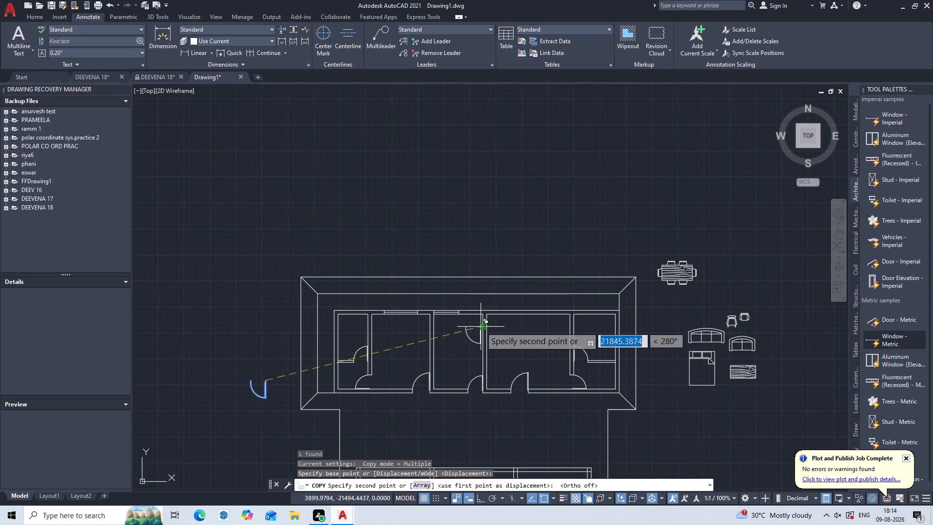
{"action": "scroll", "coordinate": [481, 327], "scroll_direction": "up", "scroll_amount": 2}
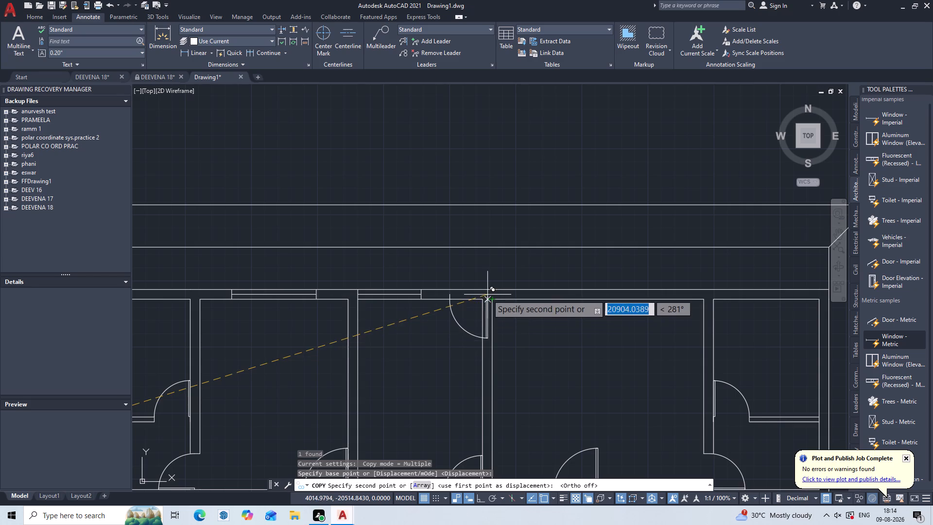
{"action": "scroll", "coordinate": [475, 299], "scroll_direction": "up", "scroll_amount": 2}
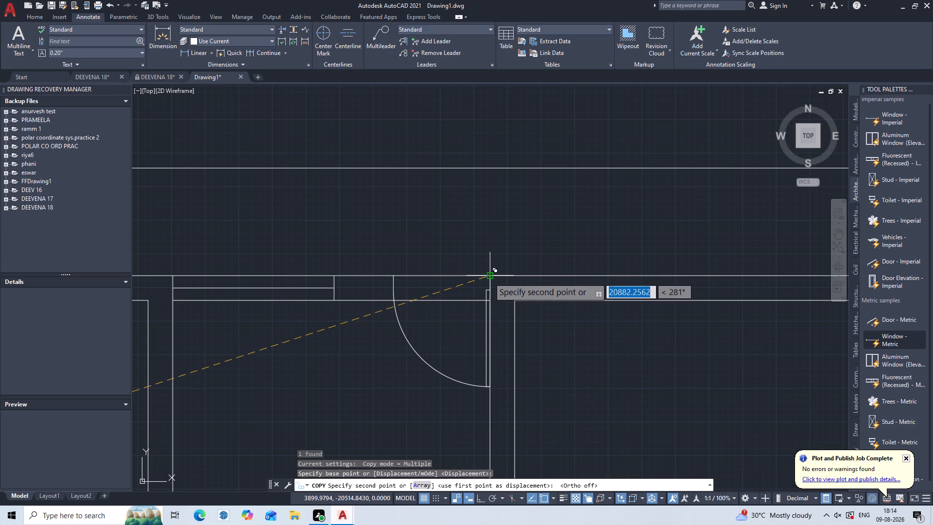
{"action": "left_click", "coordinate": [489, 278]}
{"action": "key", "text": "Escape"}
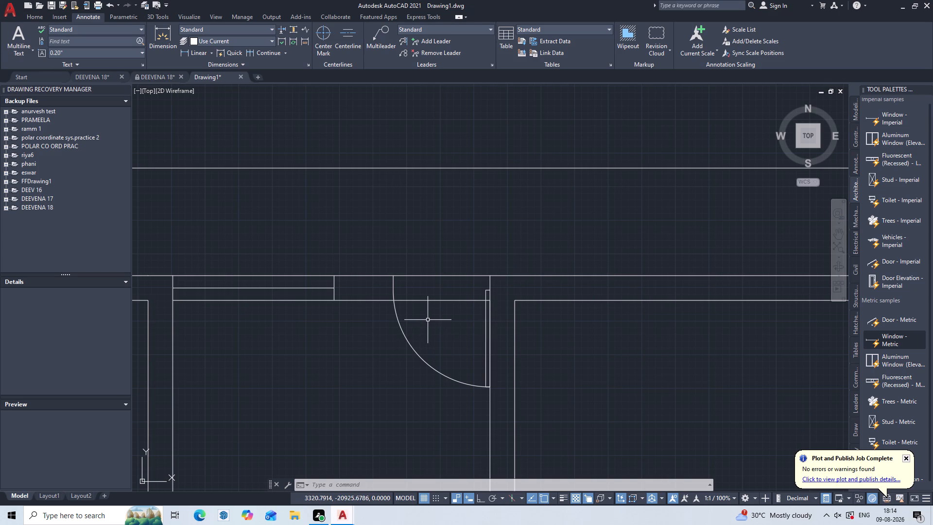
Delete the inner line of the third room's north wall.
{"action": "left_click", "coordinate": [419, 300]}
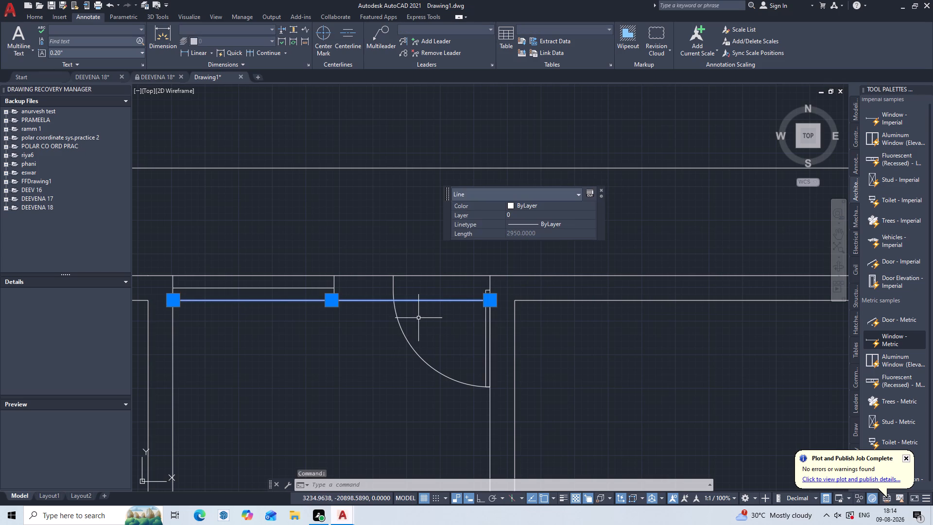
{"action": "key", "text": "Delete"}
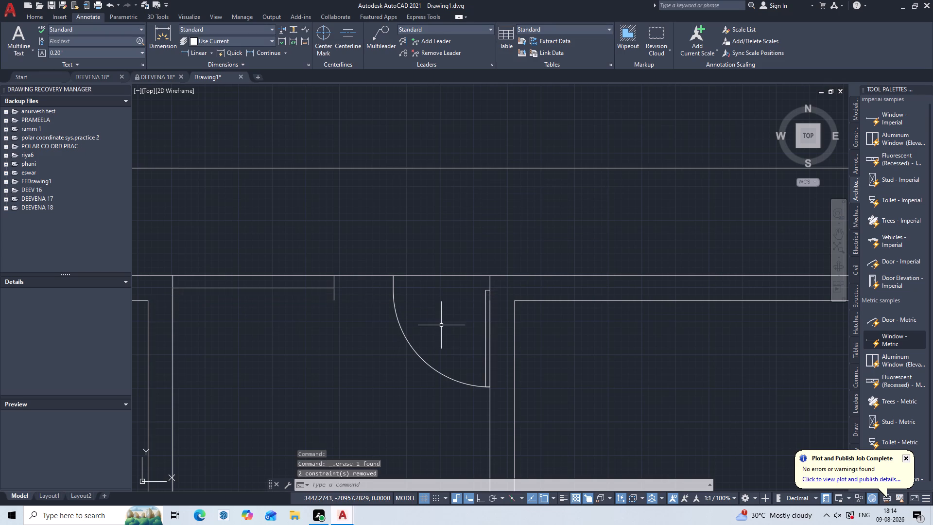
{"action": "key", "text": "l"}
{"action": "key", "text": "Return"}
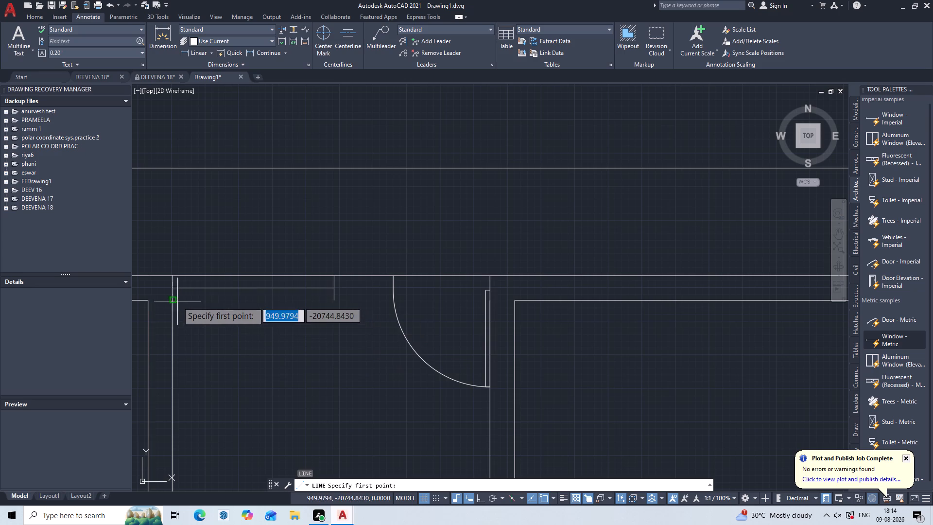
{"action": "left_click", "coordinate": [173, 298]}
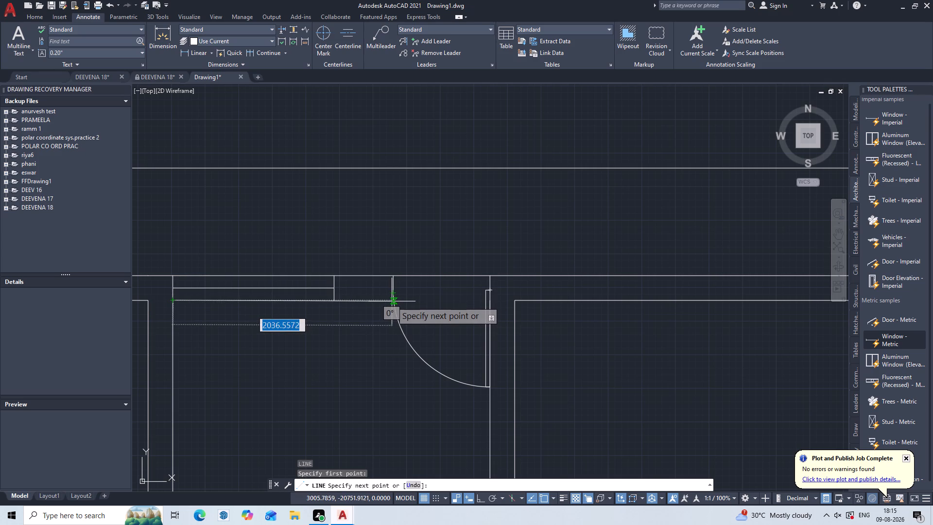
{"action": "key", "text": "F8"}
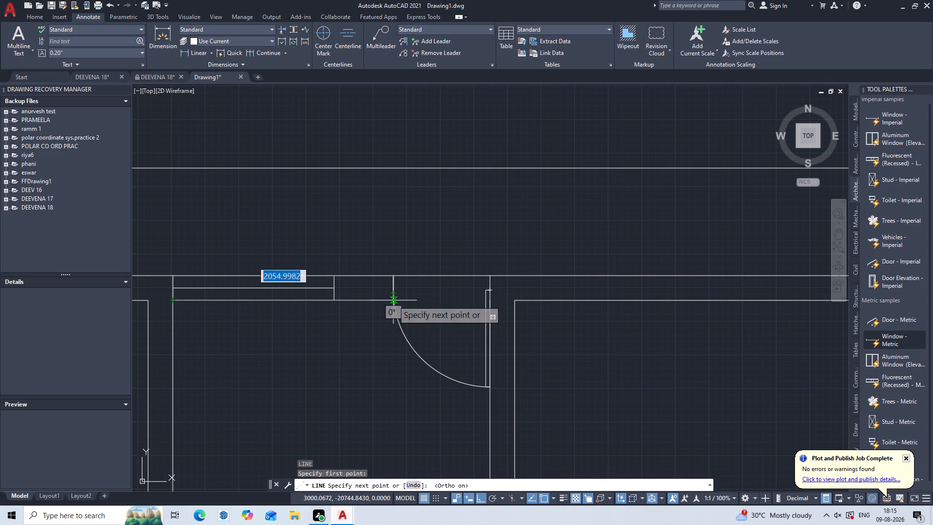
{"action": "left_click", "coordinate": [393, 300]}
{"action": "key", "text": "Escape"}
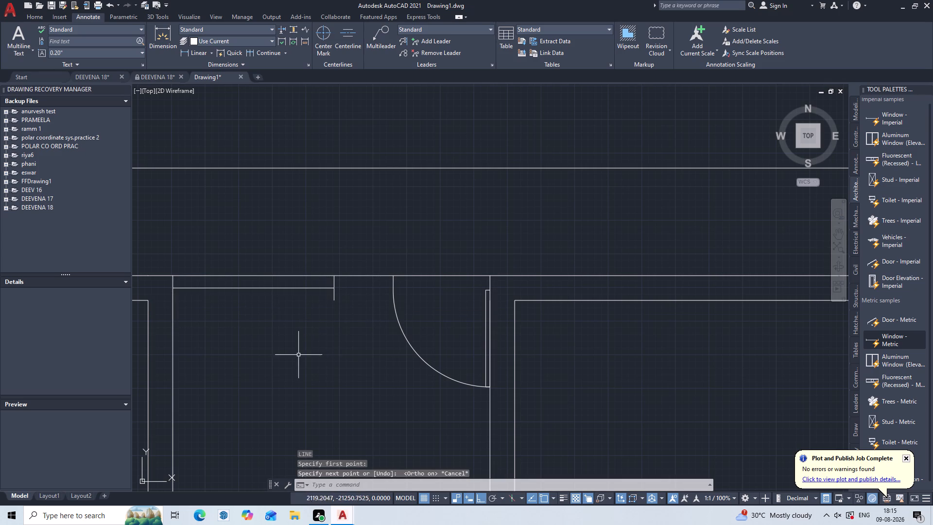
Draw a 2050 long inner wall line from the third room's northwest inner corner east to the new door's west jamb.
{"action": "key", "text": "l"}
{"action": "key", "text": "Return"}
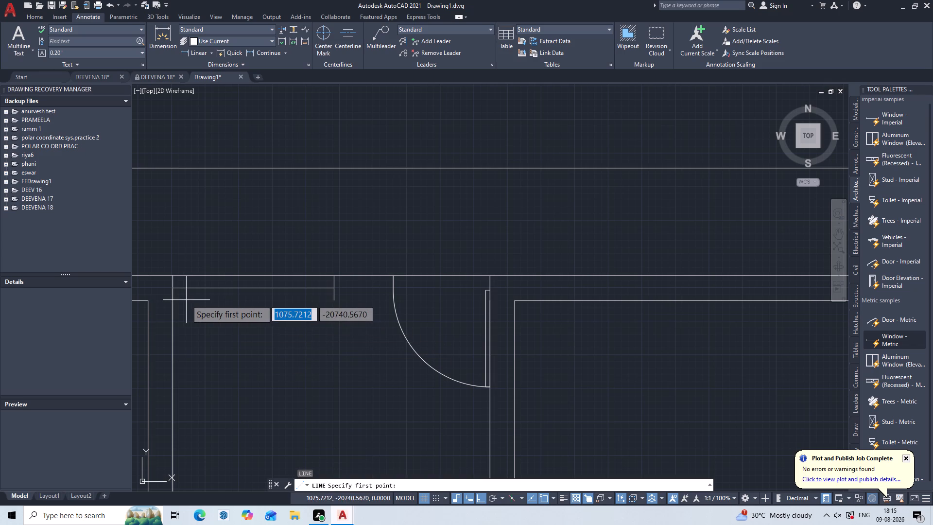
{"action": "left_click", "coordinate": [173, 301]}
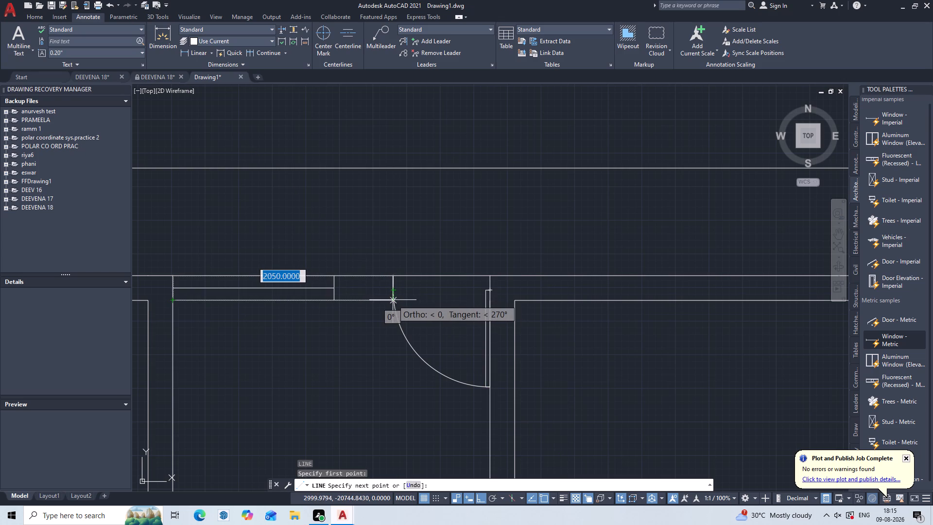
{"action": "left_click", "coordinate": [393, 300]}
{"action": "key", "text": "Escape"}
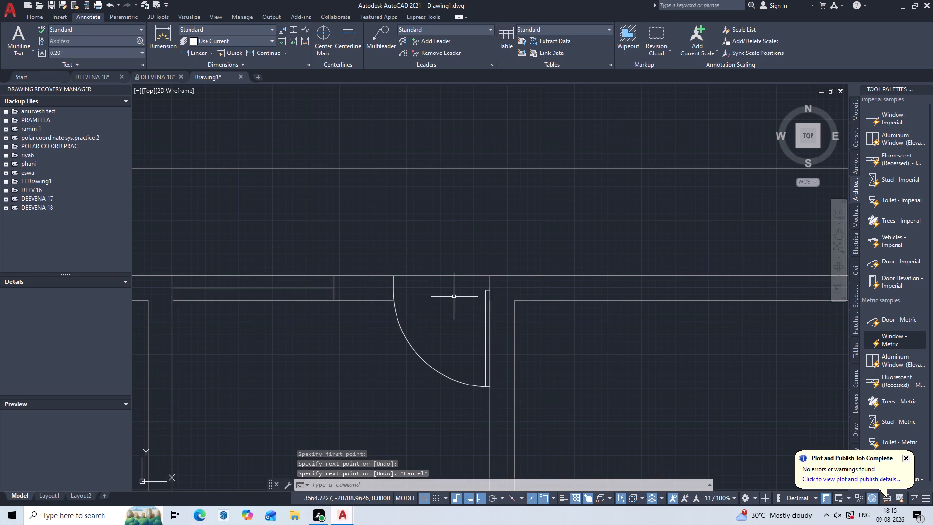
{"action": "scroll", "coordinate": [446, 305], "scroll_direction": "down", "scroll_amount": 1}
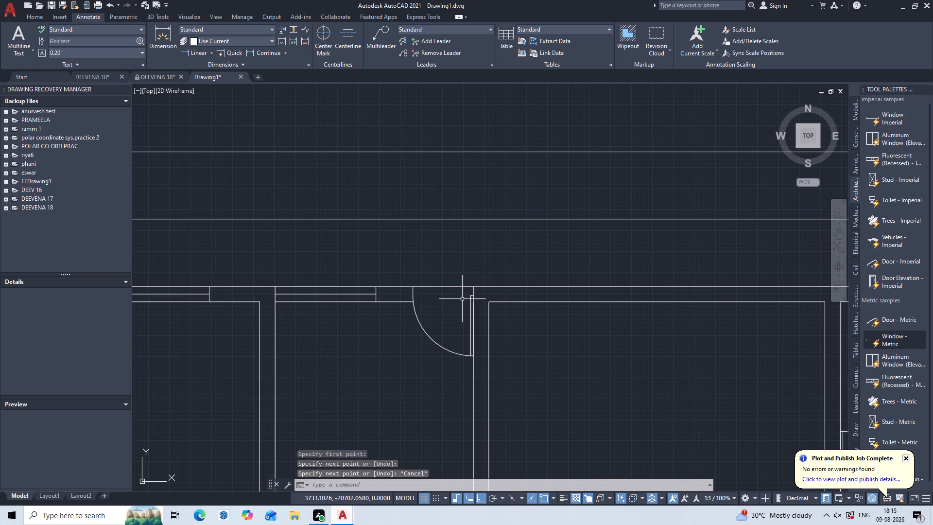
Delete the outer line of the third room's north wall, which runs across the new door opening.
{"action": "scroll", "coordinate": [462, 299], "scroll_direction": "down", "scroll_amount": 1}
{"action": "scroll", "coordinate": [459, 291], "scroll_direction": "up", "scroll_amount": 1}
{"action": "left_click", "coordinate": [458, 291]}
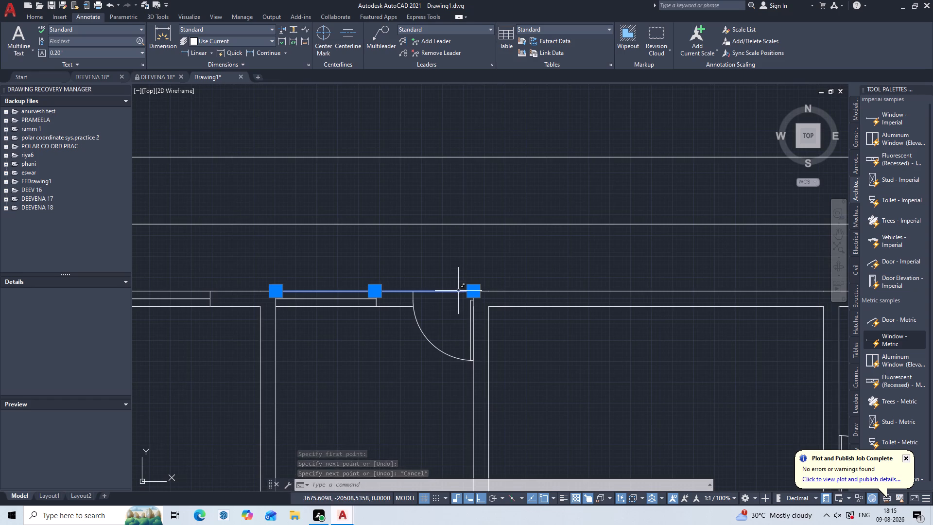
{"action": "key", "text": "Delete"}
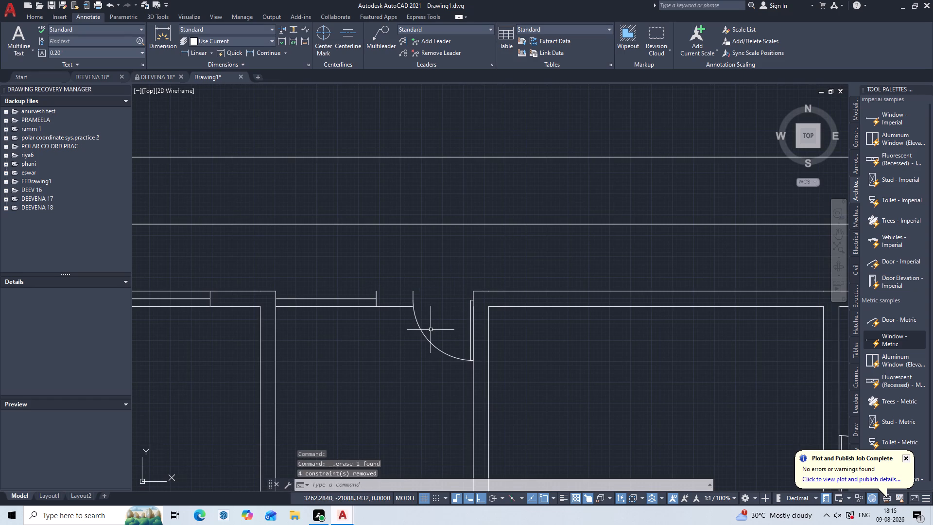
Draw an outer wall line from the third room's northwest outer corner east to the new door's west jamb.
{"action": "key", "text": "l"}
{"action": "key", "text": "Return"}
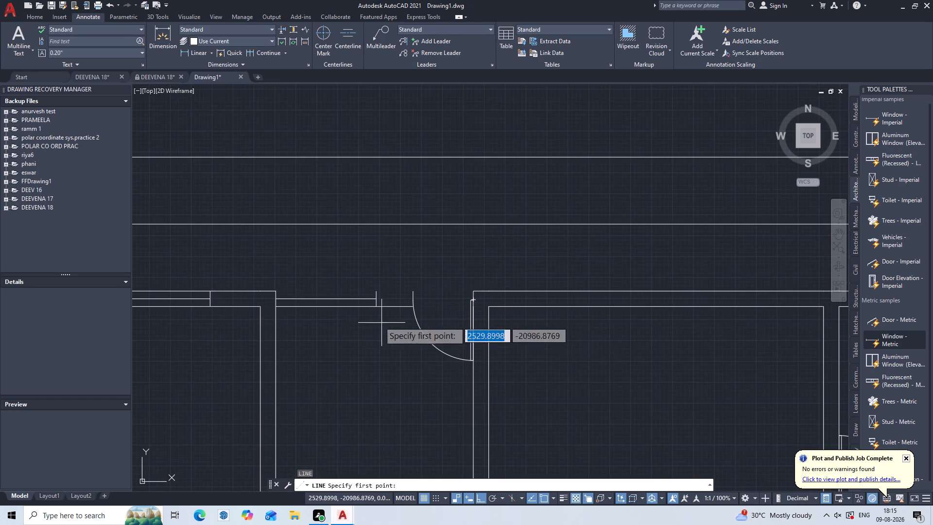
{"action": "left_click", "coordinate": [275, 289]}
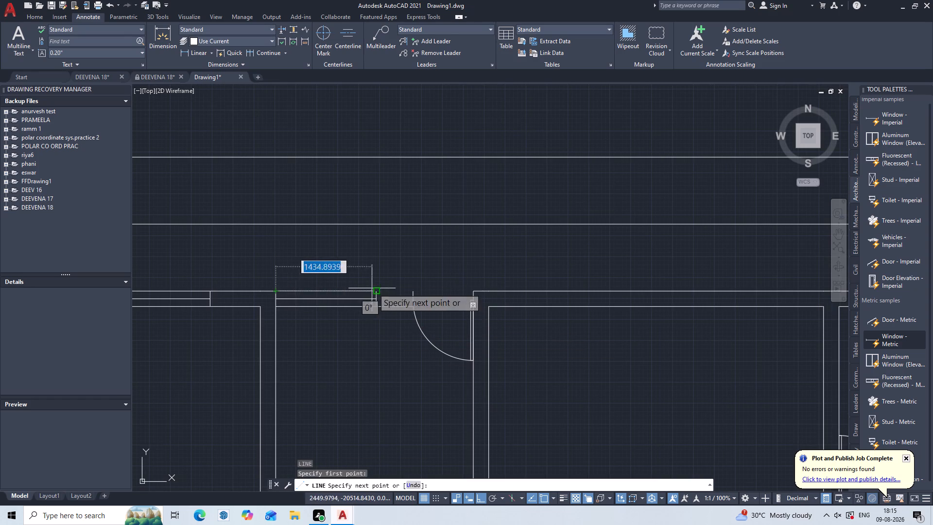
{"action": "left_click", "coordinate": [414, 288]}
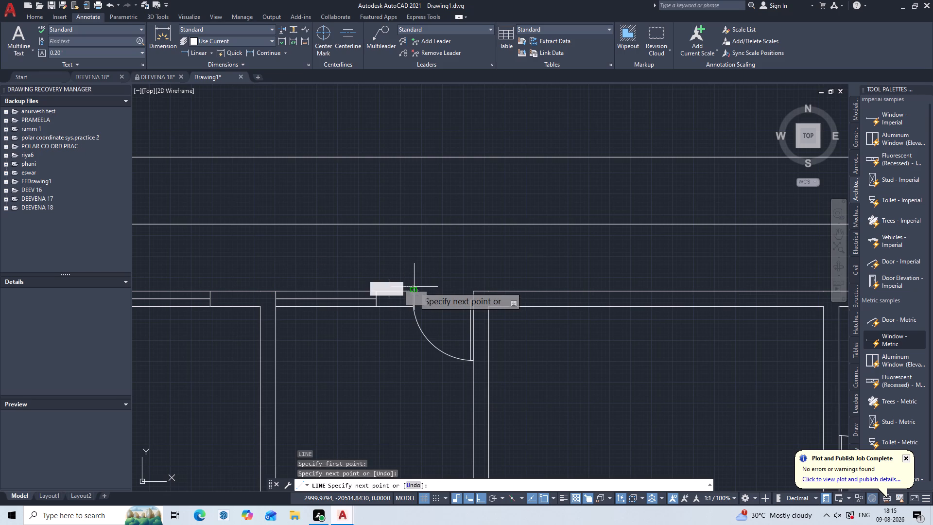
{"action": "key", "text": "Escape"}
Examine the upper floor plan's rooms, doors and north wall openings.
{"action": "scroll", "coordinate": [435, 313], "scroll_direction": "down", "scroll_amount": 3}
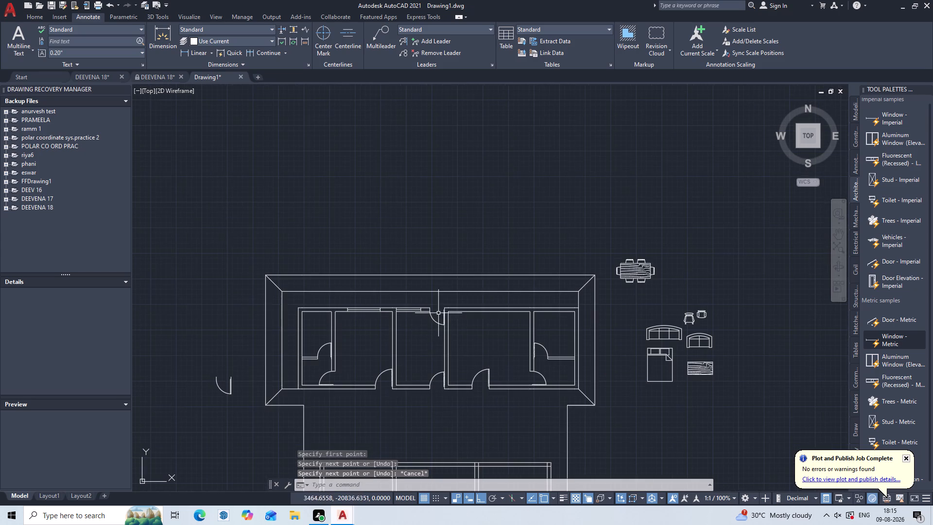
{"action": "middle_click_drag", "start_coordinate": [433, 333], "coordinate": [466, 205]}
{"action": "scroll", "coordinate": [471, 189], "scroll_direction": "up", "scroll_amount": 3}
{"action": "scroll", "coordinate": [471, 189], "scroll_direction": "down", "scroll_amount": 1}
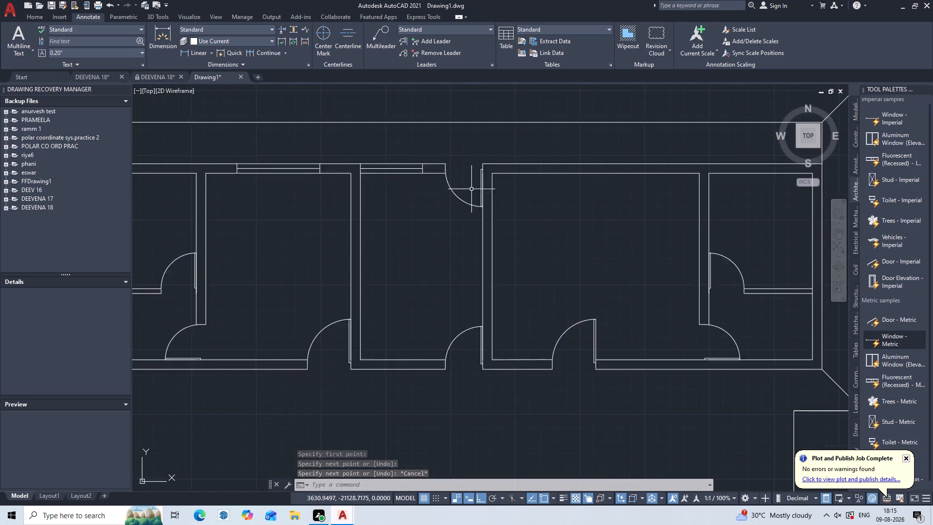
{"action": "scroll", "coordinate": [471, 189], "scroll_direction": "down", "scroll_amount": 1}
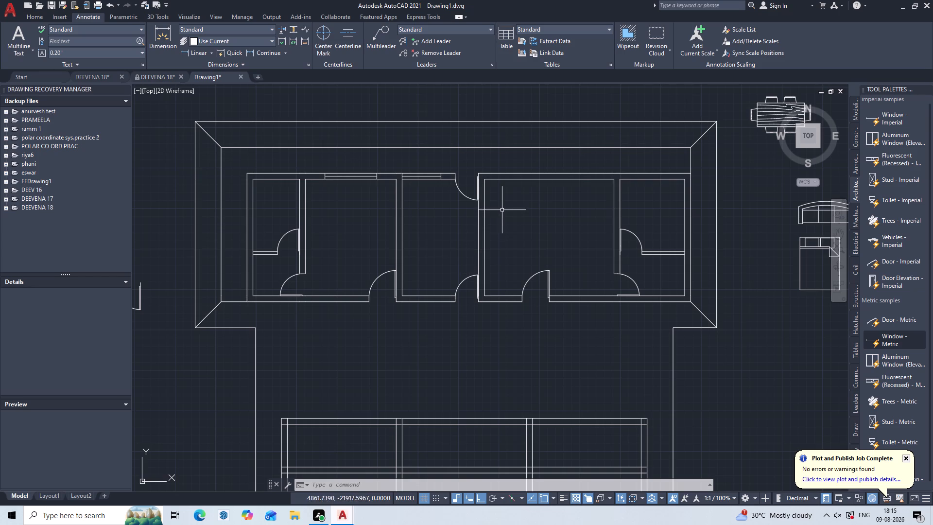
{"action": "scroll", "coordinate": [488, 198], "scroll_direction": "up", "scroll_amount": 3}
{"action": "scroll", "coordinate": [487, 198], "scroll_direction": "down", "scroll_amount": 2}
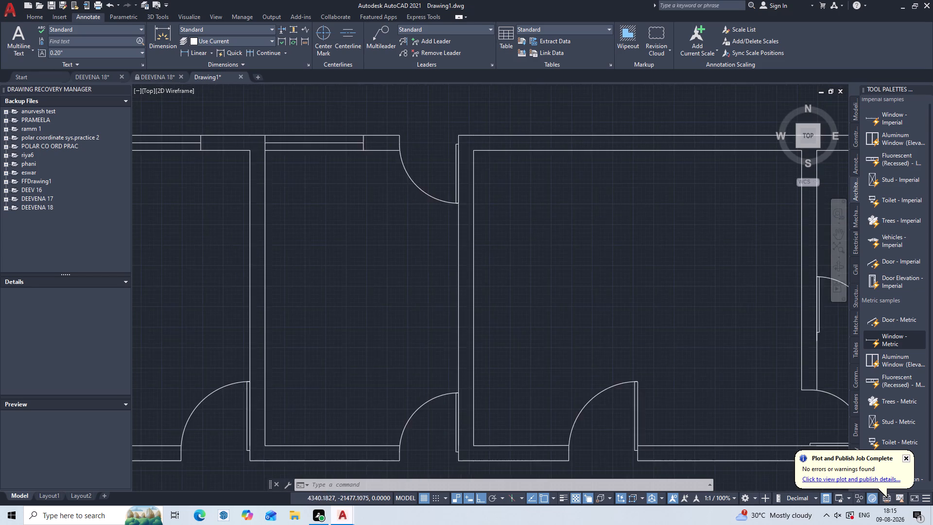
{"action": "middle_click_drag", "start_coordinate": [487, 198], "coordinate": [551, 240]}
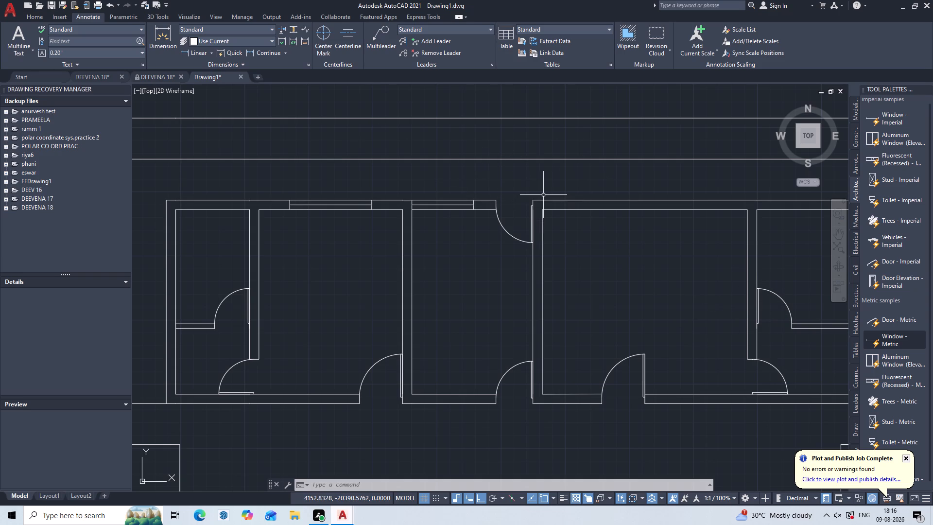
{"action": "scroll", "coordinate": [503, 267], "scroll_direction": "down", "scroll_amount": 1}
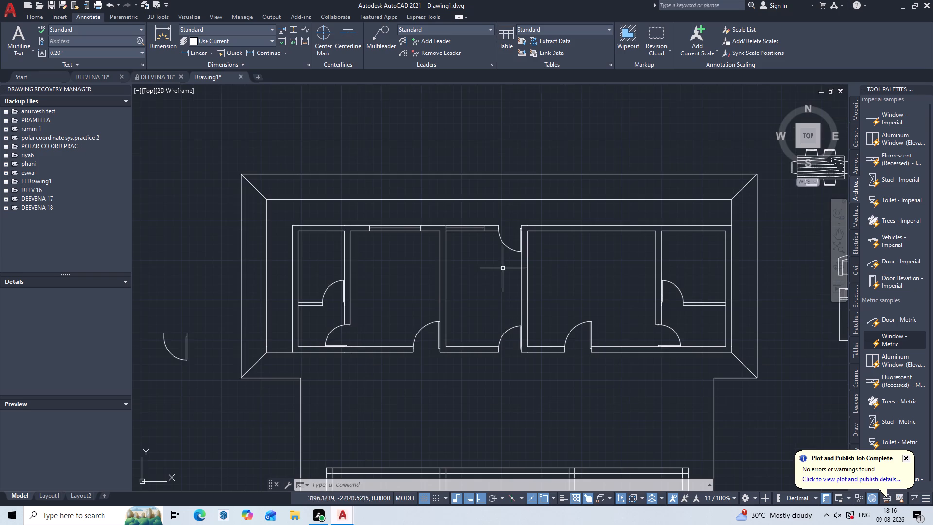
{"action": "middle_click_drag", "start_coordinate": [501, 270], "coordinate": [537, 260]}
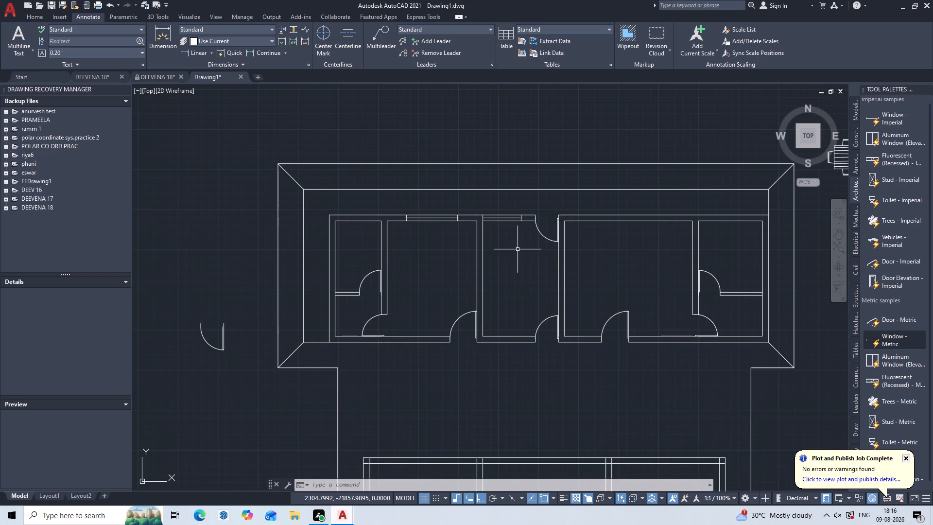
{"action": "scroll", "coordinate": [518, 249], "scroll_direction": "up", "scroll_amount": 1}
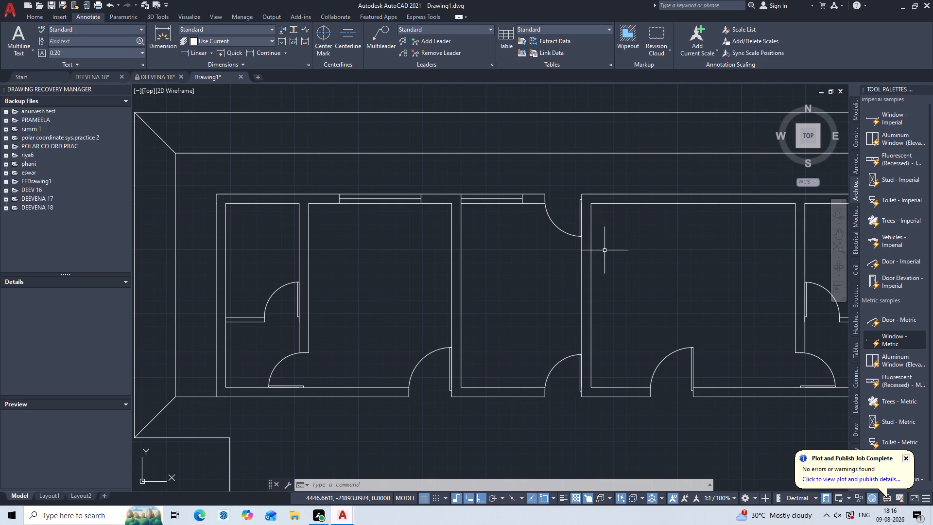
{"action": "middle_click_drag", "start_coordinate": [605, 252], "coordinate": [541, 263]}
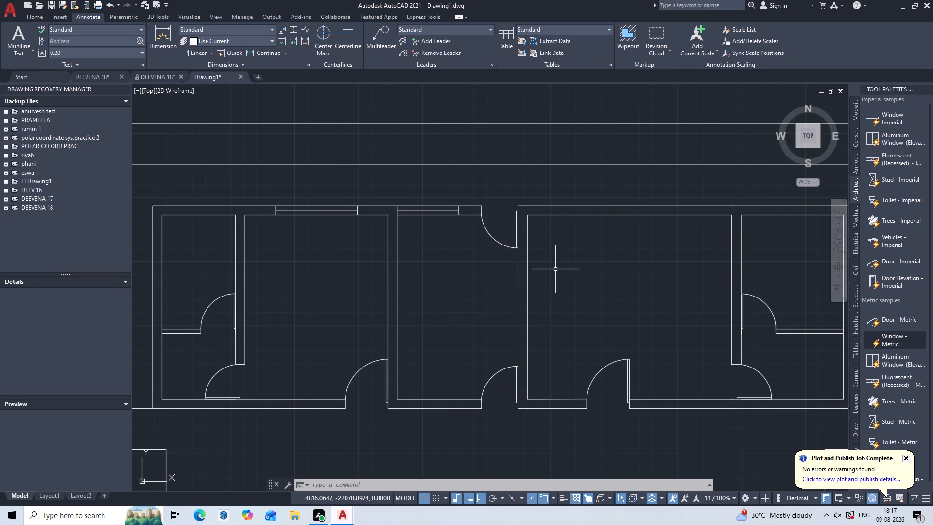
Draw a line about 230 long across the westmost room's north wall, from its northeast inner corner to the outer wall line.
{"action": "scroll", "coordinate": [554, 270], "scroll_direction": "down", "scroll_amount": 1}
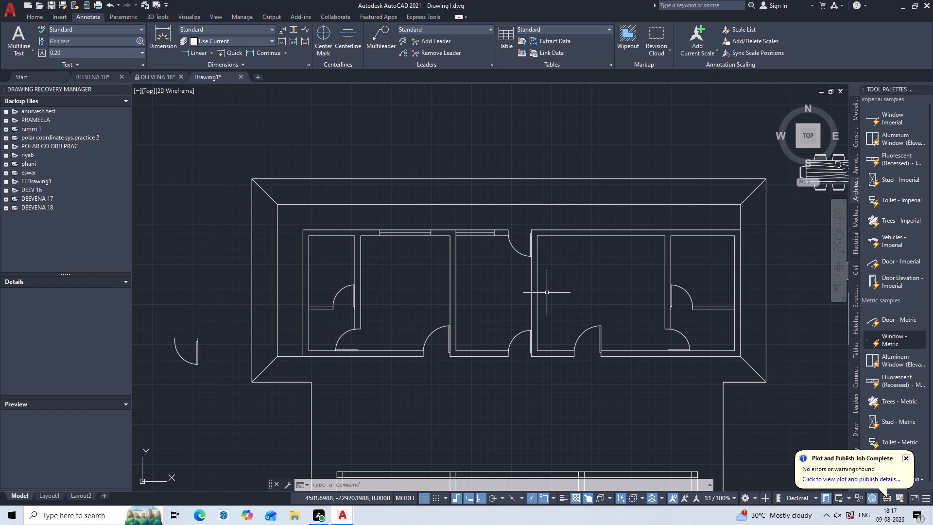
{"action": "scroll", "coordinate": [348, 246], "scroll_direction": "up", "scroll_amount": 2}
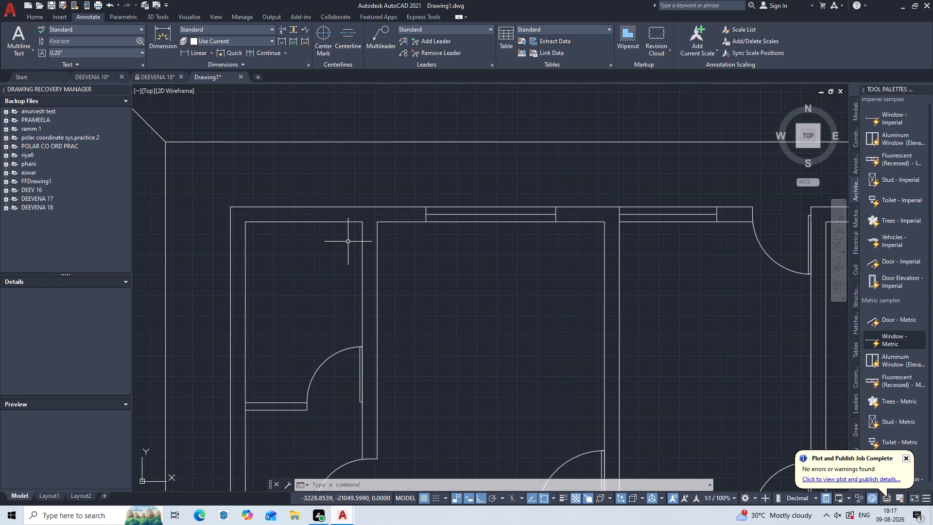
{"action": "key", "text": "l"}
{"action": "key", "text": "Return"}
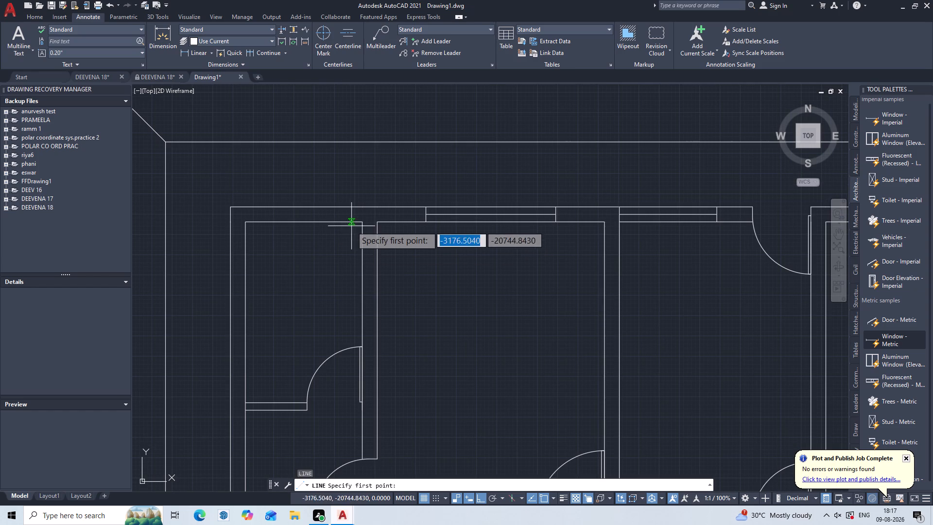
{"action": "left_click", "coordinate": [361, 225]}
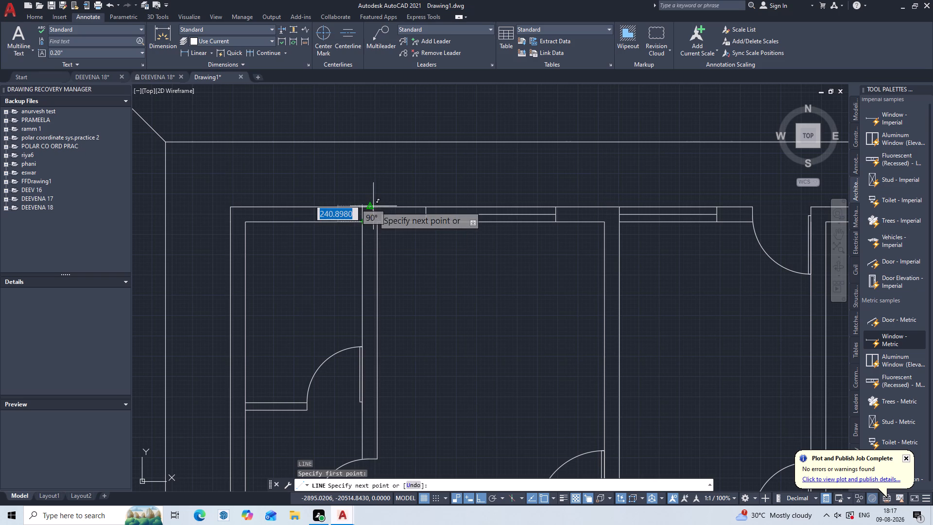
{"action": "left_click", "coordinate": [363, 209]}
{"action": "key", "text": "Escape"}
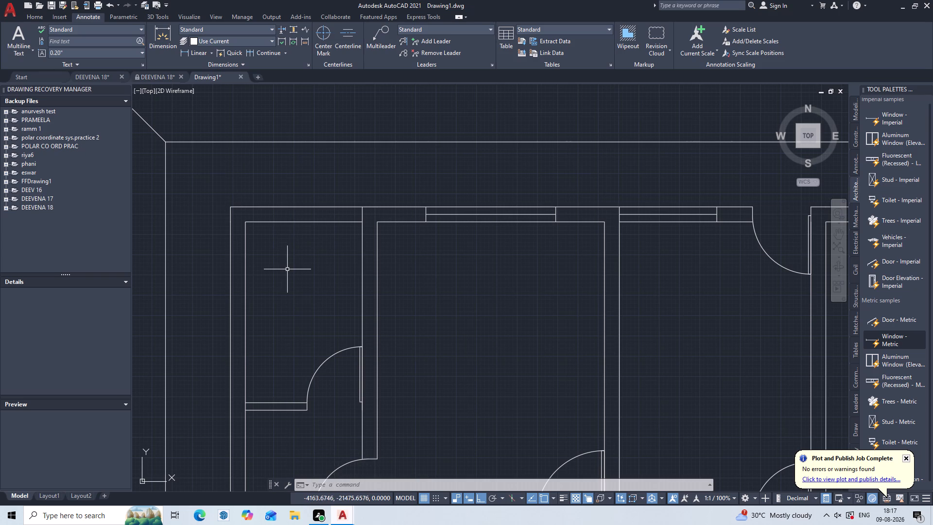
Draw a second line across the westmost room's north wall, about 533 west of the first one.
{"action": "key", "text": "l"}
{"action": "key", "text": "Return"}
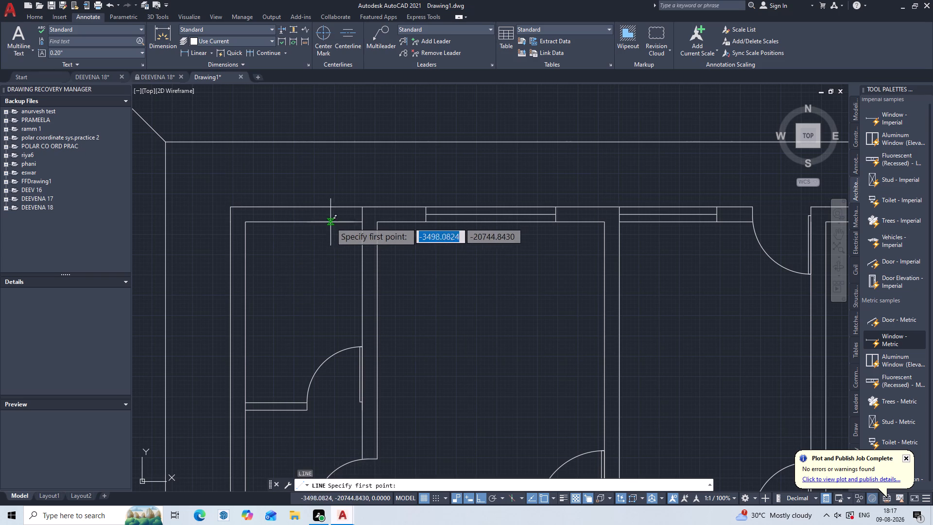
{"action": "left_click", "coordinate": [328, 221]}
{"action": "left_click_drag", "start_coordinate": [325, 206], "coordinate": [328, 191]}
{"action": "key", "text": "Escape"}
Examine the eastern rooms and the overall layout of the upper floor plan.
{"action": "scroll", "coordinate": [386, 297], "scroll_direction": "down", "scroll_amount": 1}
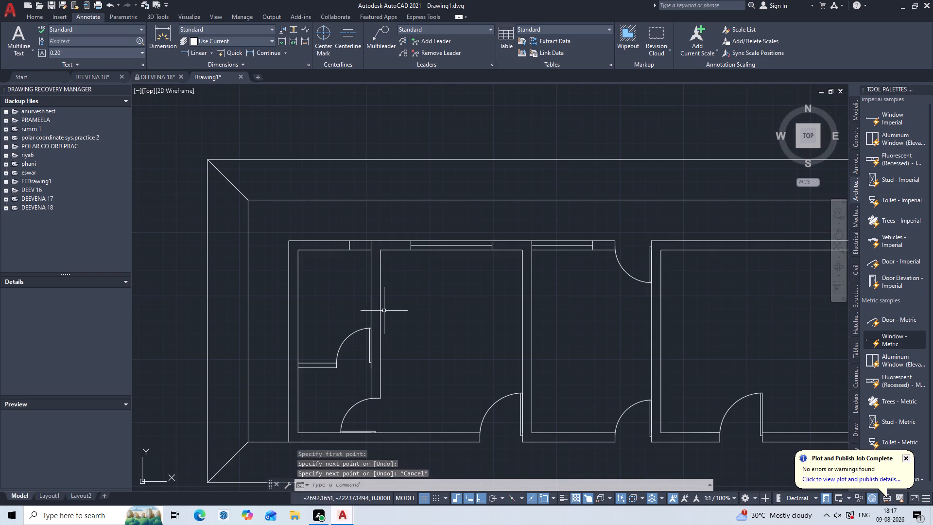
{"action": "middle_click_drag", "start_coordinate": [390, 311], "coordinate": [296, 257]}
{"action": "scroll", "coordinate": [449, 236], "scroll_direction": "down", "scroll_amount": 1}
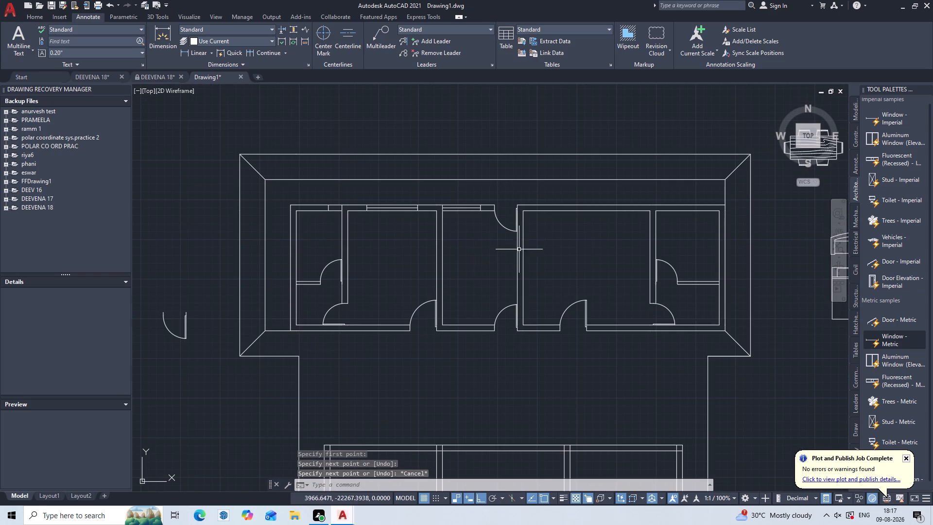
{"action": "scroll", "coordinate": [531, 248], "scroll_direction": "up", "scroll_amount": 1}
{"action": "middle_click_drag", "start_coordinate": [531, 247], "coordinate": [353, 284]}
{"action": "scroll", "coordinate": [519, 270], "scroll_direction": "up", "scroll_amount": 1}
{"action": "middle_click_drag", "start_coordinate": [519, 270], "coordinate": [518, 213]}
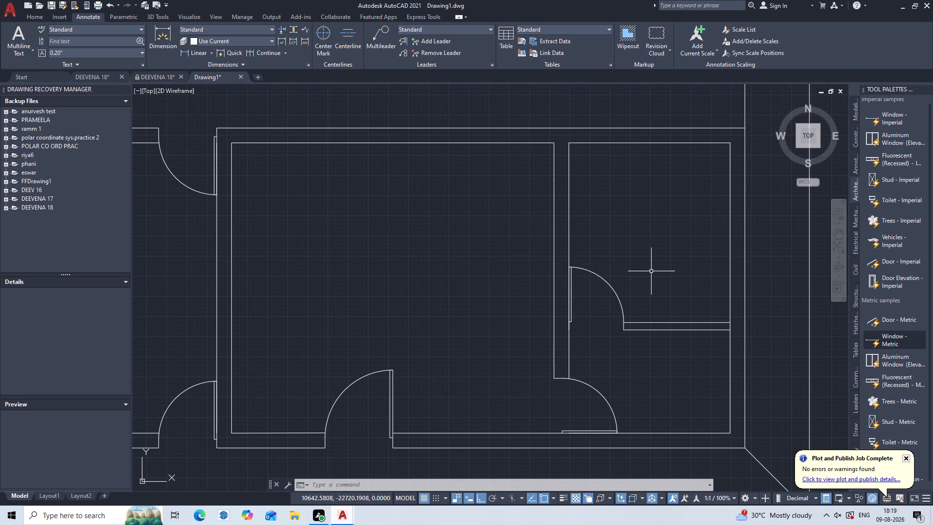
{"action": "scroll", "coordinate": [650, 213], "scroll_direction": "down", "scroll_amount": 2}
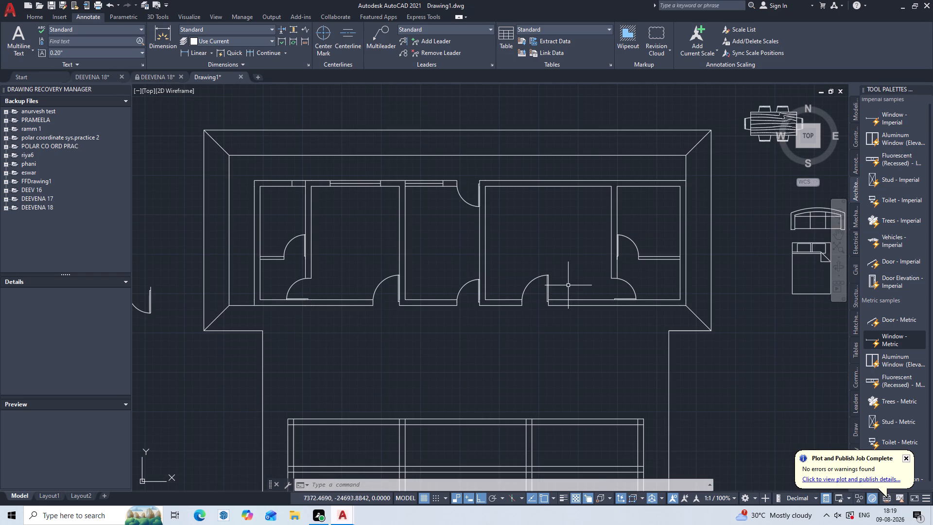
{"action": "middle_click", "coordinate": [629, 270]}
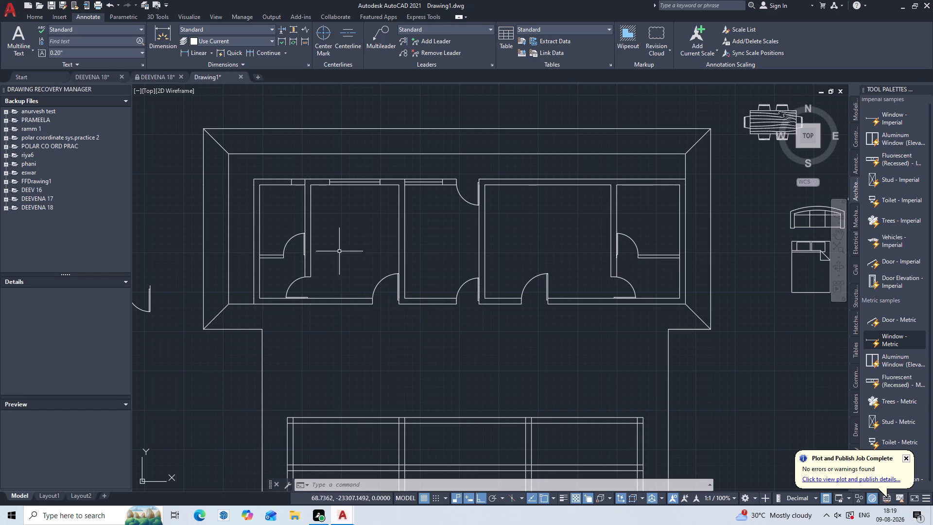
Measure the distance between the two lines across the westmost room's north wall with a linear dimension, without placing it.
{"action": "scroll", "coordinate": [294, 196], "scroll_direction": "up", "scroll_amount": 1}
{"action": "scroll", "coordinate": [321, 165], "scroll_direction": "up", "scroll_amount": 1}
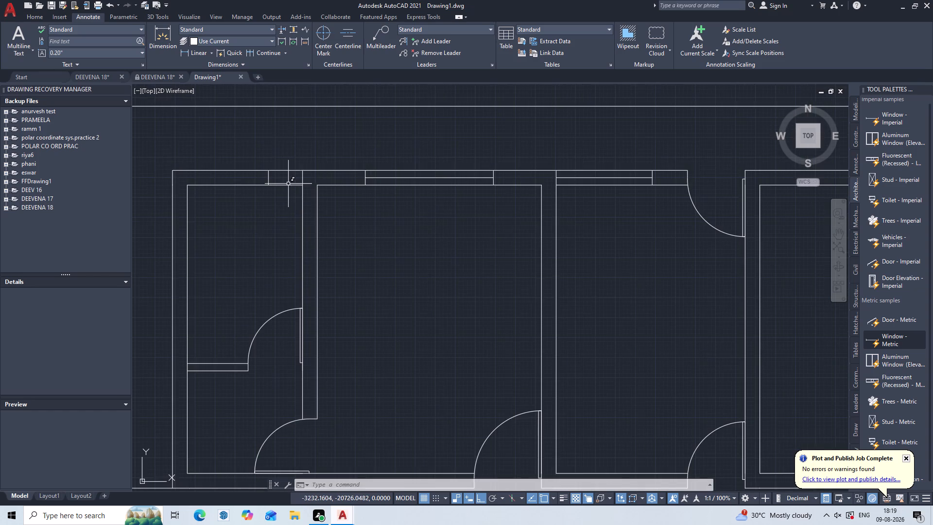
{"action": "scroll", "coordinate": [288, 184], "scroll_direction": "up", "scroll_amount": 2}
{"action": "type", "text": "DLI"}
{"action": "key", "text": "Return"}
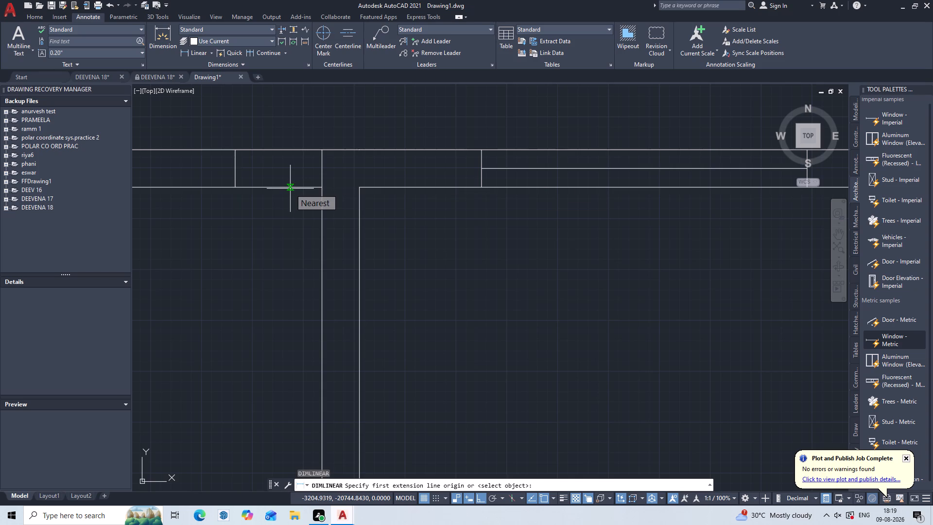
{"action": "left_click", "coordinate": [238, 187]}
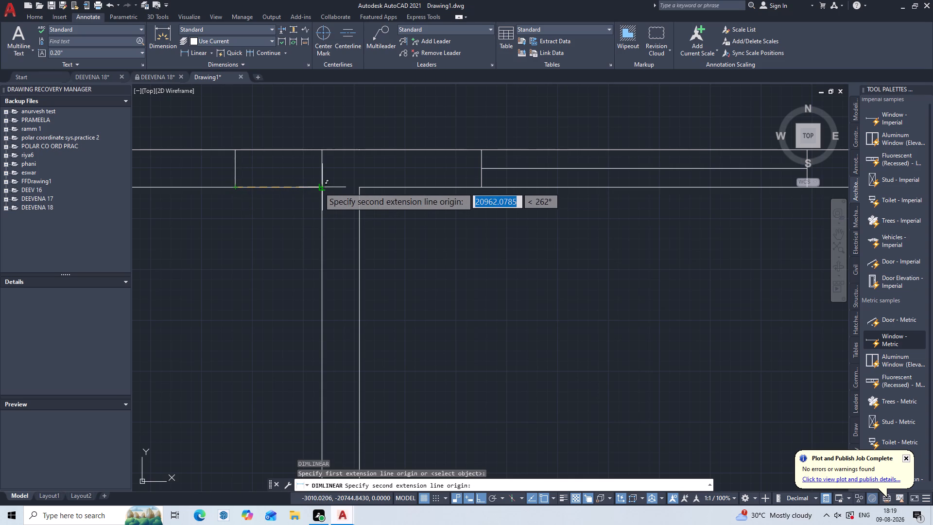
{"action": "left_click", "coordinate": [319, 187]}
{"action": "scroll", "coordinate": [310, 210], "scroll_direction": "up", "scroll_amount": 3}
{"action": "middle_click_drag", "start_coordinate": [310, 210], "coordinate": [345, 222]}
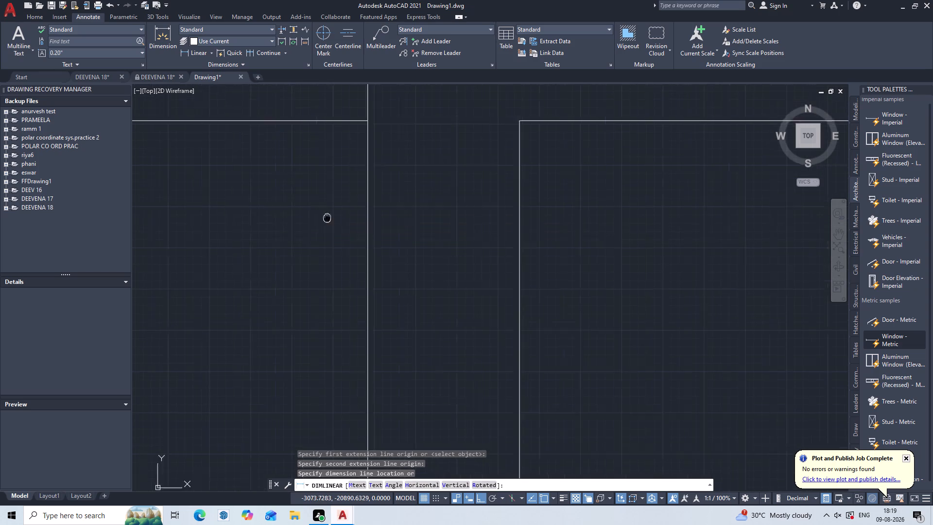
{"action": "middle_click_drag", "start_coordinate": [345, 222], "coordinate": [416, 272]}
{"action": "scroll", "coordinate": [412, 274], "scroll_direction": "up", "scroll_amount": 2}
{"action": "middle_click_drag", "start_coordinate": [424, 280], "coordinate": [547, 302]}
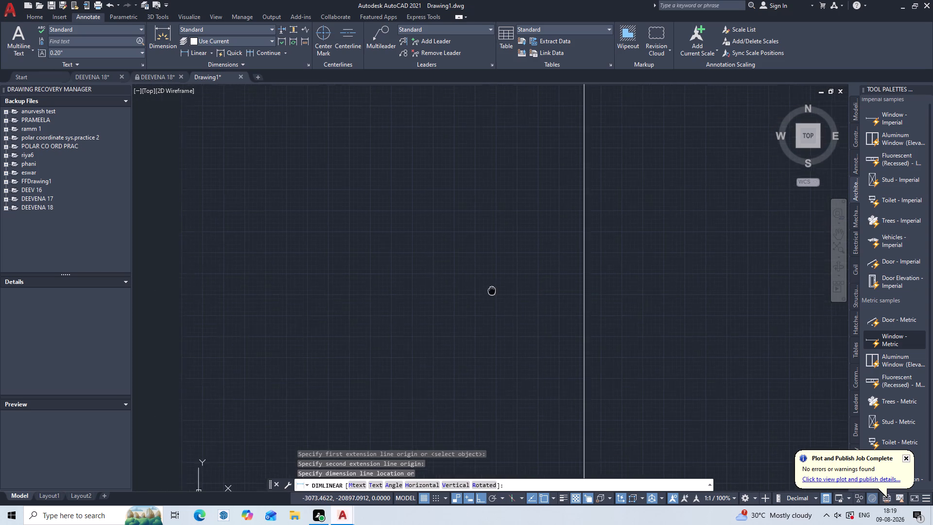
{"action": "middle_click_drag", "start_coordinate": [547, 302], "coordinate": [657, 324]}
{"action": "scroll", "coordinate": [325, 313], "scroll_direction": "up", "scroll_amount": 1}
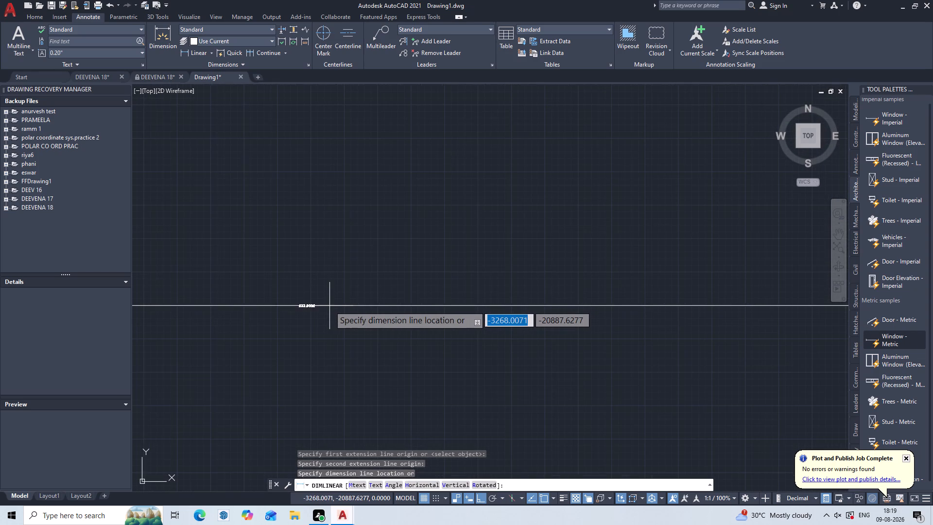
{"action": "scroll", "coordinate": [329, 306], "scroll_direction": "up", "scroll_amount": 3}
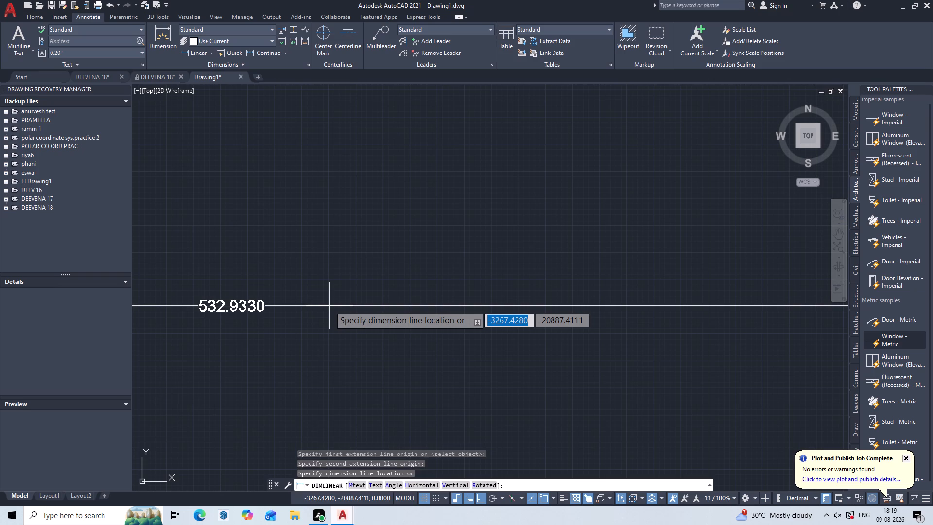
{"action": "scroll", "coordinate": [342, 303], "scroll_direction": "down", "scroll_amount": 4}
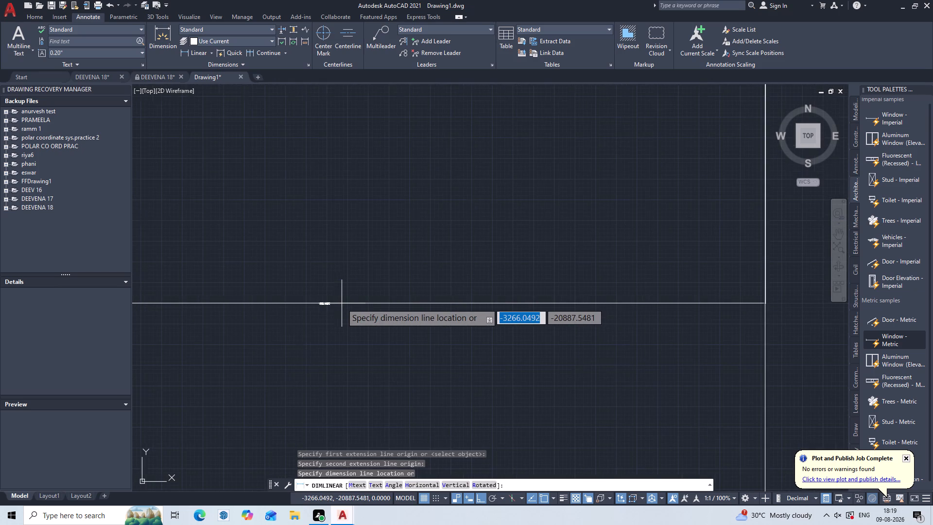
{"action": "scroll", "coordinate": [344, 303], "scroll_direction": "down", "scroll_amount": 3}
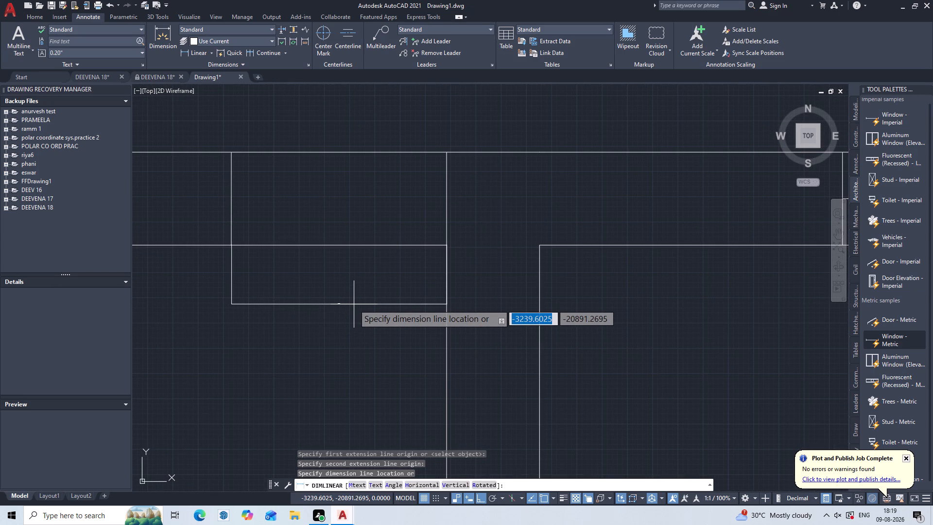
{"action": "key", "text": "Escape"}
Delete the western of the two lines across the westmost room's north wall.
{"action": "left_click", "coordinate": [246, 187]}
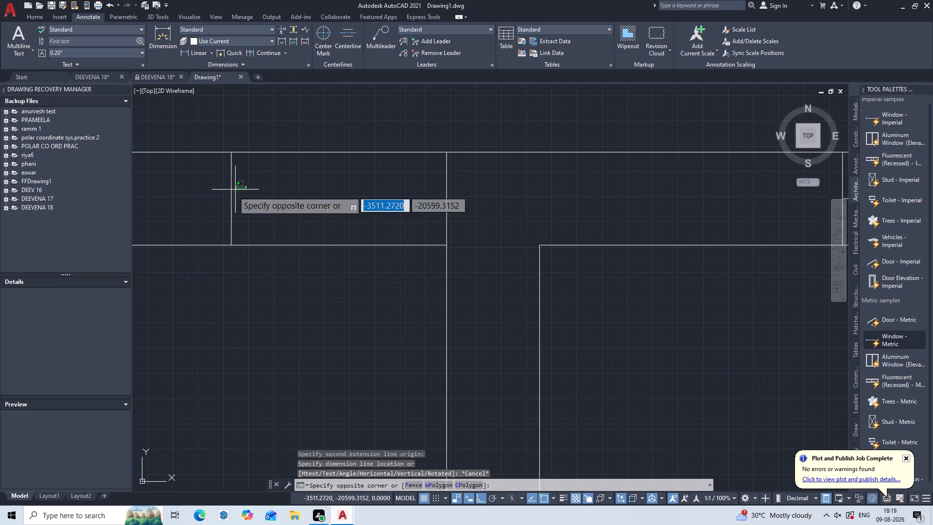
{"action": "left_click", "coordinate": [211, 202]}
{"action": "key", "text": "Delete"}
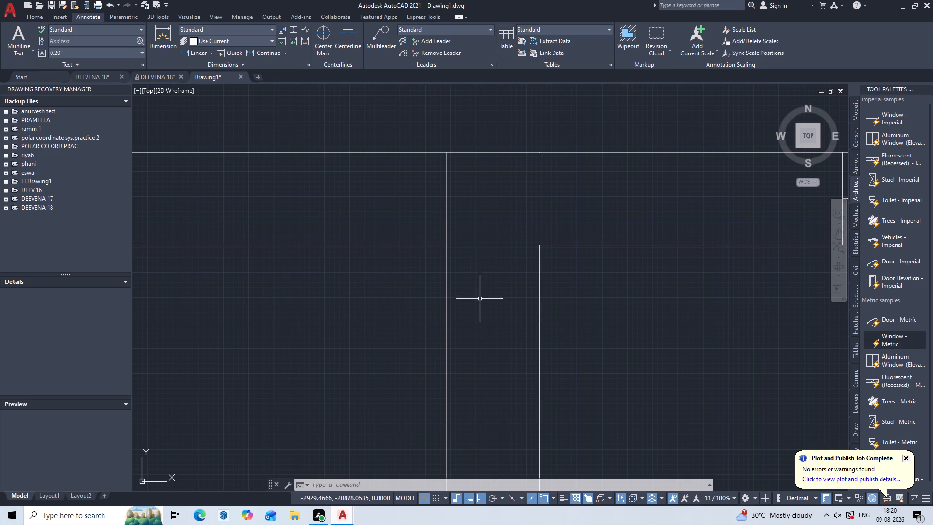
Offset the remaining line across the westmost room's north wall 600 to the west.
{"action": "key", "text": "o"}
{"action": "key", "text": "Return"}
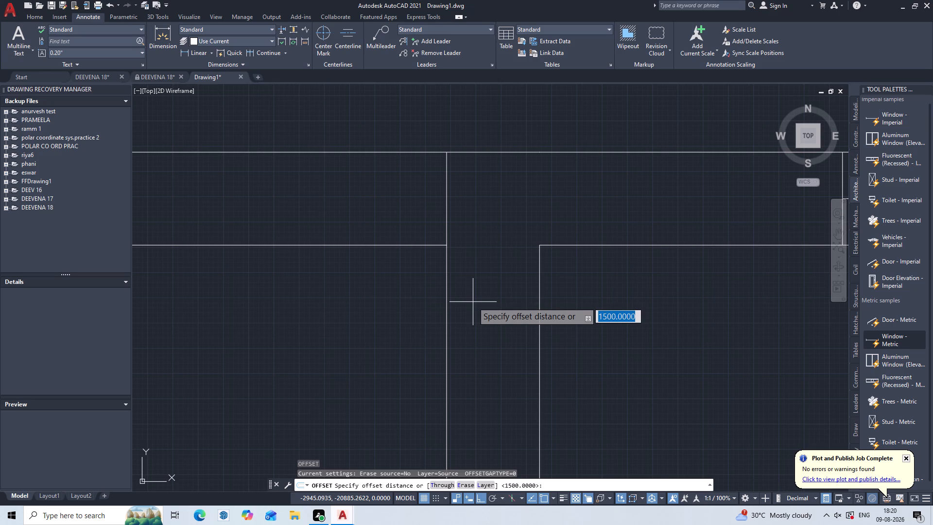
{"action": "key", "text": "6"}
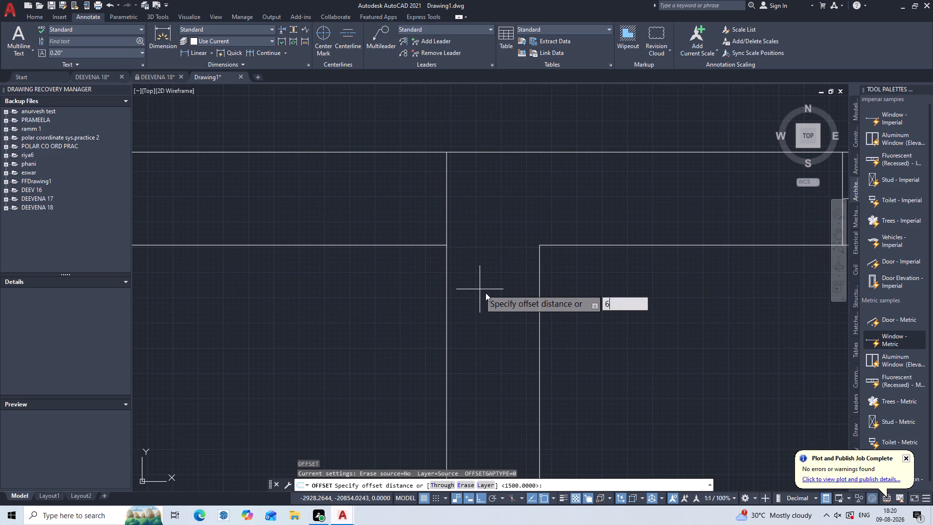
{"action": "type", "text": "00"}
{"action": "key", "text": "Return"}
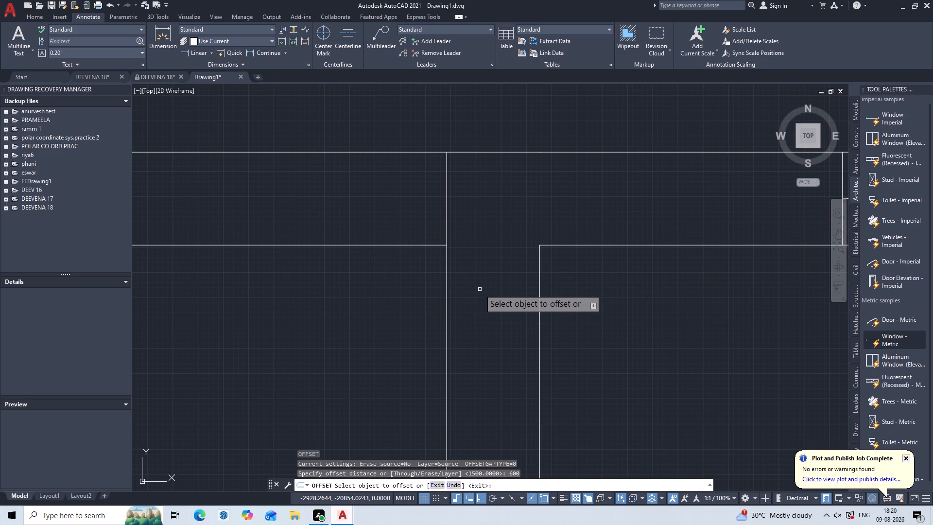
{"action": "left_click", "coordinate": [446, 185]}
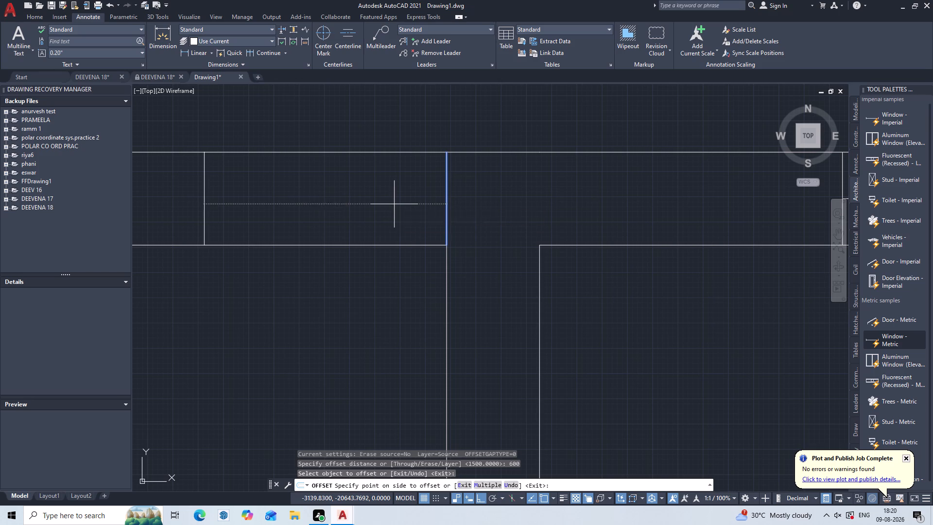
{"action": "left_click", "coordinate": [394, 204]}
{"action": "key", "text": "Escape"}
{"action": "key", "text": "Escape"}
{"action": "key", "text": "Escape"}
{"action": "key", "text": "Escape"}
{"action": "key", "text": "Escape"}
{"action": "key", "text": "Escape"}
Draw a line about 230 long across the eastmost room's north wall, from its northwest inner corner to the outer wall line.
{"action": "scroll", "coordinate": [394, 204], "scroll_direction": "down", "scroll_amount": 2}
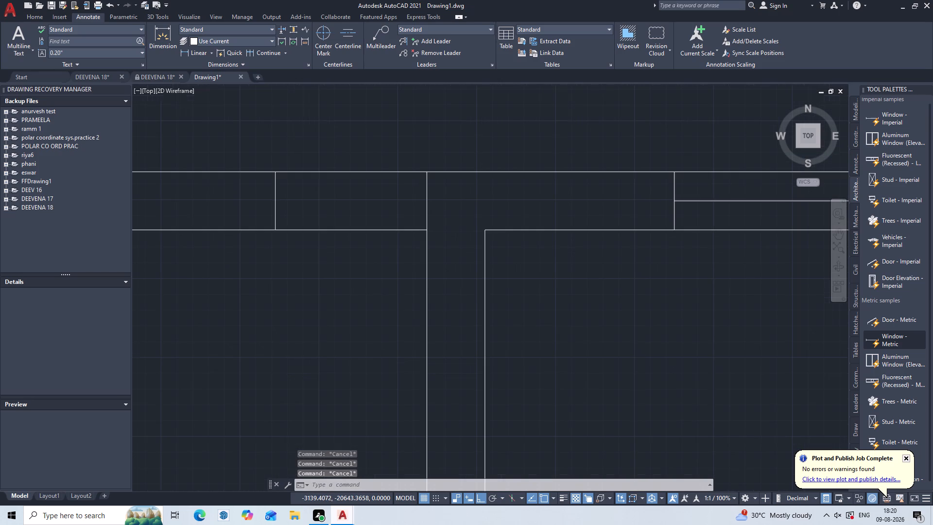
{"action": "scroll", "coordinate": [394, 204], "scroll_direction": "down", "scroll_amount": 2}
{"action": "middle_click_drag", "start_coordinate": [531, 282], "coordinate": [448, 253]}
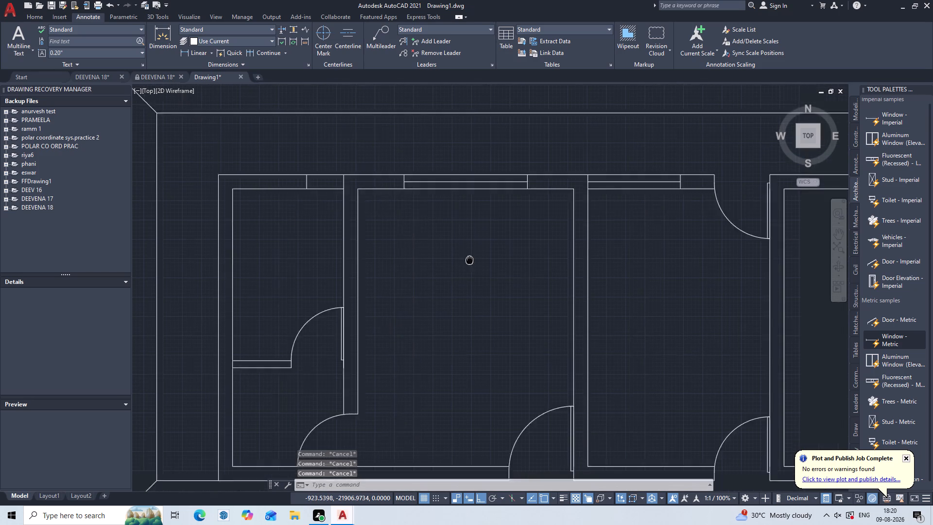
{"action": "middle_click_drag", "start_coordinate": [448, 253], "coordinate": [383, 251]}
{"action": "scroll", "coordinate": [473, 249], "scroll_direction": "down", "scroll_amount": 1}
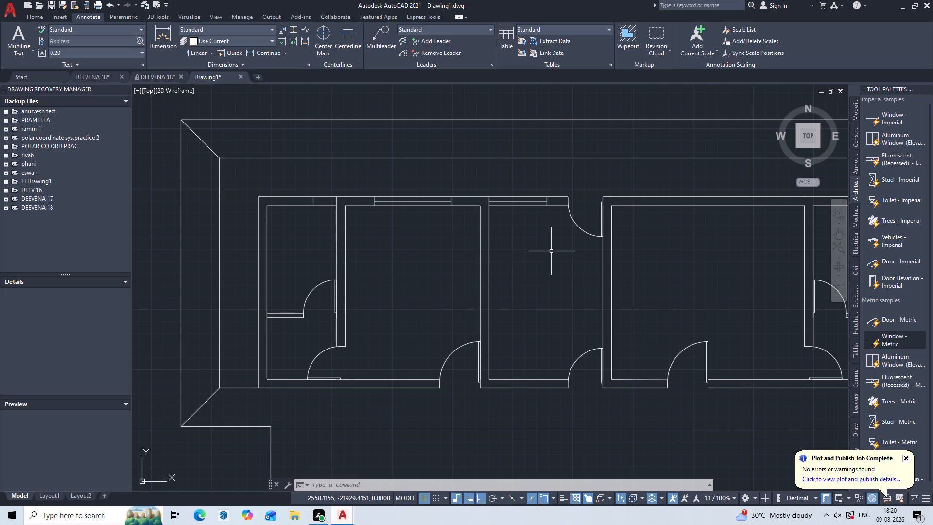
{"action": "middle_click_drag", "start_coordinate": [551, 251], "coordinate": [459, 259]}
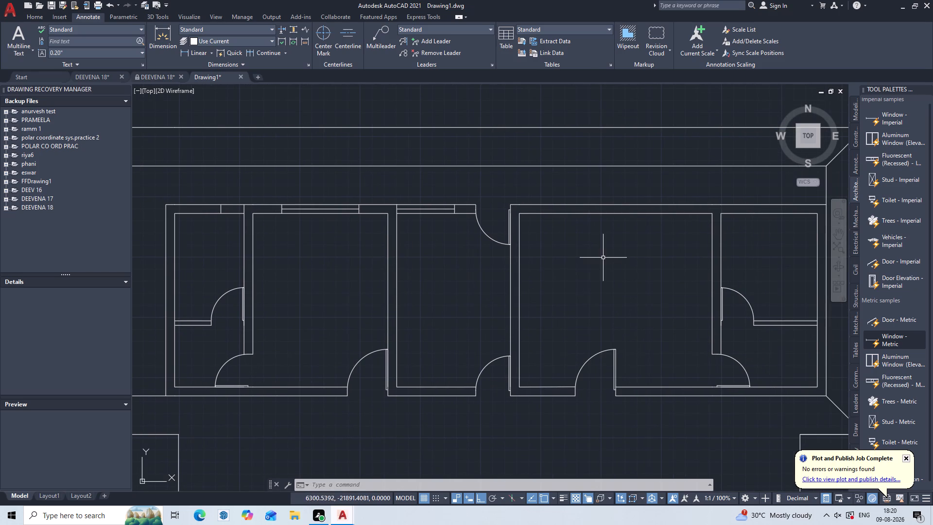
{"action": "middle_click_drag", "start_coordinate": [601, 258], "coordinate": [514, 235]}
{"action": "scroll", "coordinate": [632, 207], "scroll_direction": "up", "scroll_amount": 1}
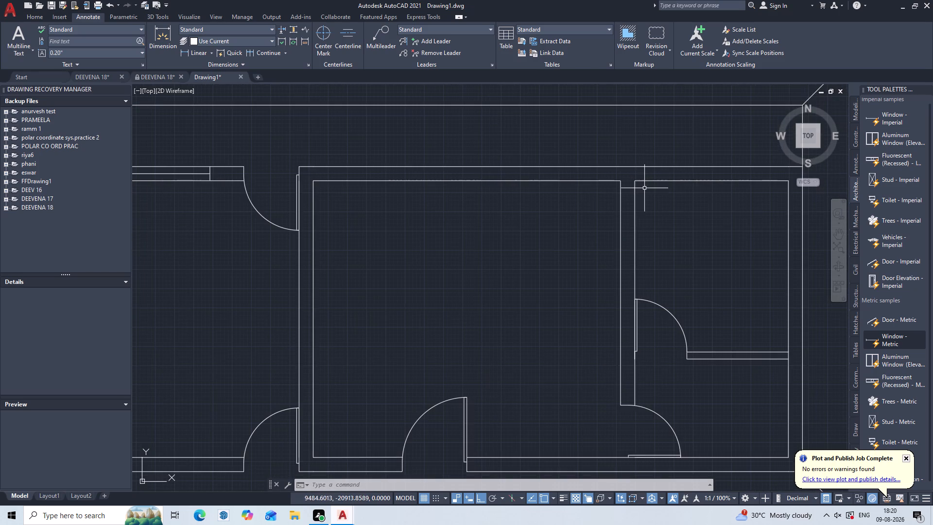
{"action": "middle_click_drag", "start_coordinate": [644, 187], "coordinate": [557, 209]}
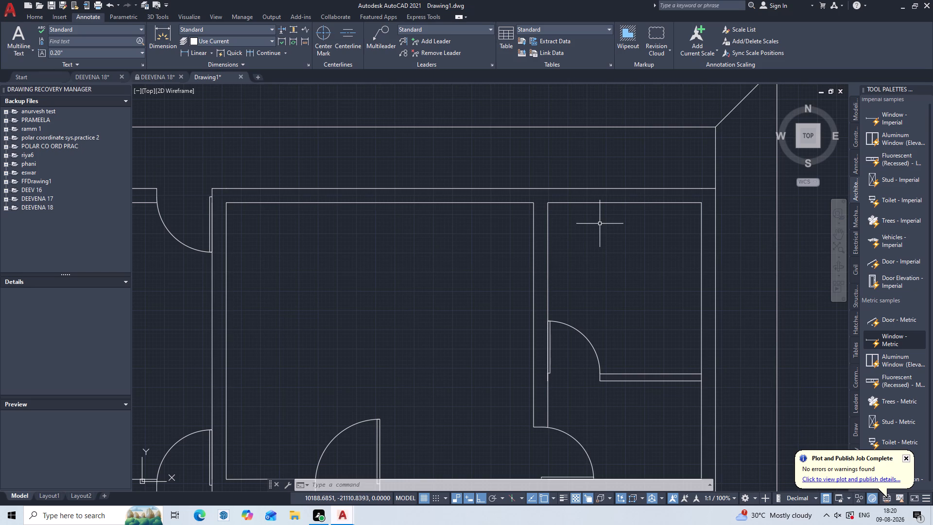
{"action": "key", "text": "l"}
{"action": "key", "text": "Return"}
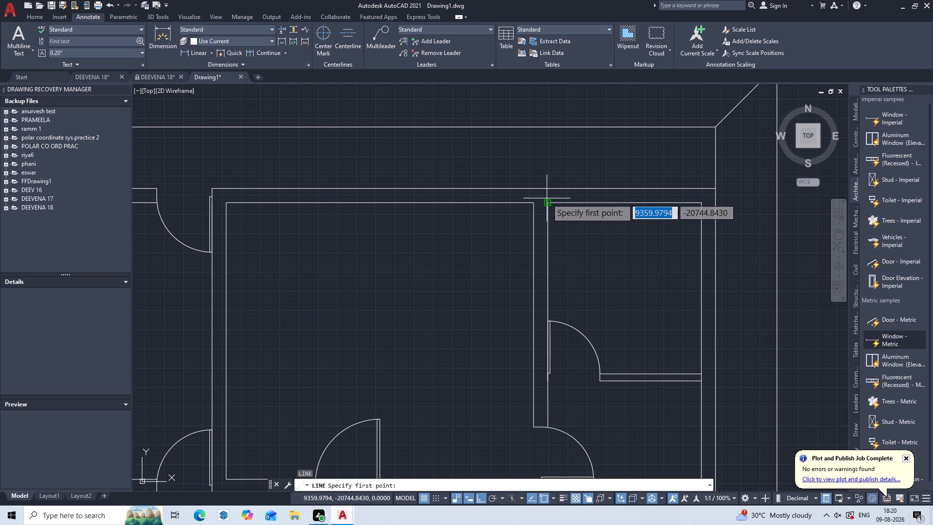
{"action": "left_click", "coordinate": [547, 198]}
{"action": "left_click", "coordinate": [546, 191]}
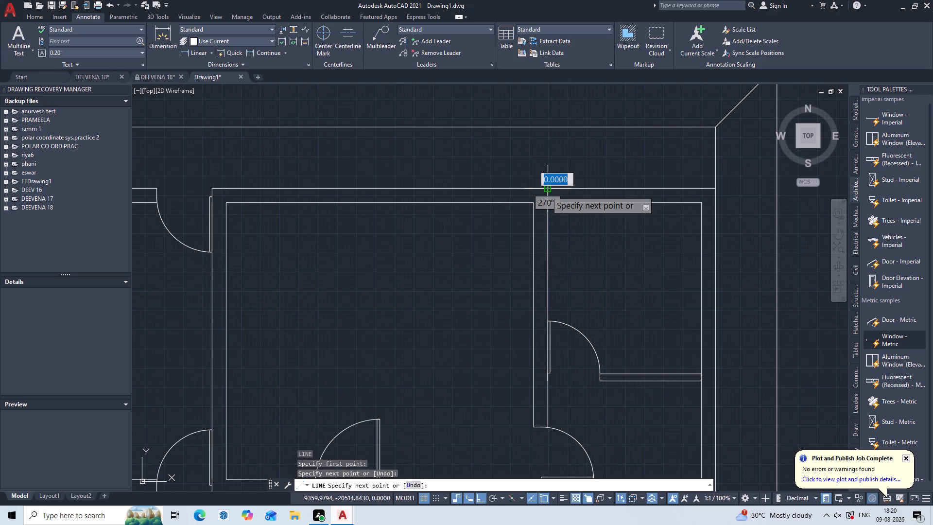
{"action": "key", "text": "Escape"}
Offset the new line across the eastmost room's north wall 600 to the east.
{"action": "scroll", "coordinate": [554, 209], "scroll_direction": "up", "scroll_amount": 3}
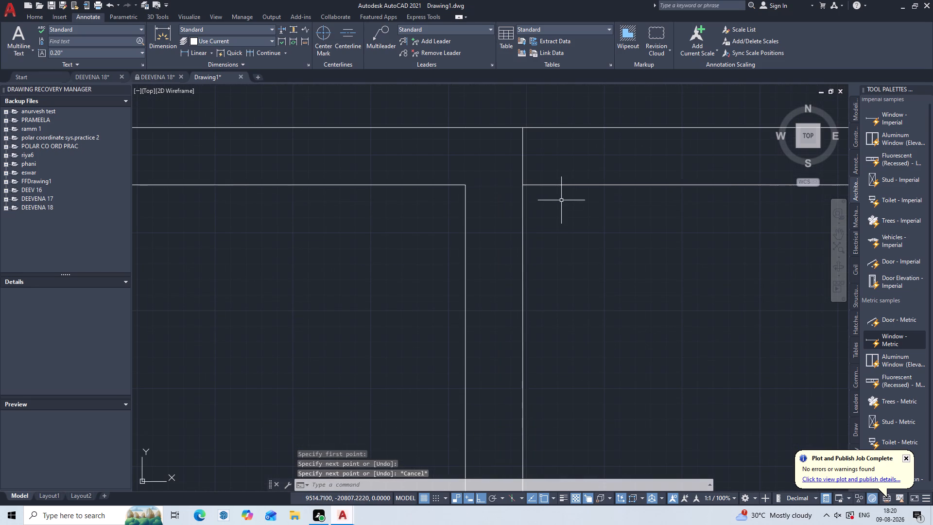
{"action": "key", "text": "o"}
{"action": "key", "text": "Return"}
{"action": "key", "text": "6"}
{"action": "key", "text": "0"}
{"action": "key", "text": "0"}
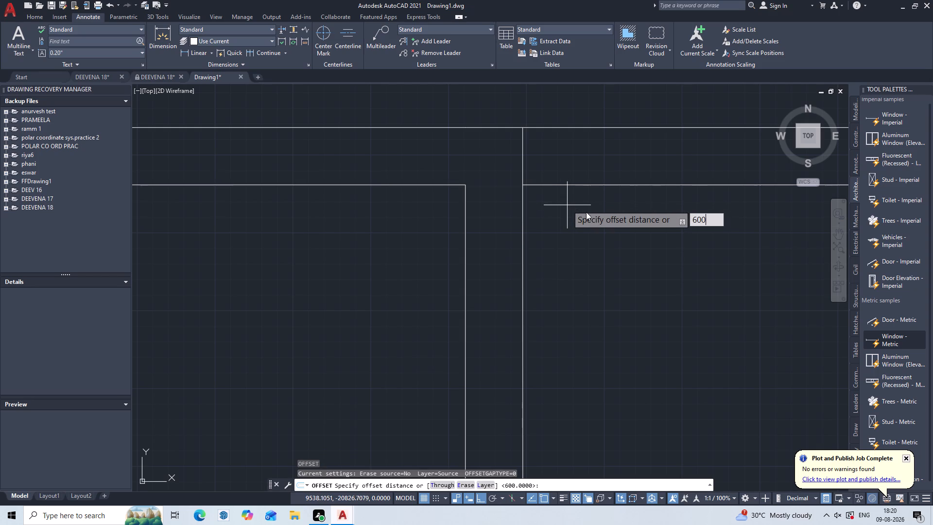
{"action": "key", "text": "Return"}
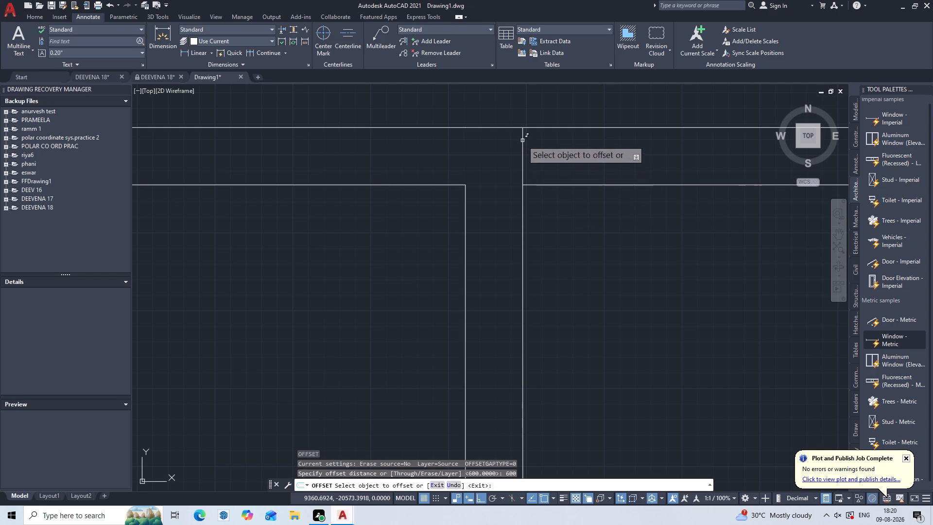
{"action": "left_click", "coordinate": [522, 140]}
{"action": "left_click", "coordinate": [581, 160]}
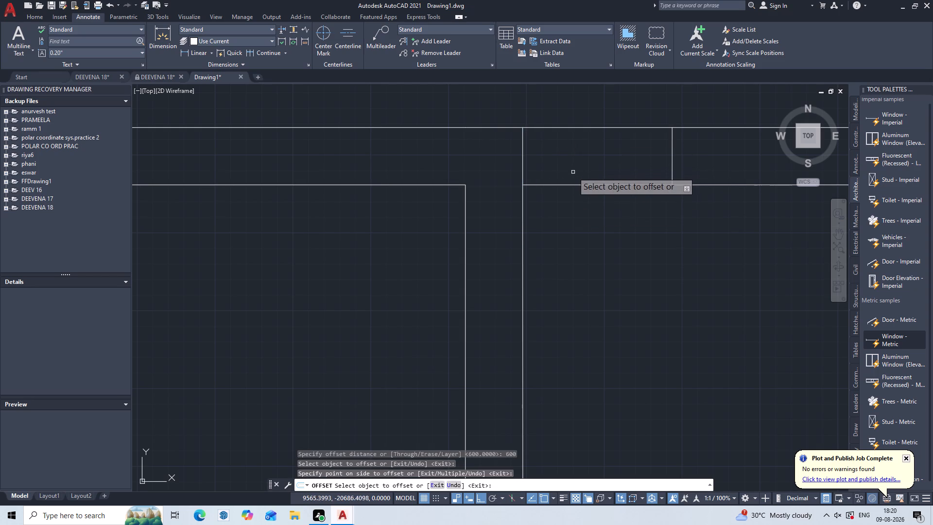
{"action": "key", "text": "Escape"}
{"action": "key", "text": "Escape"}
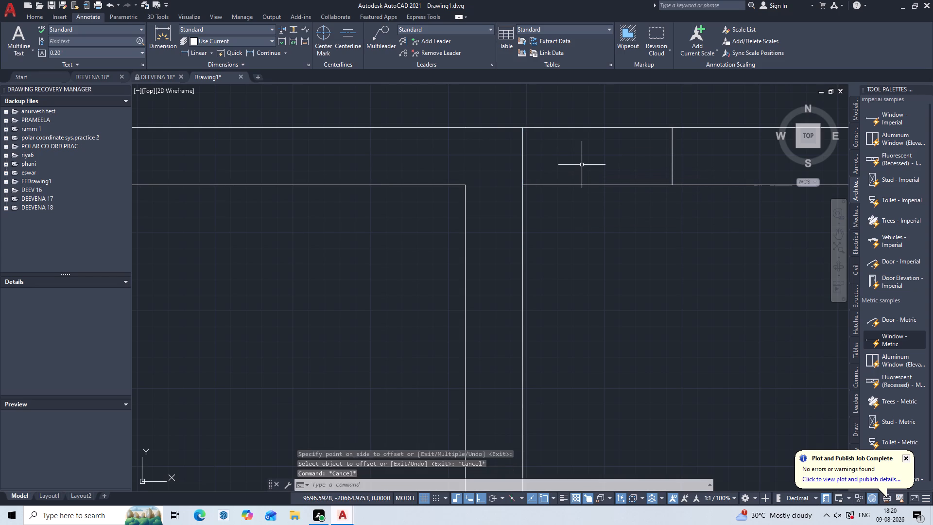
{"action": "key", "text": "Escape"}
{"action": "key", "text": "Escape"}
Draw a 230 long line across the north wall of the large room beside the eastmost room, starting midway between its inner corners.
{"action": "scroll", "coordinate": [582, 165], "scroll_direction": "down", "scroll_amount": 4}
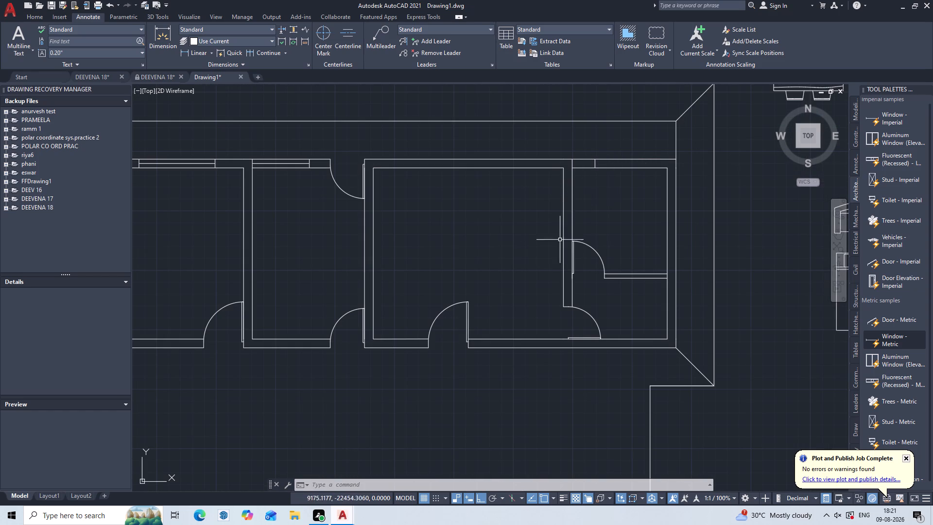
{"action": "middle_click_drag", "start_coordinate": [450, 248], "coordinate": [523, 235]}
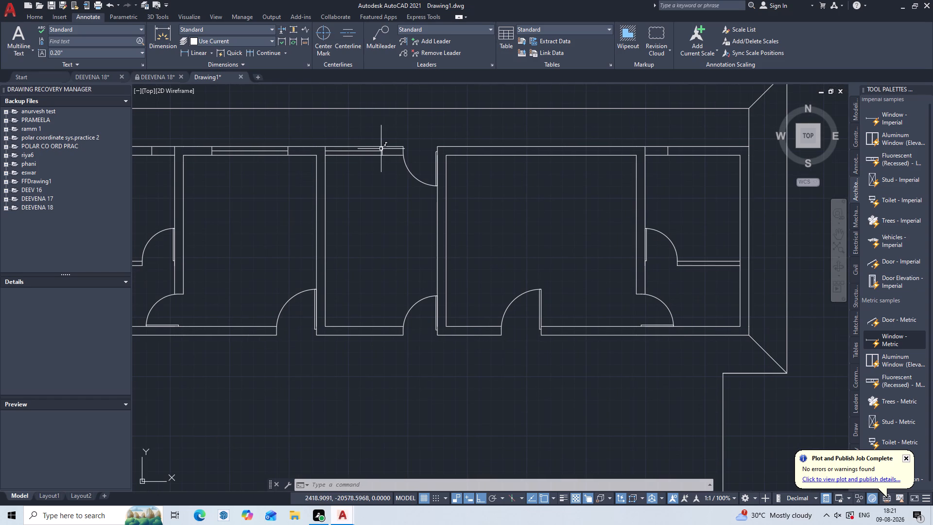
{"action": "key", "text": "l"}
{"action": "key", "text": "Return"}
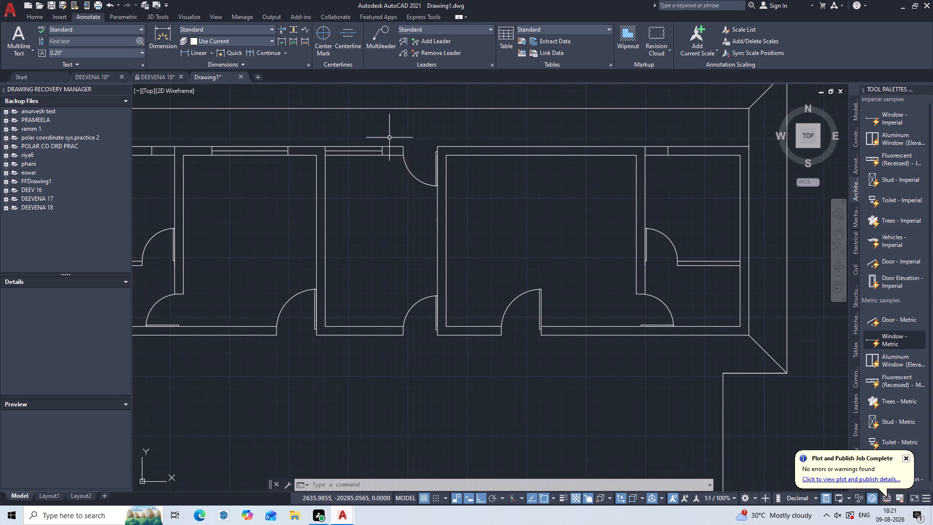
{"action": "type", "text": "M2P"}
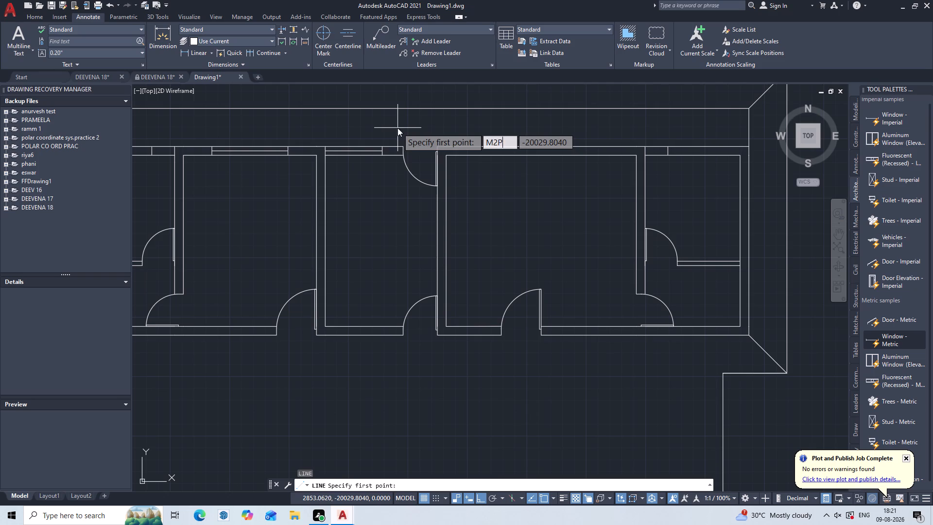
{"action": "key", "text": "Return"}
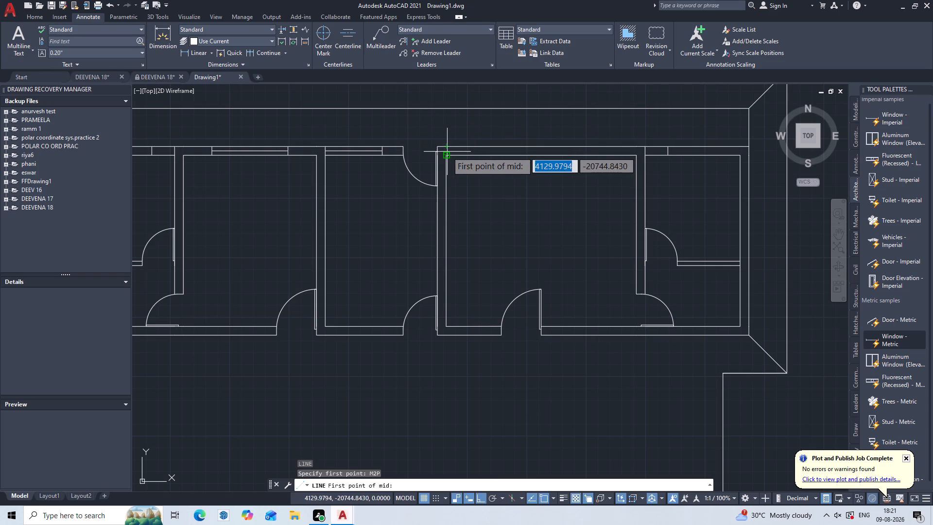
{"action": "left_click", "coordinate": [447, 155]}
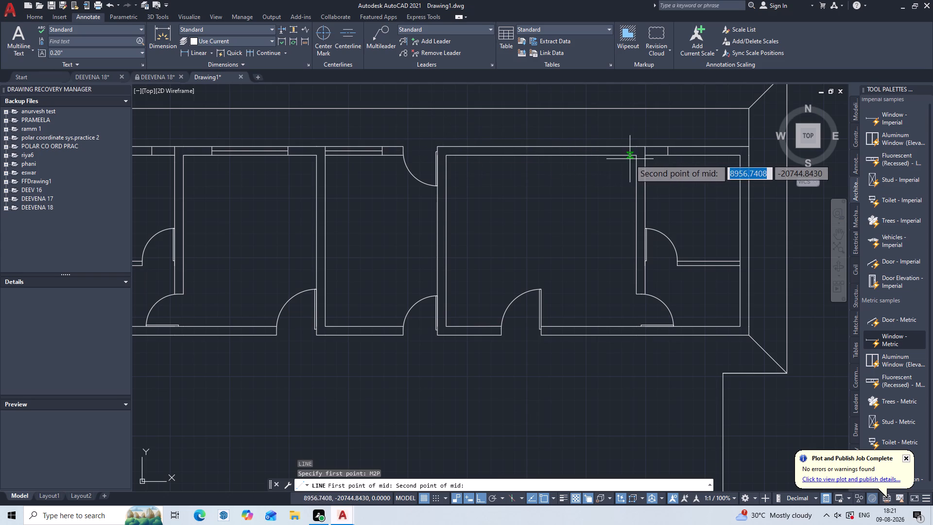
{"action": "left_click", "coordinate": [635, 159]}
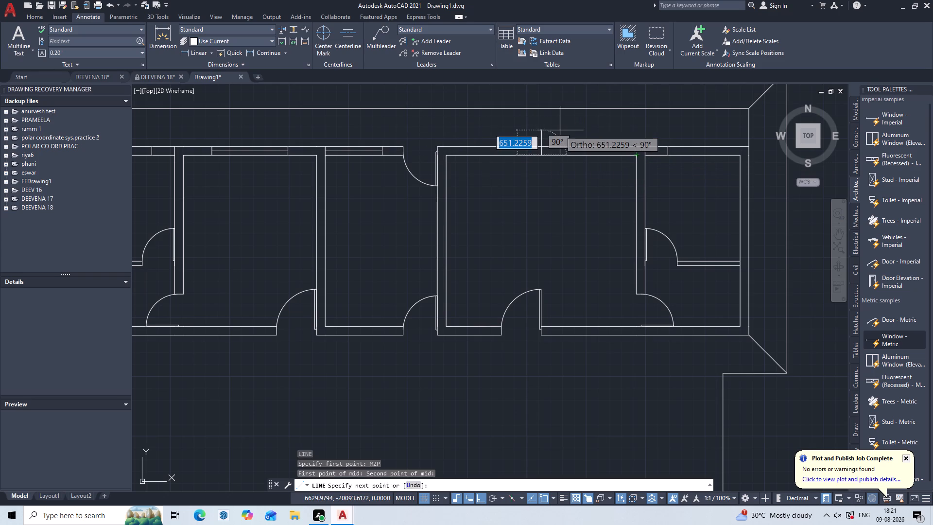
{"action": "key", "text": "F8"}
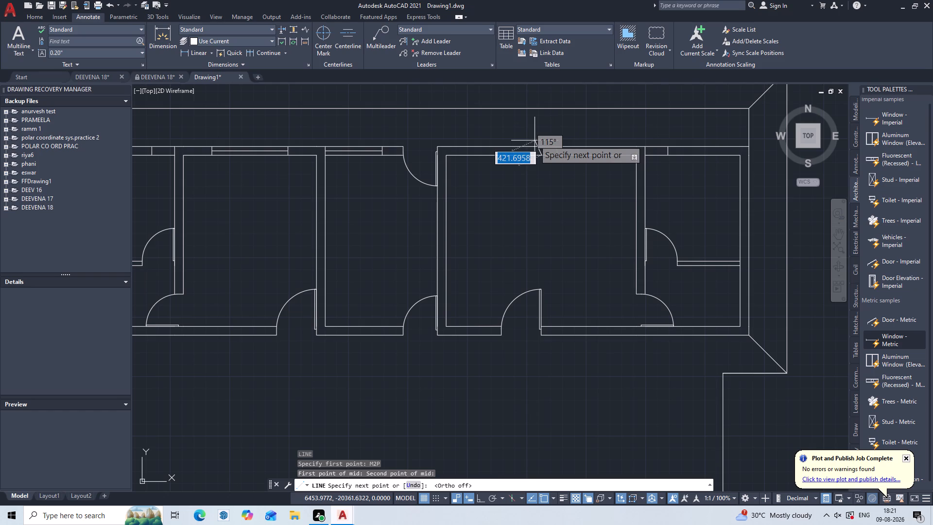
{"action": "key", "text": "F8"}
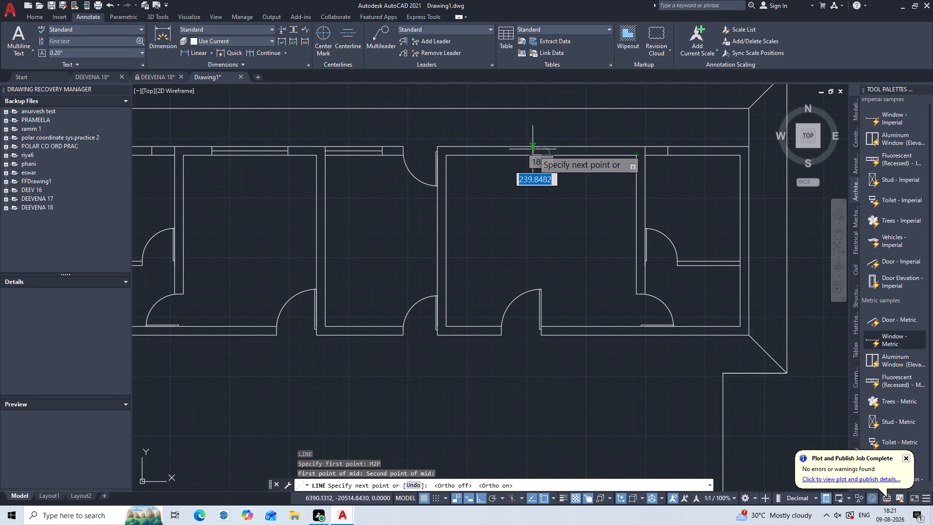
{"action": "left_click", "coordinate": [538, 150]}
{"action": "key", "text": "Escape"}
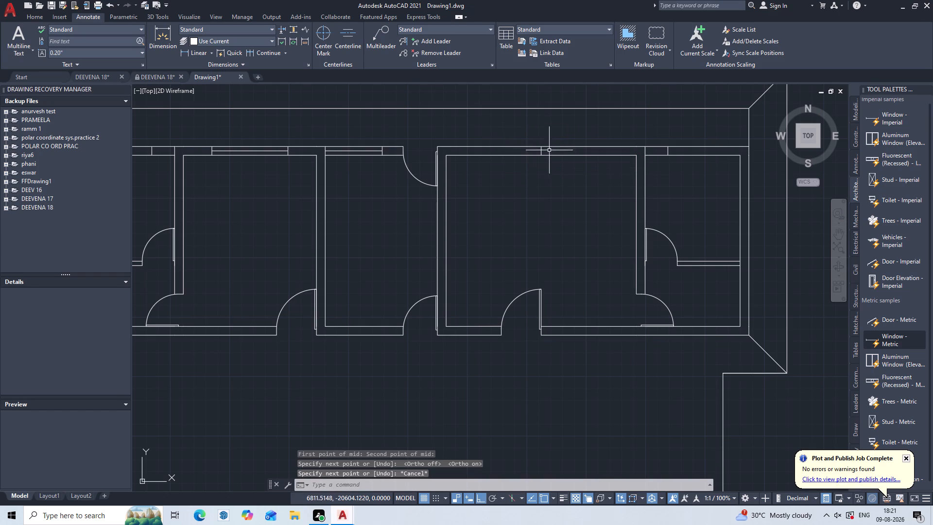
Offset the midpoint line across the large eastern room's north wall 1000 to both its east and west sides.
{"action": "scroll", "coordinate": [546, 169], "scroll_direction": "up", "scroll_amount": 2}
{"action": "middle_click_drag", "start_coordinate": [539, 162], "coordinate": [520, 222]}
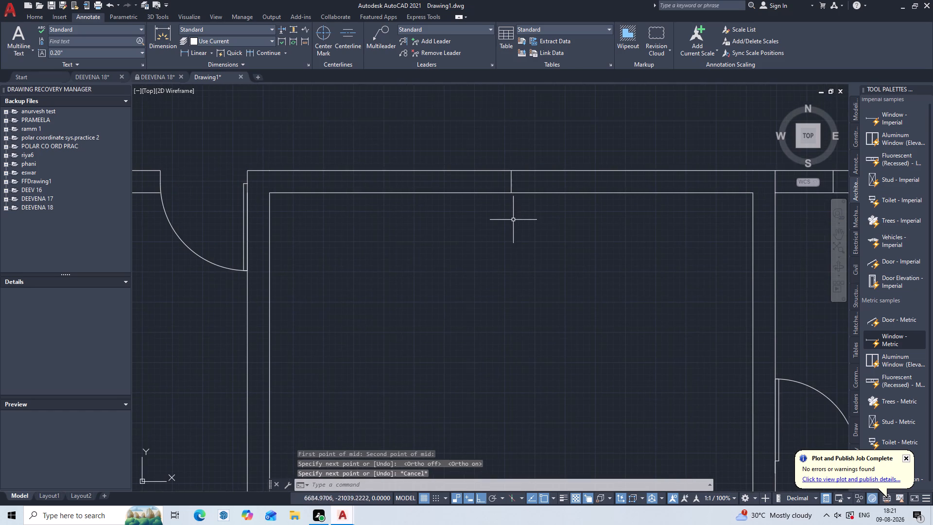
{"action": "key", "text": "o"}
{"action": "key", "text": "Return"}
{"action": "key", "text": "1"}
{"action": "key", "text": "0"}
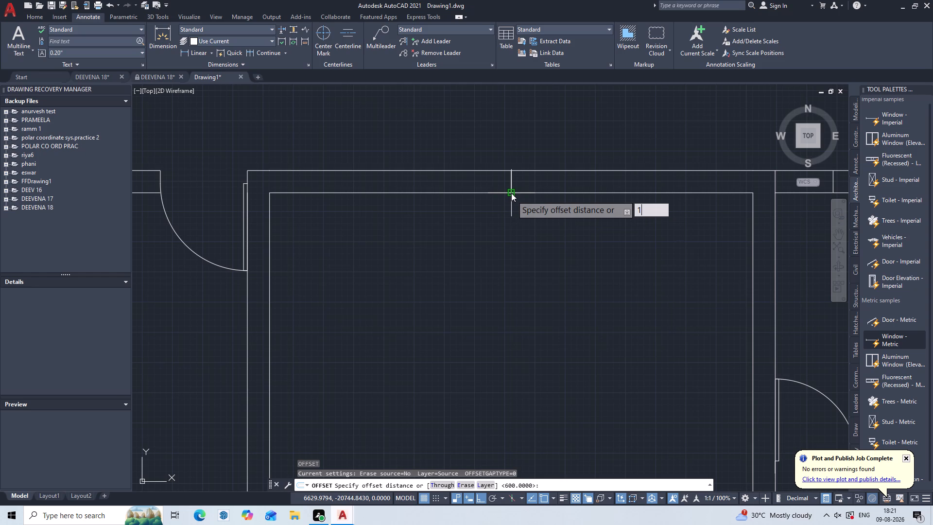
{"action": "key", "text": "0"}
{"action": "key", "text": "0"}
{"action": "key", "text": "Return"}
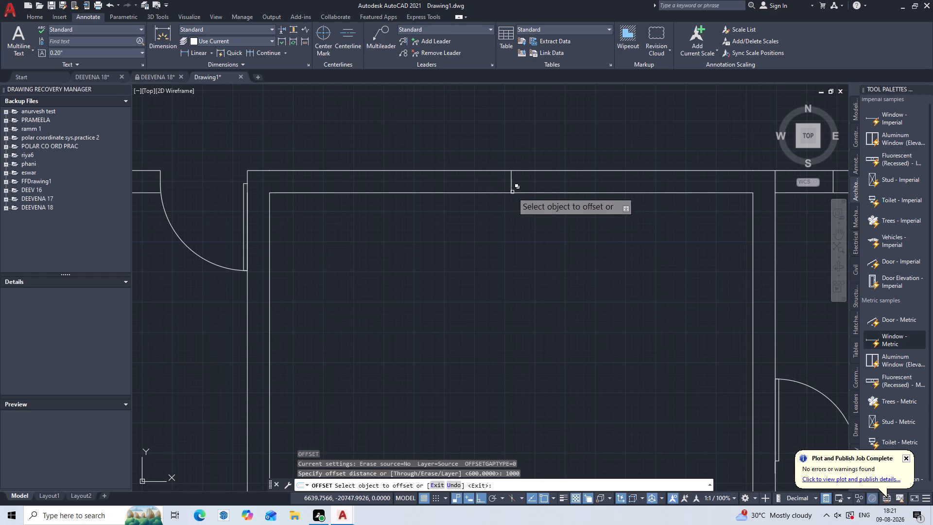
{"action": "left_click", "coordinate": [513, 187]}
{"action": "left_click", "coordinate": [543, 175]}
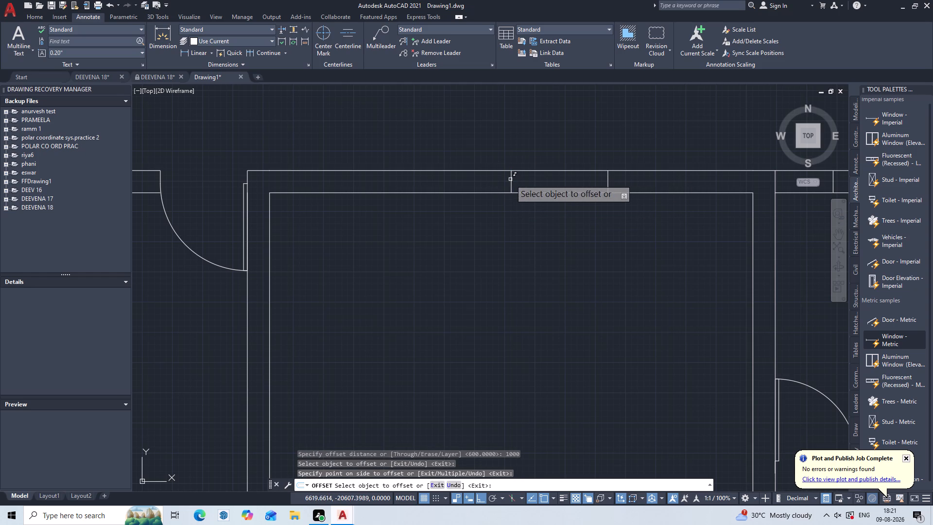
{"action": "left_click", "coordinate": [510, 179]}
{"action": "left_click", "coordinate": [466, 173]}
{"action": "key", "text": "Escape"}
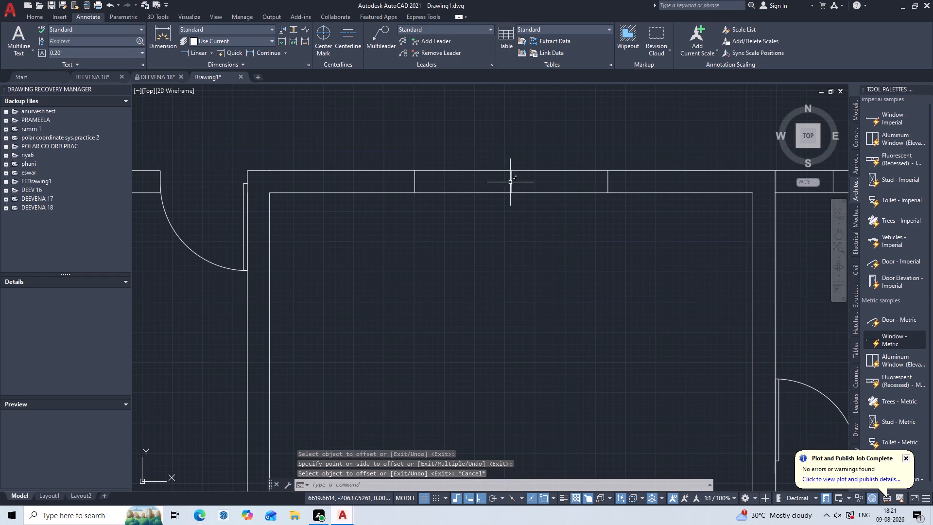
Delete the midpoint construction line across the large eastern room's north wall, between the two window end lines.
{"action": "scroll", "coordinate": [517, 179], "scroll_direction": "up", "scroll_amount": 1}
{"action": "left_click", "coordinate": [516, 180]}
{"action": "left_click", "coordinate": [482, 189]}
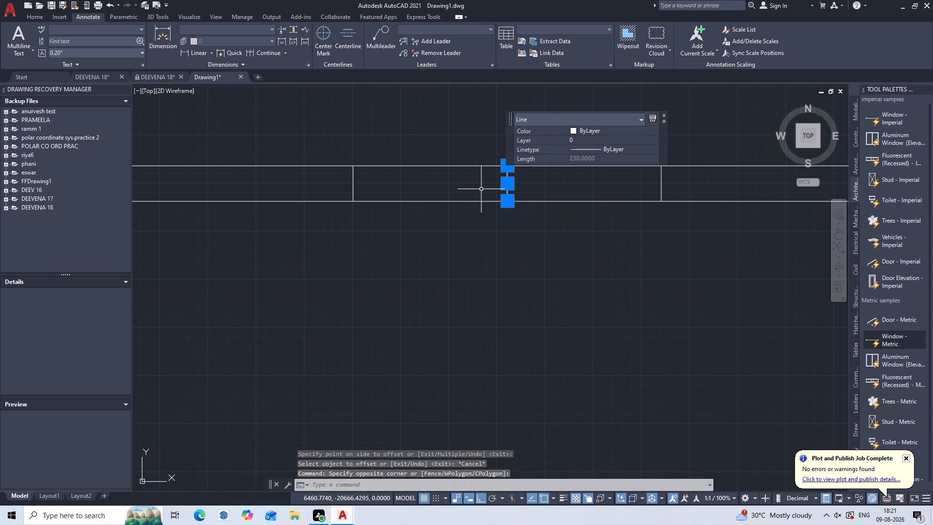
{"action": "key", "text": "Delete"}
Draw a 2000 long horizontal line along the middle of the large eastern room's north wall, joining the midpoints of the opening's end lines.
{"action": "key", "text": "l"}
{"action": "key", "text": "Return"}
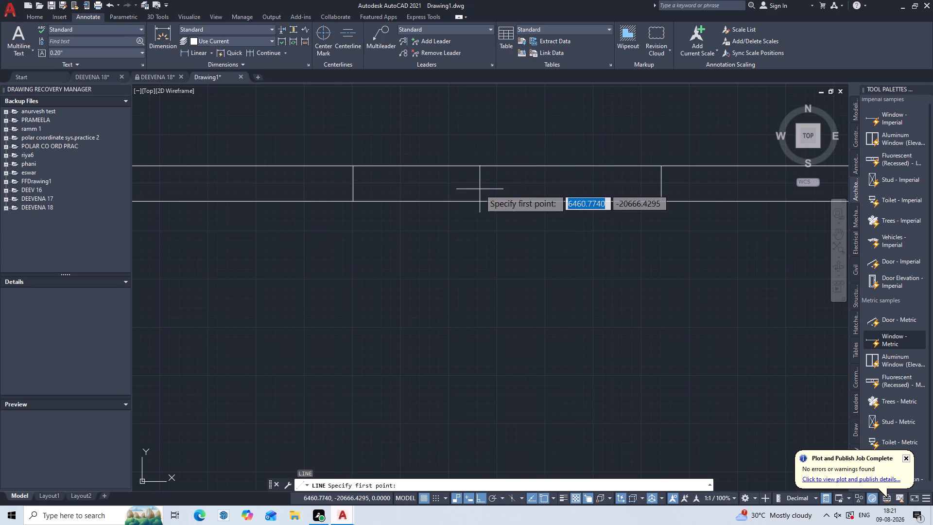
{"action": "left_click", "coordinate": [353, 181]}
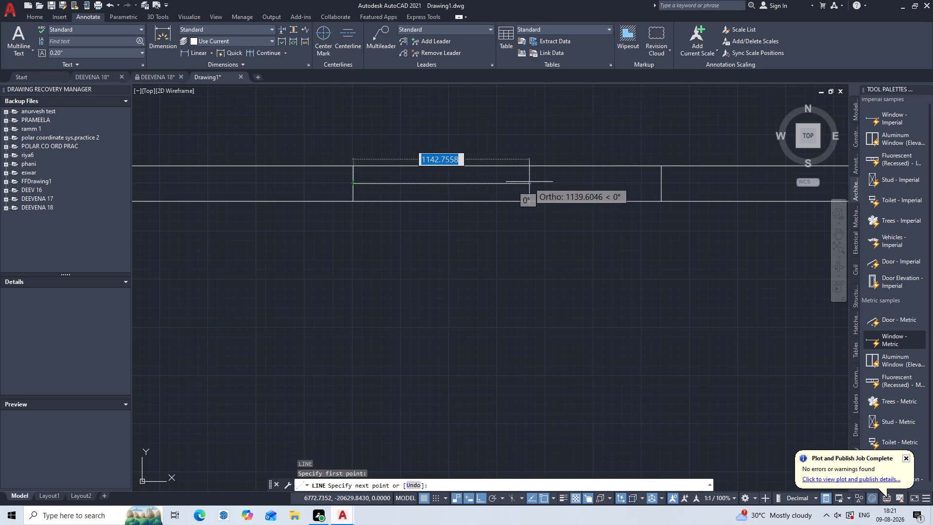
{"action": "scroll", "coordinate": [529, 182], "scroll_direction": "down", "scroll_amount": 1}
{"action": "scroll", "coordinate": [615, 183], "scroll_direction": "up", "scroll_amount": 2}
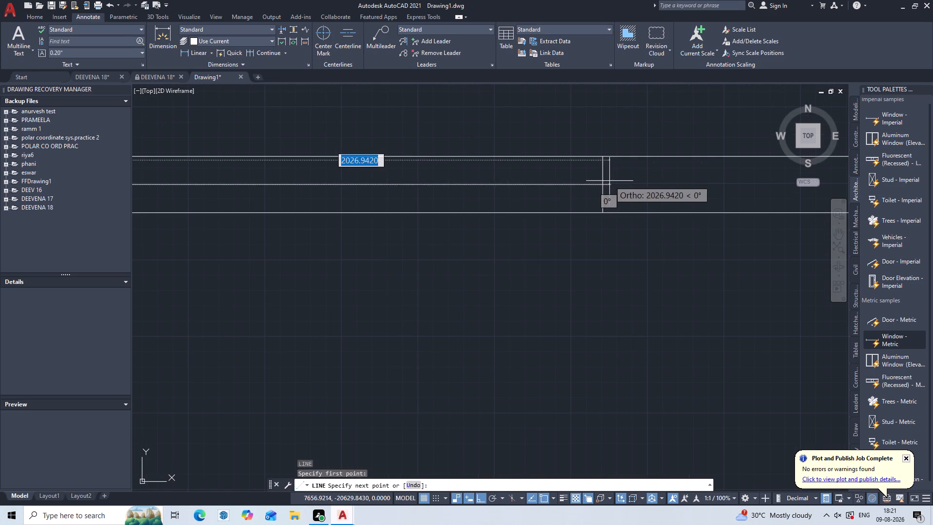
{"action": "left_click", "coordinate": [602, 185]}
{"action": "key", "text": "Return"}
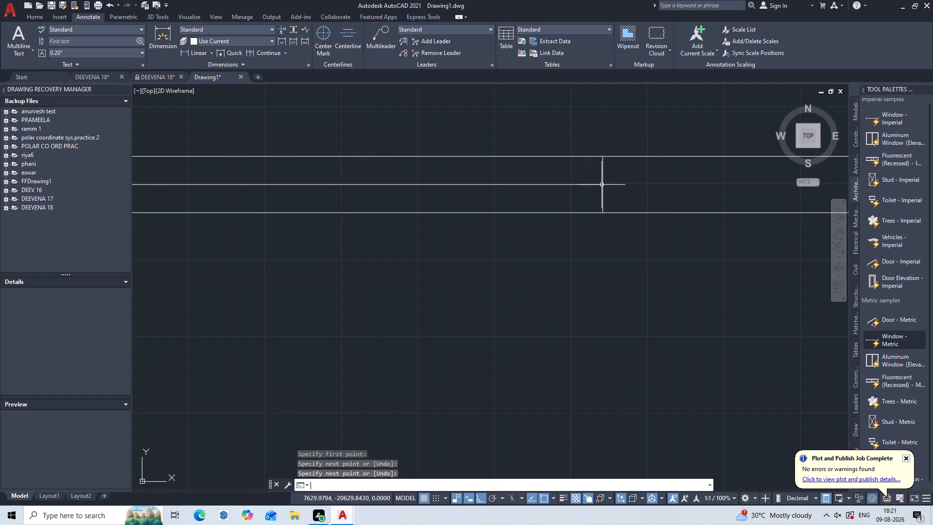
Measure the length of the short partition in the westmost room, from the west wall to its free end.
{"action": "scroll", "coordinate": [547, 212], "scroll_direction": "down", "scroll_amount": 5}
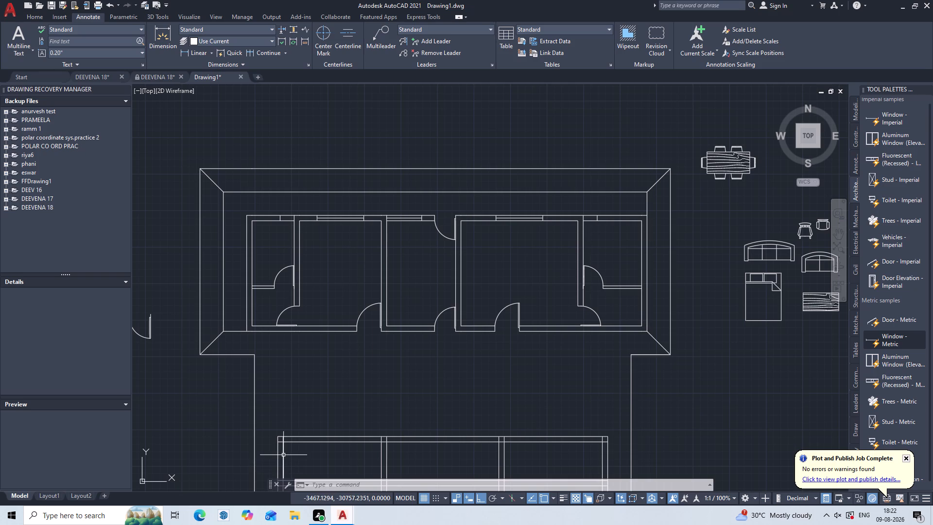
{"action": "scroll", "coordinate": [258, 297], "scroll_direction": "up", "scroll_amount": 3}
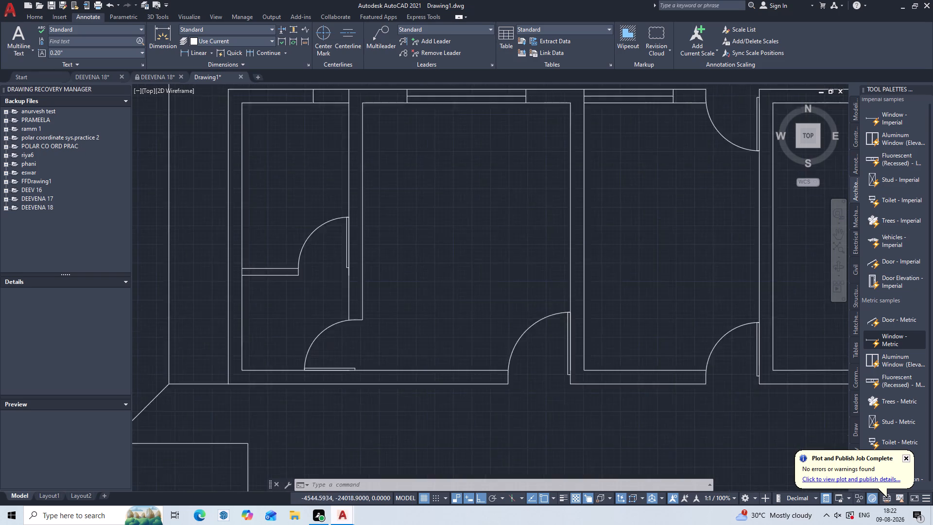
{"action": "middle_click_drag", "start_coordinate": [258, 297], "coordinate": [320, 282]}
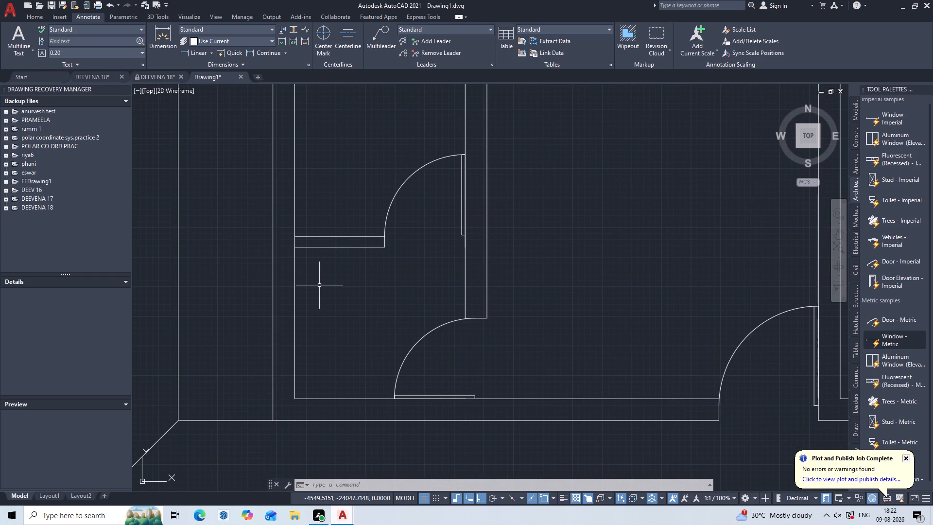
{"action": "key", "text": "d"}
{"action": "key", "text": "l"}
{"action": "key", "text": "i"}
{"action": "key", "text": "Return"}
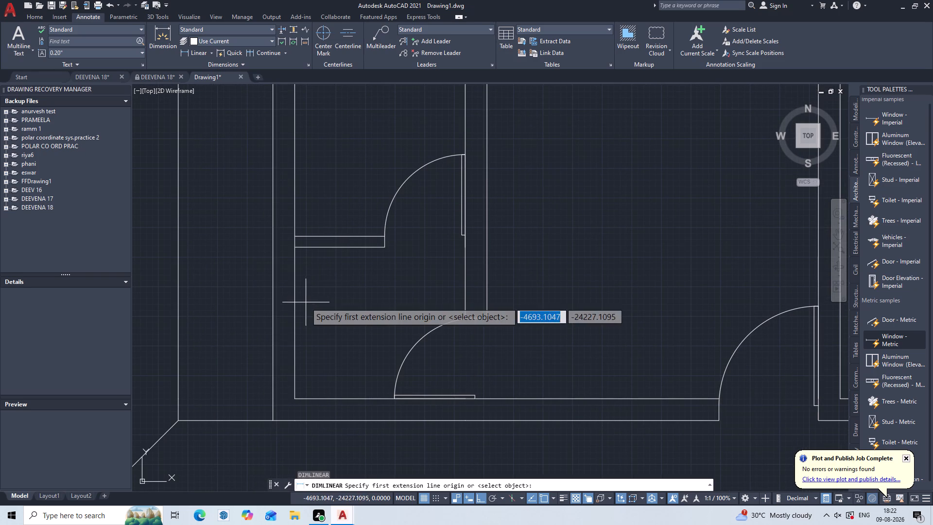
{"action": "left_click", "coordinate": [294, 248]}
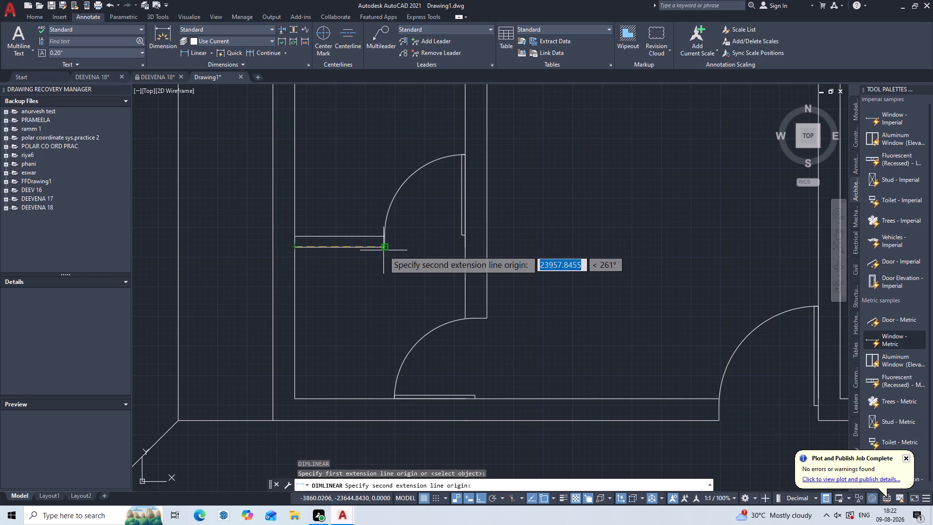
{"action": "left_click", "coordinate": [383, 250]}
{"action": "scroll", "coordinate": [370, 273], "scroll_direction": "up", "scroll_amount": 4}
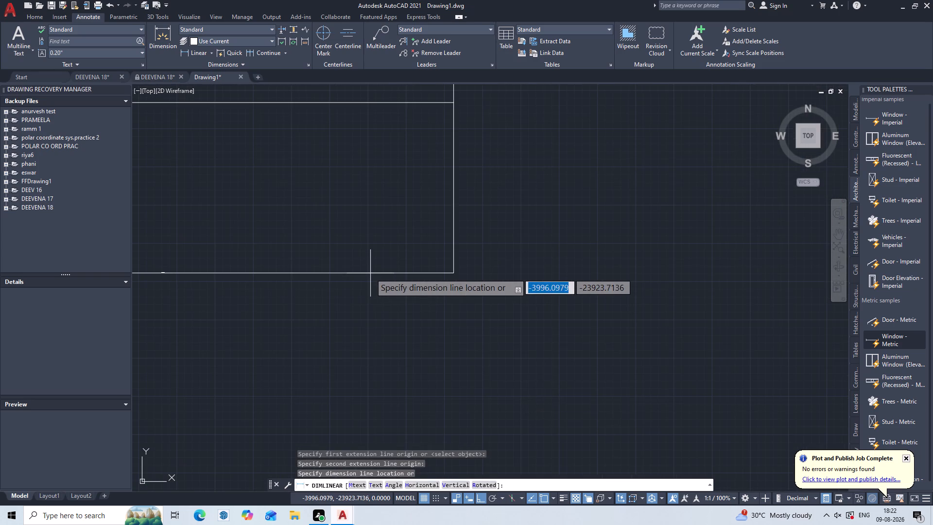
{"action": "middle_click_drag", "start_coordinate": [370, 273], "coordinate": [427, 278]}
{"action": "scroll", "coordinate": [214, 295], "scroll_direction": "up", "scroll_amount": 2}
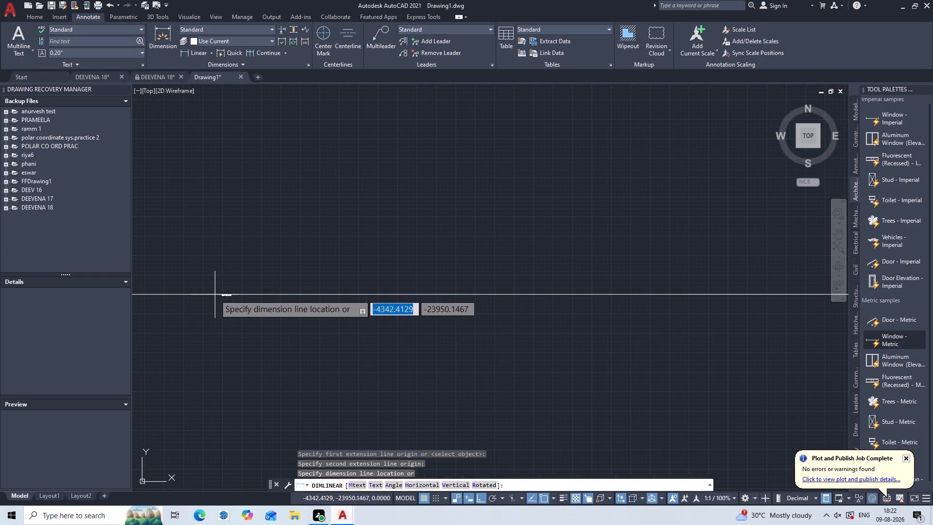
{"action": "scroll", "coordinate": [215, 295], "scroll_direction": "up", "scroll_amount": 6}
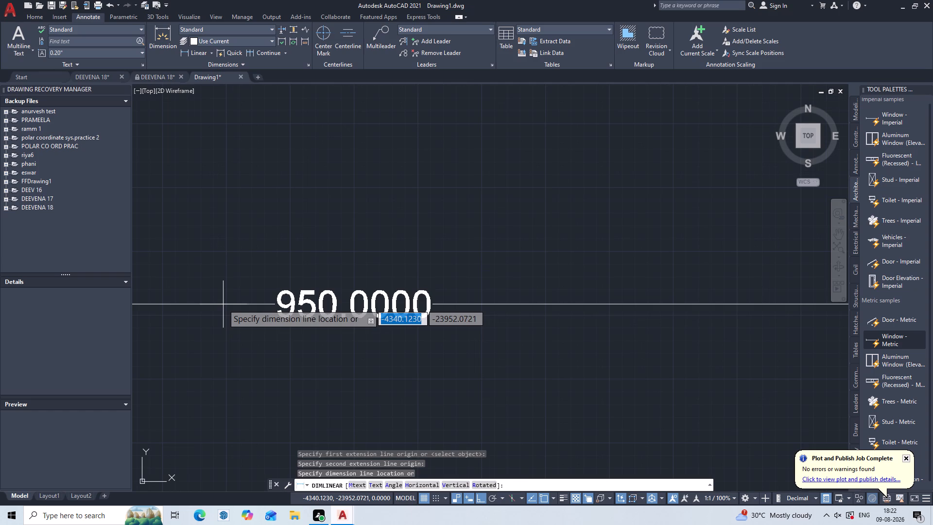
{"action": "key", "text": "Escape"}
Offset the inner west wall line of the westmost room 500 to the east.
{"action": "scroll", "coordinate": [223, 304], "scroll_direction": "down", "scroll_amount": 6}
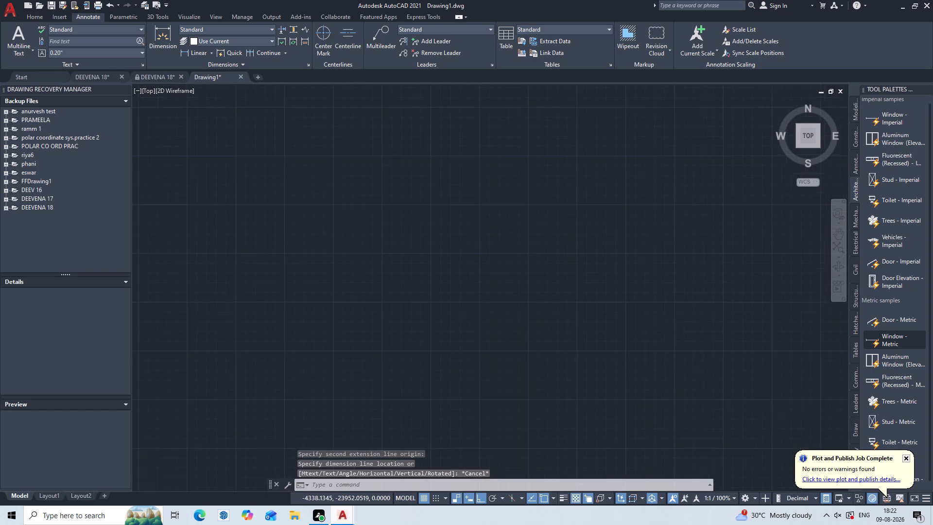
{"action": "scroll", "coordinate": [233, 310], "scroll_direction": "down", "scroll_amount": 2}
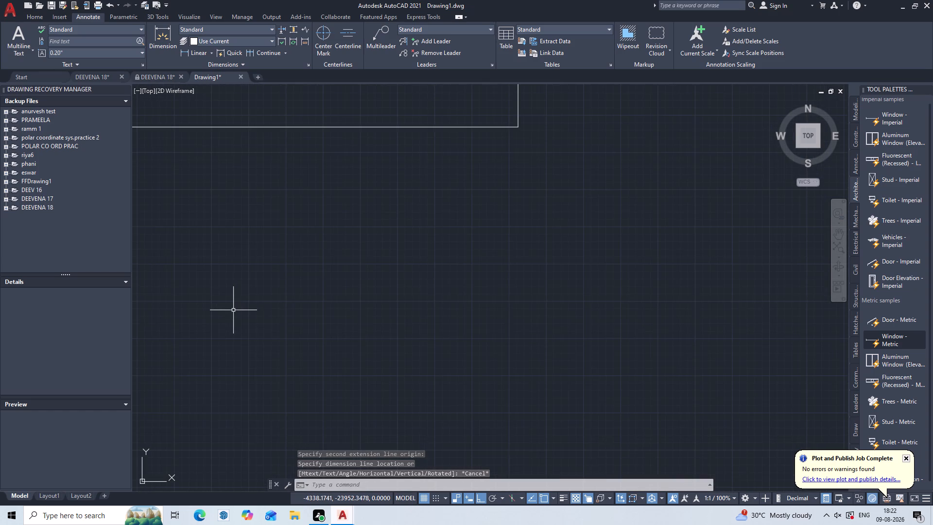
{"action": "scroll", "coordinate": [233, 310], "scroll_direction": "down", "scroll_amount": 5}
{"action": "middle_click_drag", "start_coordinate": [233, 310], "coordinate": [341, 286]}
{"action": "key", "text": "o"}
{"action": "key", "text": "Return"}
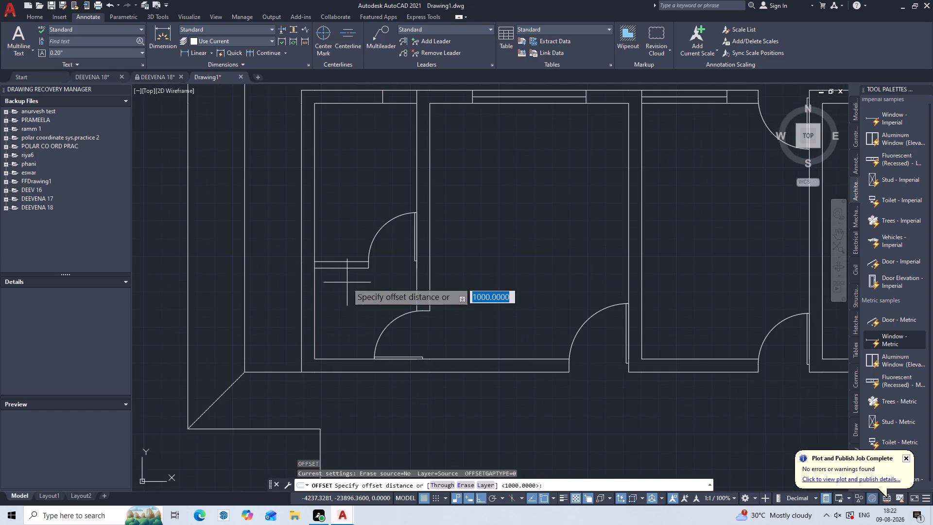
{"action": "type", "text": "500"}
{"action": "key", "text": "Return"}
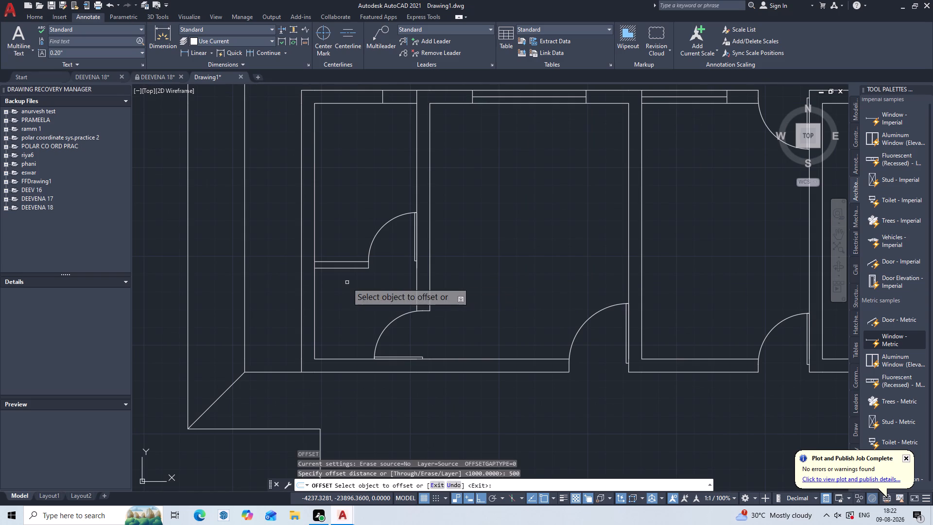
{"action": "left_click", "coordinate": [315, 337]}
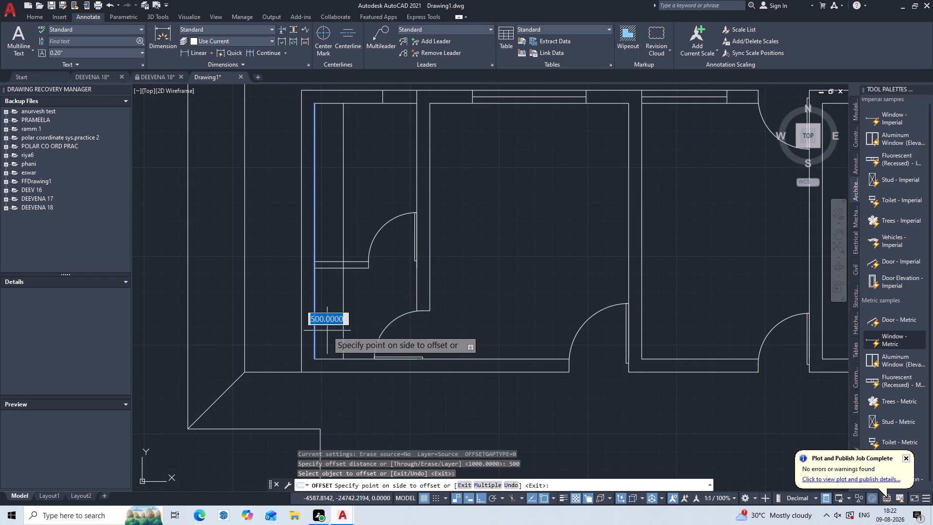
{"action": "left_click", "coordinate": [327, 331]}
{"action": "key", "text": "Escape"}
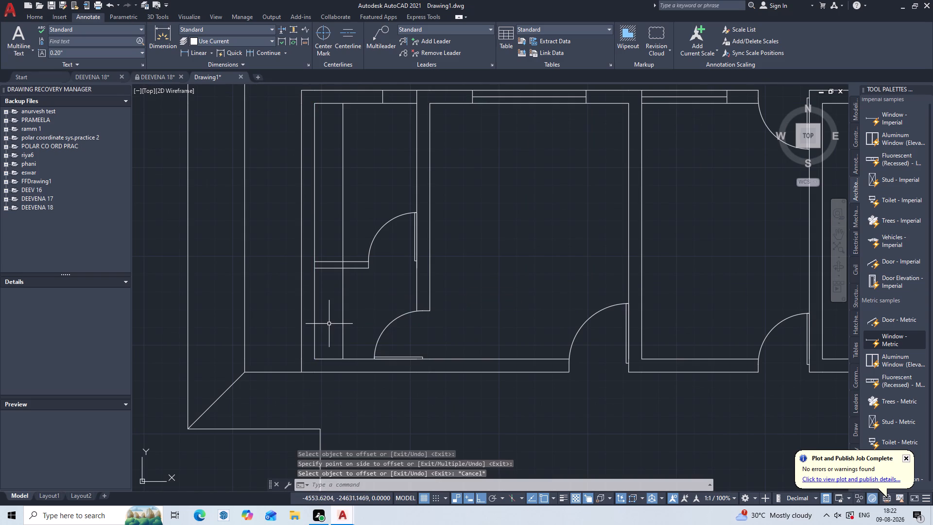
Trim the offset line where it passes through the short partition in the westmost room.
{"action": "key", "text": "t"}
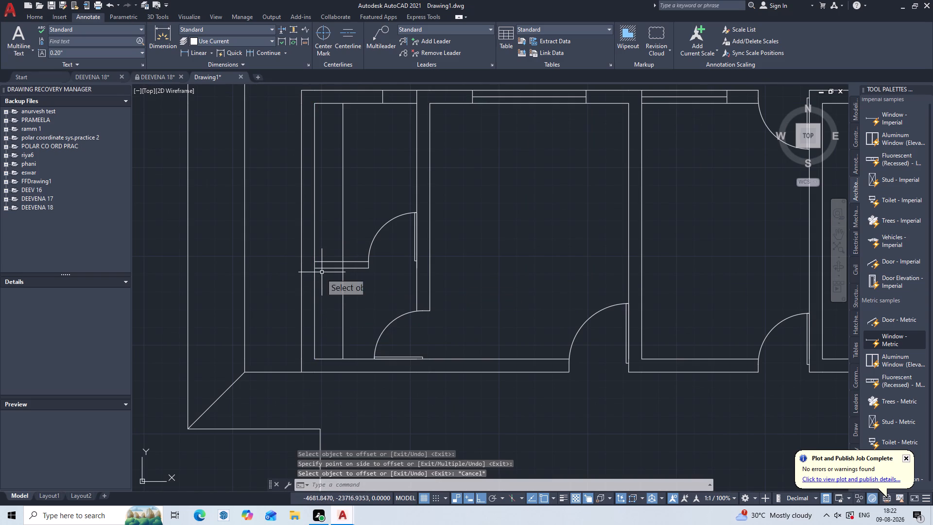
{"action": "key", "text": "r"}
{"action": "key", "text": "Return"}
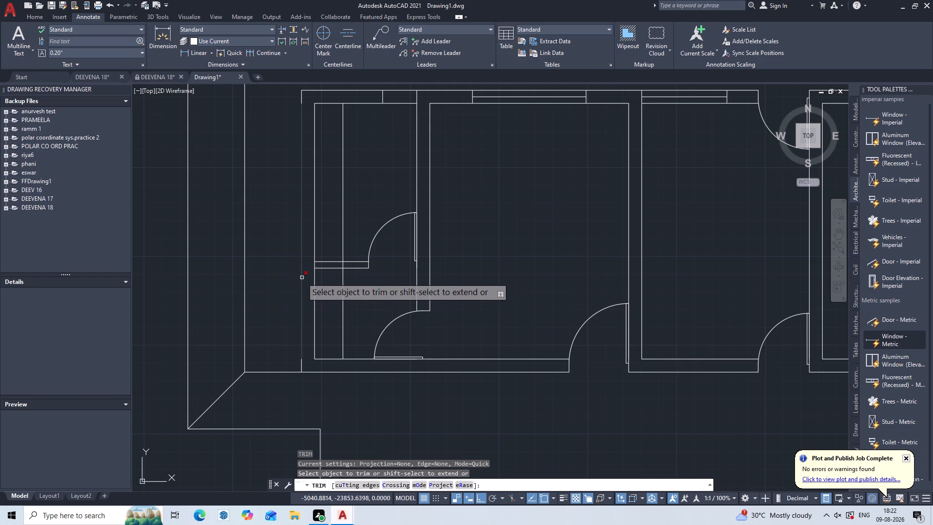
{"action": "scroll", "coordinate": [338, 283], "scroll_direction": "up", "scroll_amount": 3}
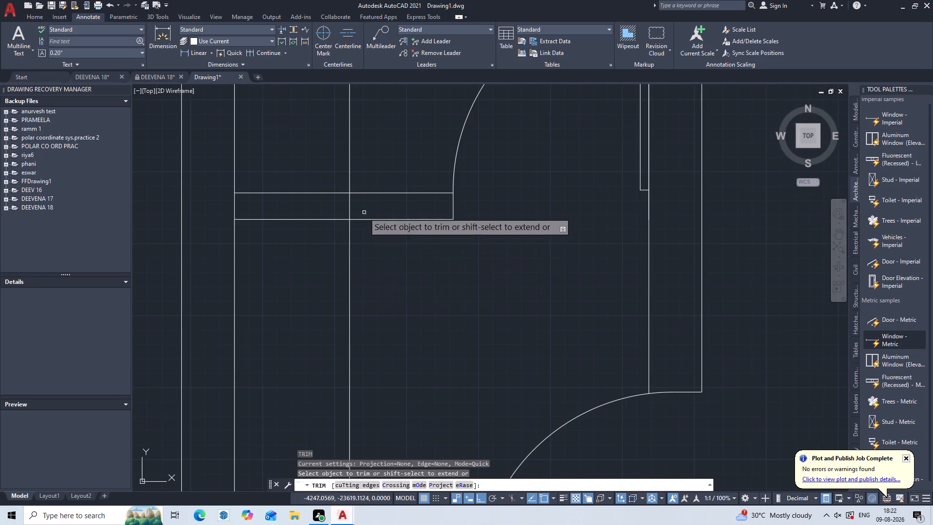
{"action": "scroll", "coordinate": [363, 210], "scroll_direction": "up", "scroll_amount": 2}
{"action": "left_click", "coordinate": [345, 202]}
{"action": "left_click", "coordinate": [326, 208]}
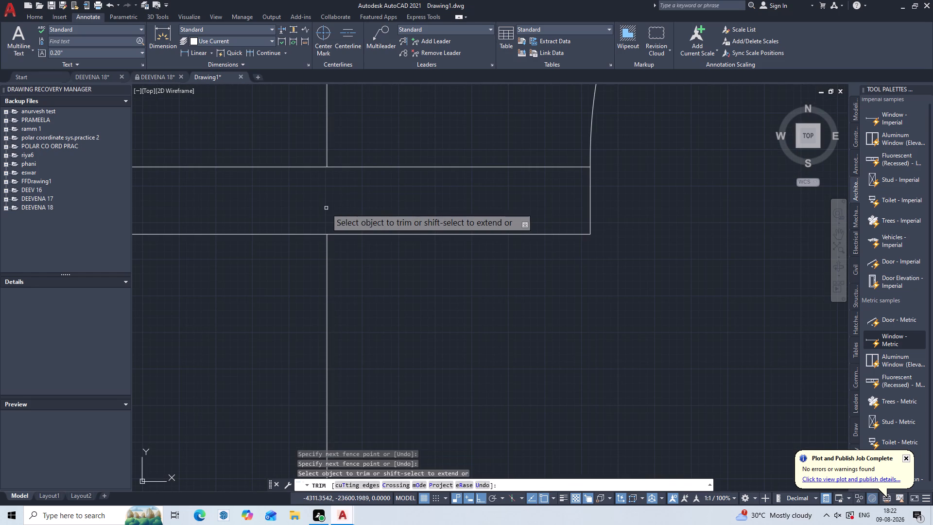
{"action": "key", "text": "Escape"}
{"action": "key", "text": "Escape"}
{"action": "key", "text": "Escape"}
{"action": "key", "text": "Escape"}
{"action": "key", "text": "Escape"}
{"action": "key", "text": "Escape"}
{"action": "key", "text": "Escape"}
{"action": "key", "text": "Escape"}
{"action": "key", "text": "Escape"}
{"action": "key", "text": "Escape"}
{"action": "key", "text": "Escape"}
{"action": "key", "text": "Escape"}
Delete the remaining piece of the offset line north of the short partition.
{"action": "scroll", "coordinate": [326, 208], "scroll_direction": "down", "scroll_amount": 3}
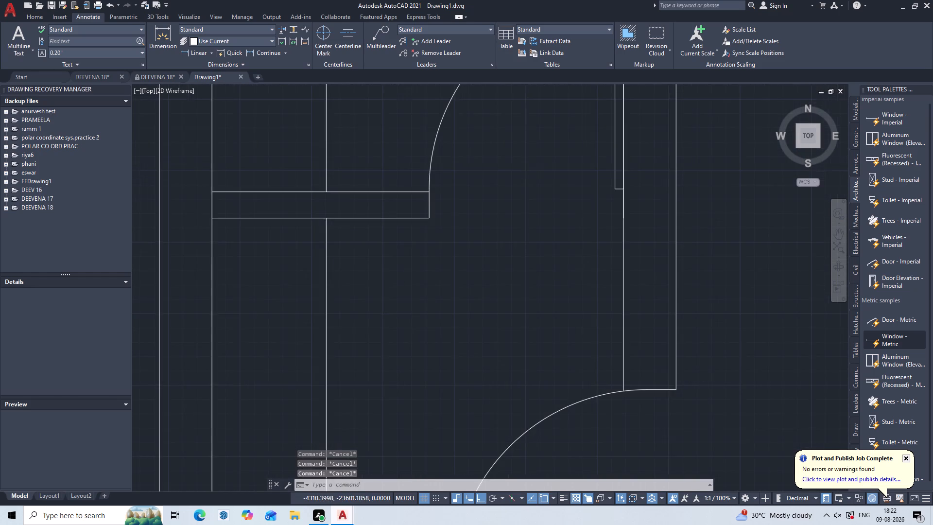
{"action": "scroll", "coordinate": [326, 207], "scroll_direction": "down", "scroll_amount": 2}
{"action": "left_click", "coordinate": [335, 154]}
{"action": "left_click", "coordinate": [326, 160]}
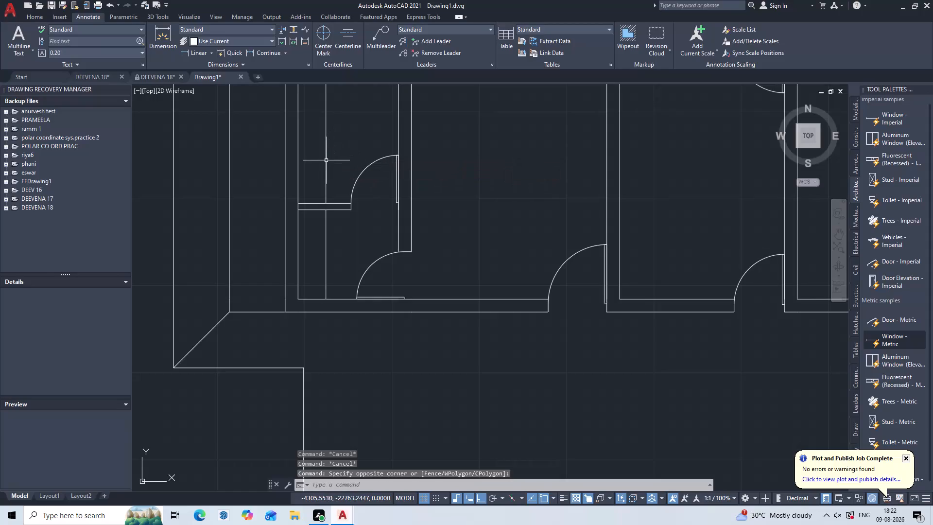
{"action": "left_click", "coordinate": [326, 160]}
{"action": "key", "text": "Delete"}
With Ortho off, draw a diagonal line from the offset line's north end at the partition to the westmost room's southwest inner corner.
{"action": "scroll", "coordinate": [326, 160], "scroll_direction": "down", "scroll_amount": 2}
{"action": "middle_click_drag", "start_coordinate": [326, 160], "coordinate": [327, 256]}
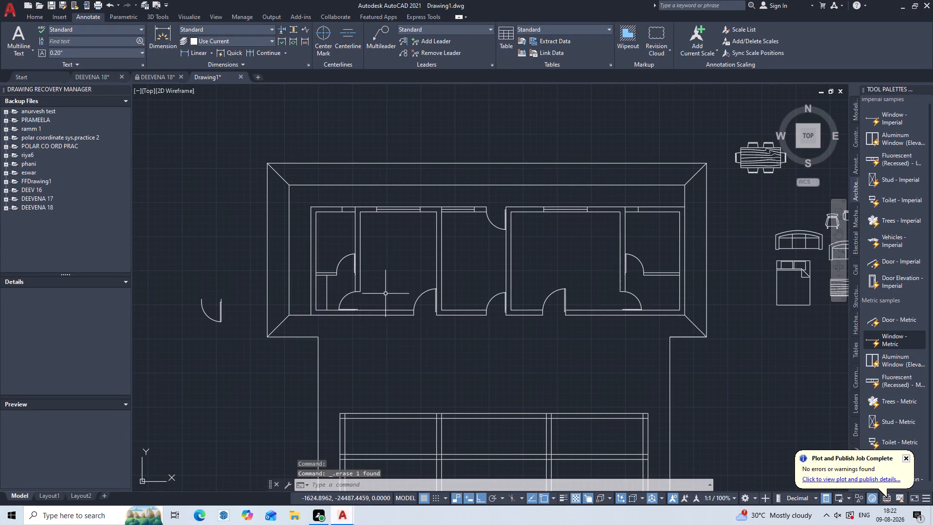
{"action": "scroll", "coordinate": [384, 281], "scroll_direction": "up", "scroll_amount": 1}
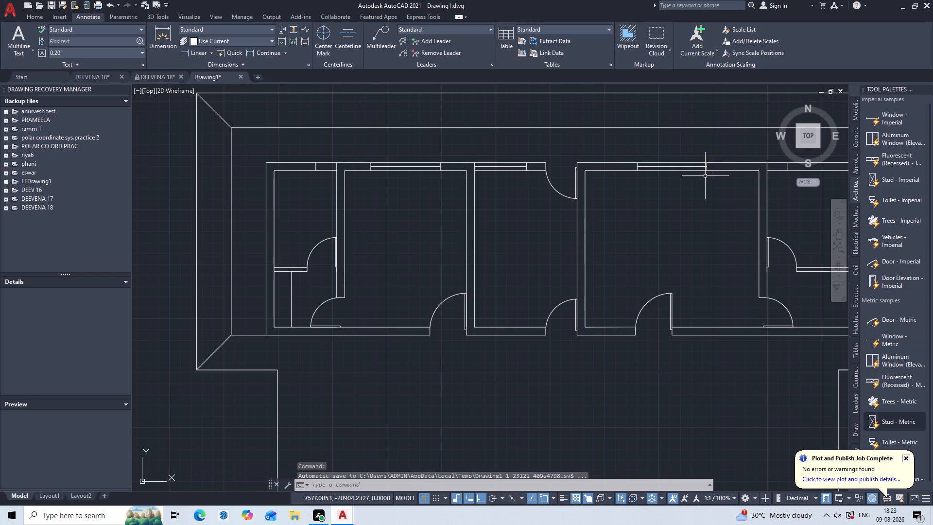
{"action": "middle_click_drag", "start_coordinate": [263, 308], "coordinate": [399, 295]}
{"action": "scroll", "coordinate": [408, 286], "scroll_direction": "up", "scroll_amount": 2}
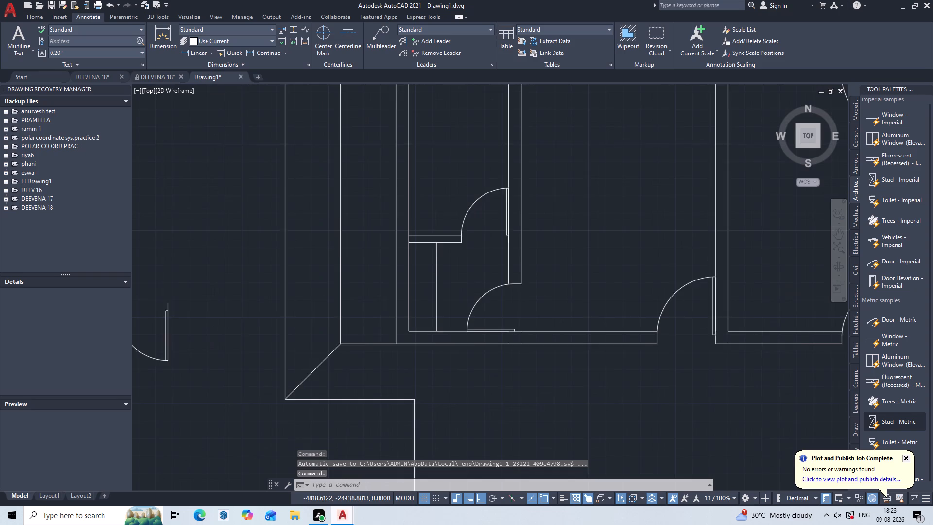
{"action": "key", "text": "l"}
{"action": "key", "text": "Return"}
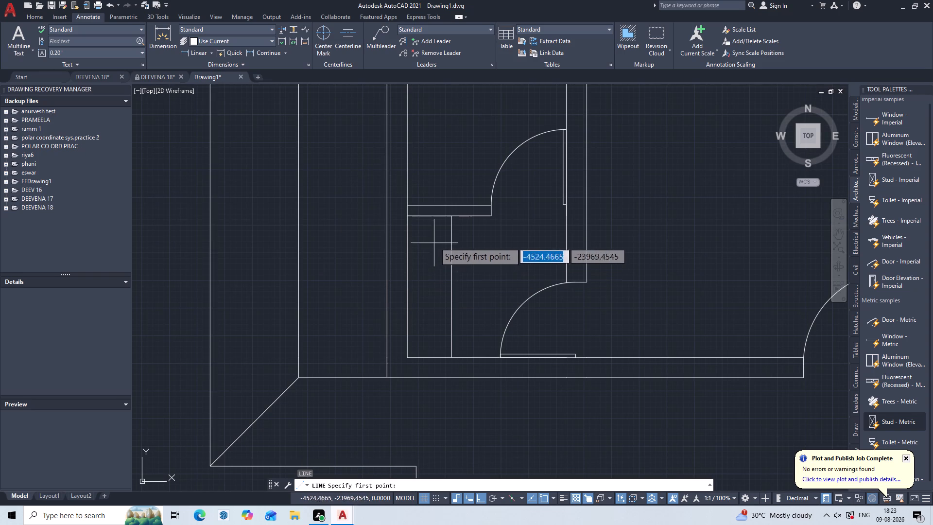
{"action": "left_click", "coordinate": [453, 217]}
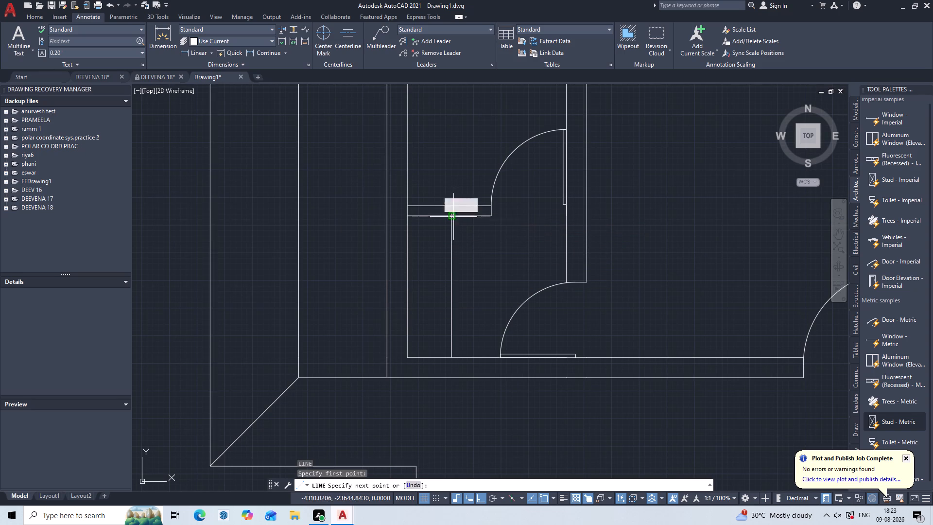
{"action": "key", "text": "F8"}
{"action": "left_click", "coordinate": [408, 358]}
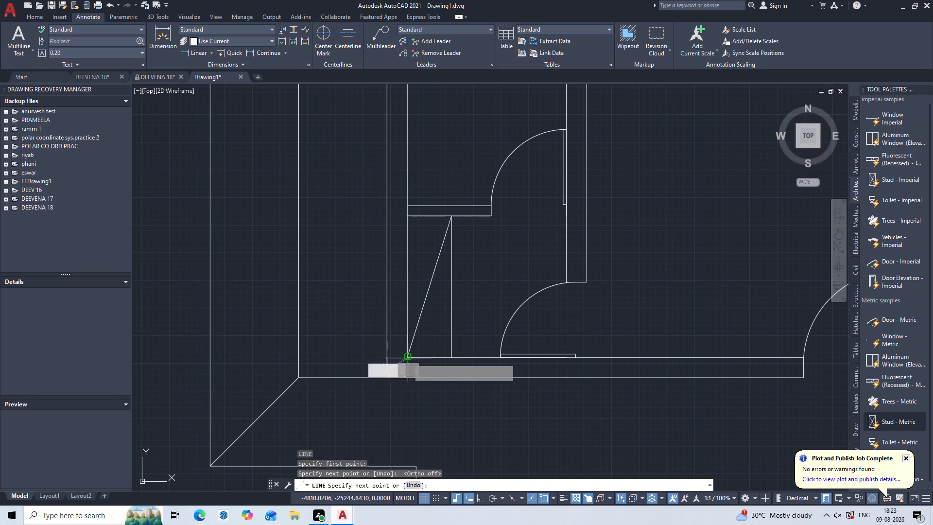
{"action": "key", "text": "Return"}
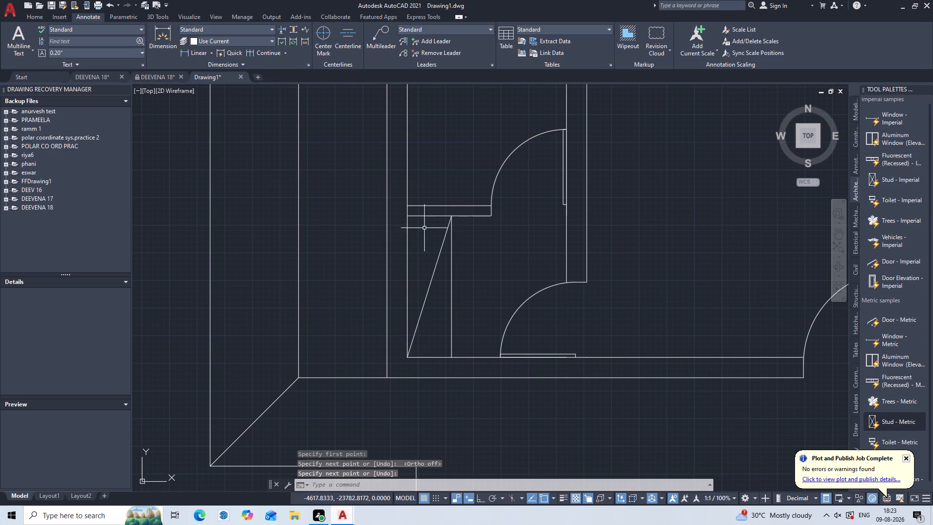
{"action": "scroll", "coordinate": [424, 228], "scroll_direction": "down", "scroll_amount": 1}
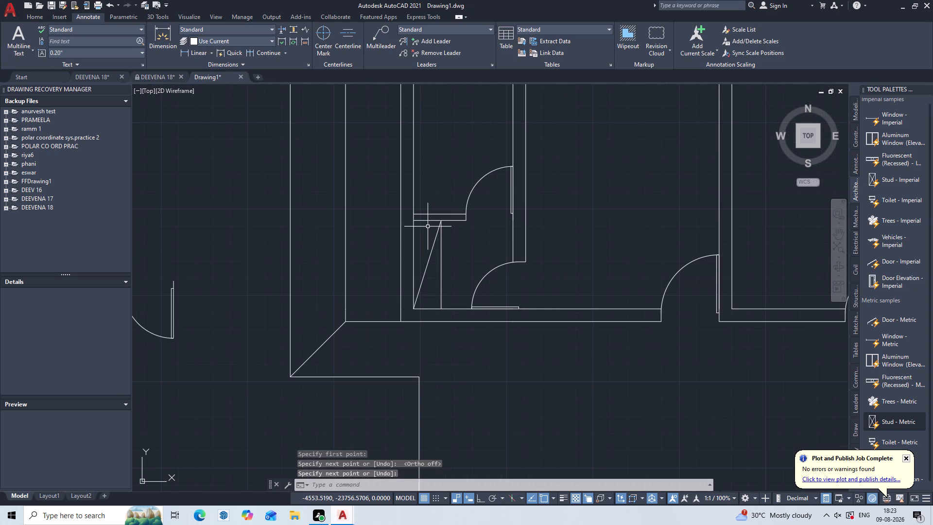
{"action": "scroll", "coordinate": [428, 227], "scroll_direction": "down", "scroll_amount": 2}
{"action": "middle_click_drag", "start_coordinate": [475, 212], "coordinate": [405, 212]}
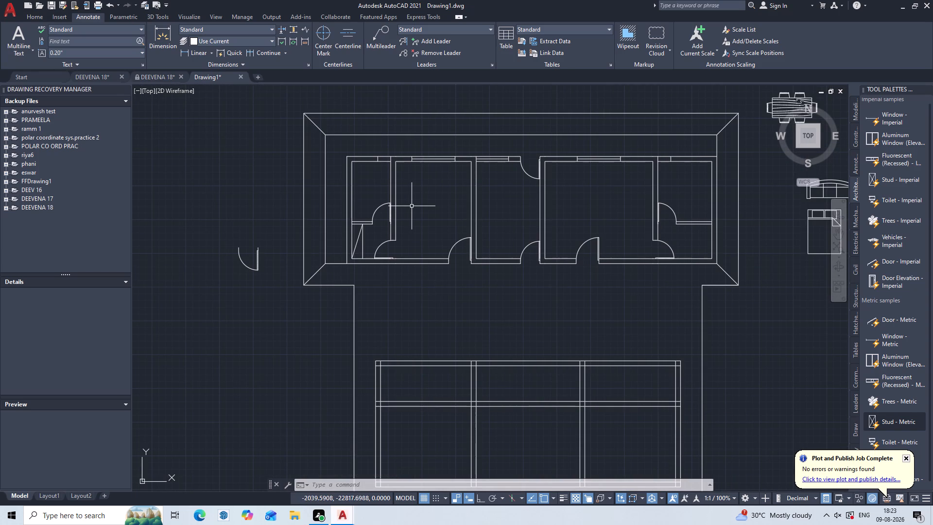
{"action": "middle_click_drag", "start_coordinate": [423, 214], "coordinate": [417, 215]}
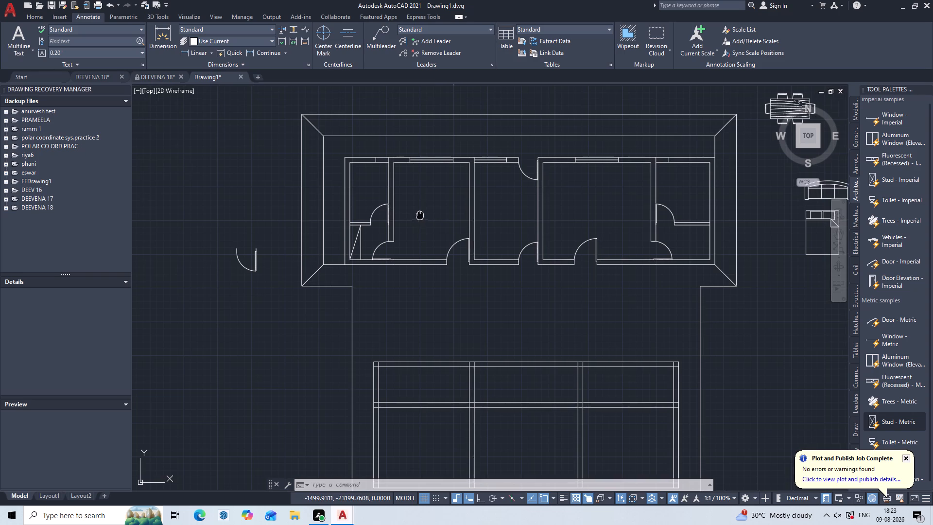
With Ortho on, draw a 500 line south from the inner corner of the north door's west jamb in the central room.
{"action": "middle_click_drag", "start_coordinate": [417, 215], "coordinate": [374, 205]}
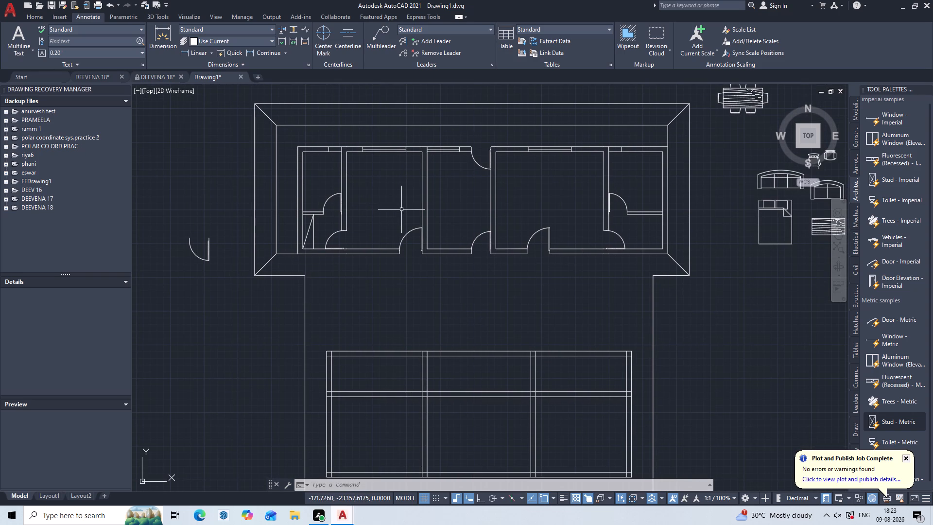
{"action": "middle_click_drag", "start_coordinate": [391, 206], "coordinate": [260, 176]}
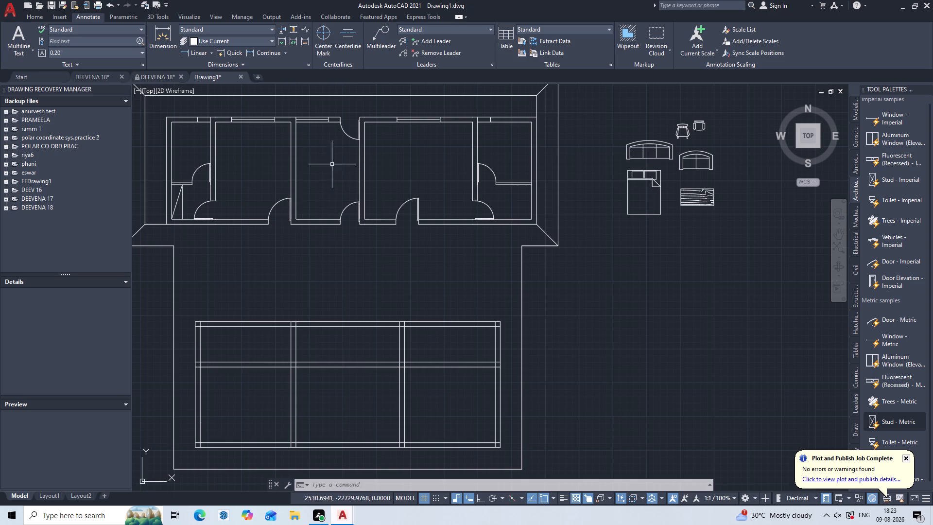
{"action": "middle_click_drag", "start_coordinate": [330, 152], "coordinate": [413, 184]}
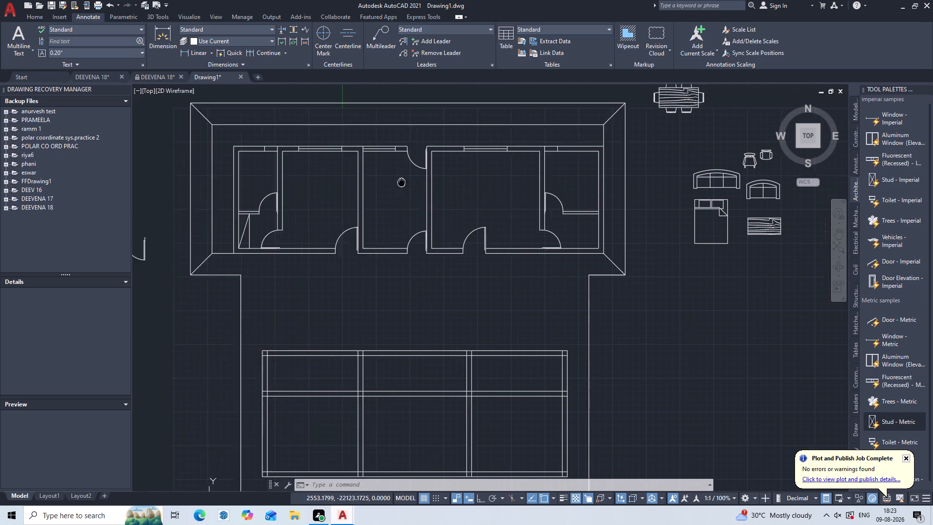
{"action": "middle_click_drag", "start_coordinate": [413, 184], "coordinate": [445, 189]}
{"action": "scroll", "coordinate": [424, 181], "scroll_direction": "up", "scroll_amount": 1}
{"action": "scroll", "coordinate": [457, 160], "scroll_direction": "up", "scroll_amount": 1}
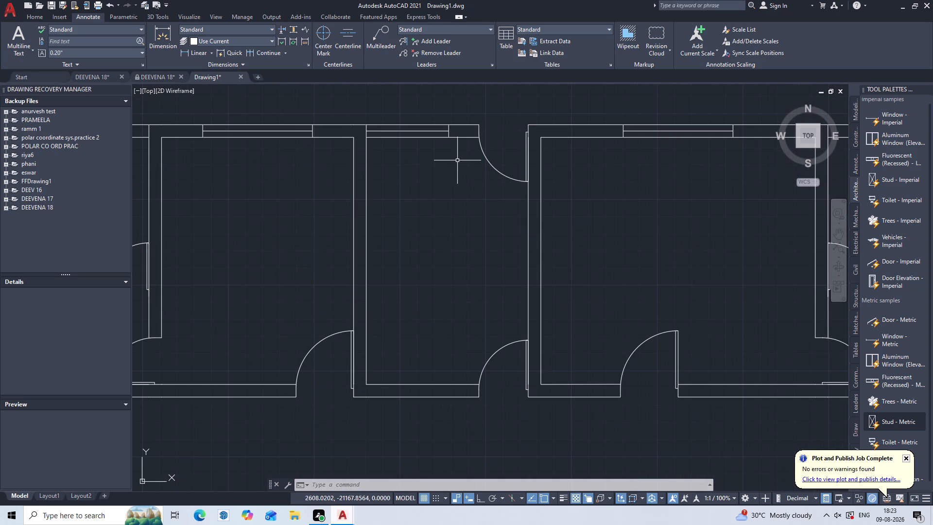
{"action": "key", "text": "l"}
{"action": "key", "text": "Return"}
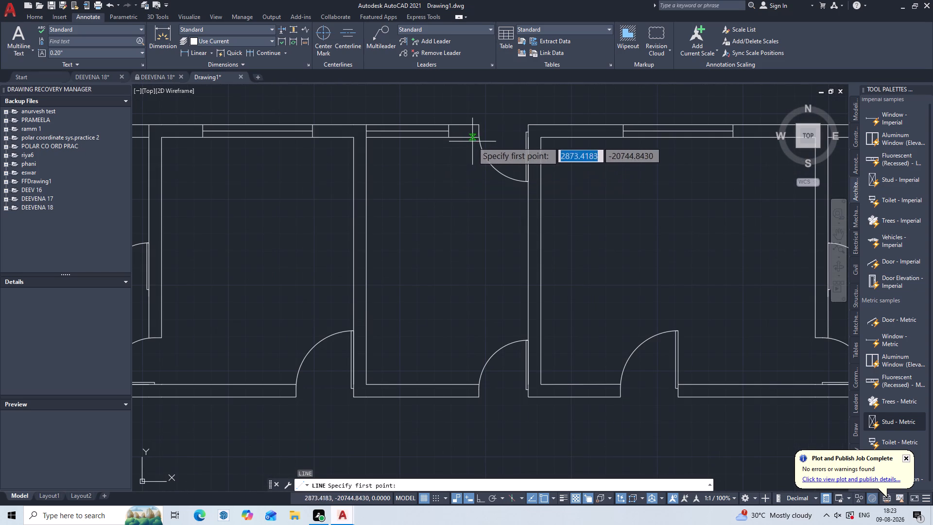
{"action": "left_click", "coordinate": [477, 139]}
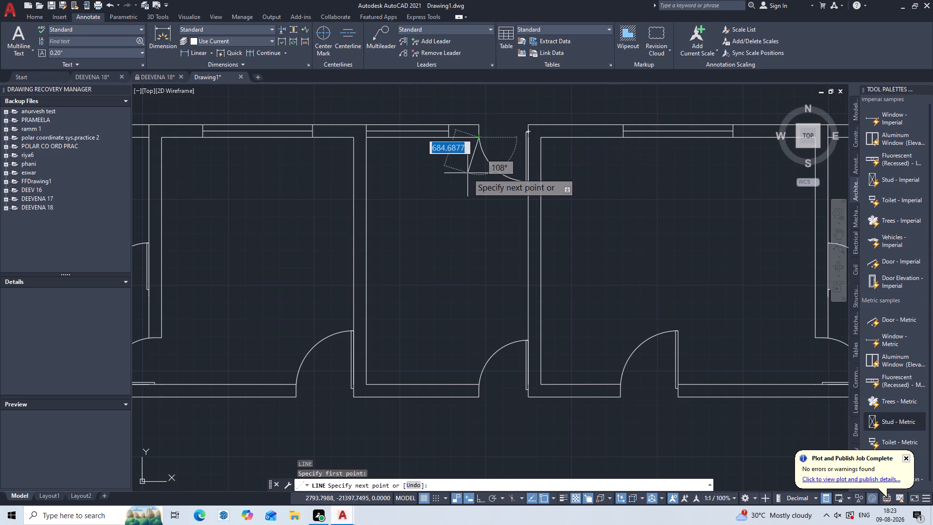
{"action": "key", "text": "F8"}
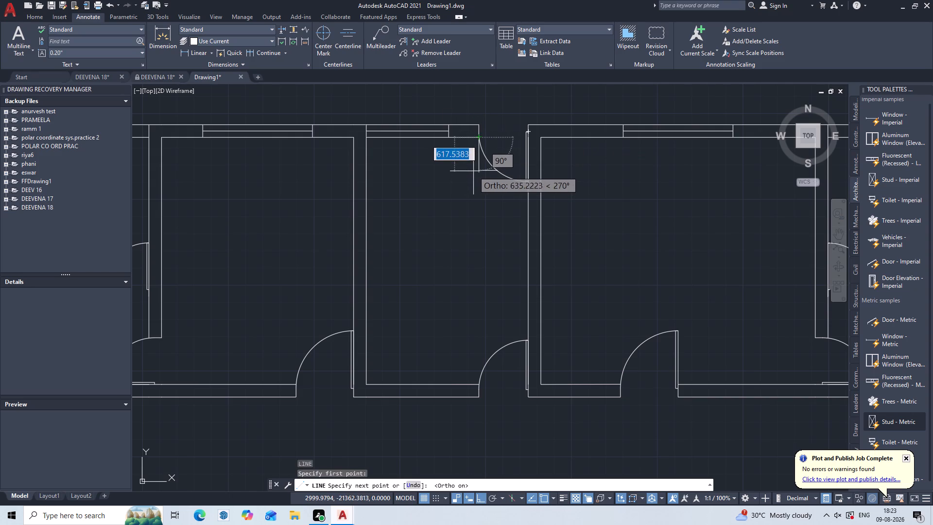
{"action": "key", "text": "5"}
{"action": "key", "text": "0"}
{"action": "key", "text": "0"}
{"action": "key", "text": "Return"}
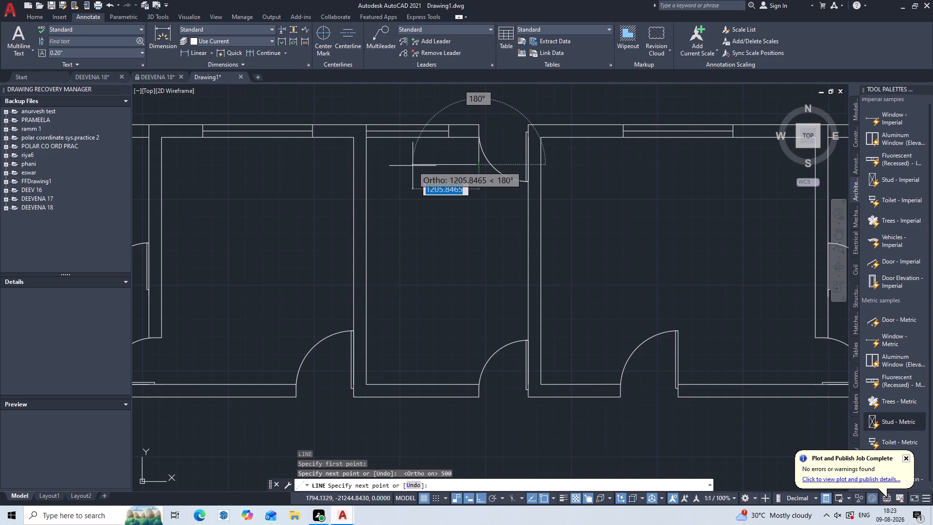
{"action": "key", "text": "Escape"}
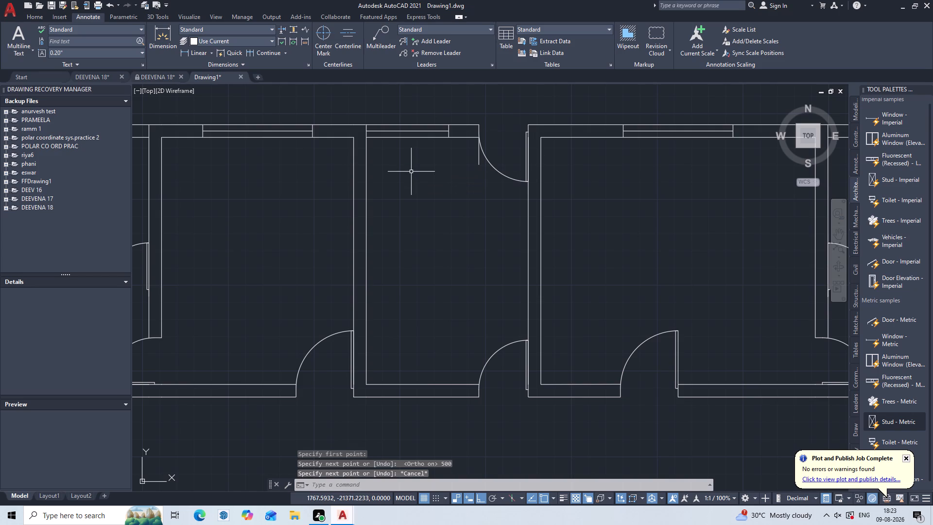
Offset the central room's inner west wall line 500 to the east.
{"action": "key", "text": "o"}
{"action": "key", "text": "Return"}
{"action": "key", "text": "5"}
{"action": "key", "text": "0"}
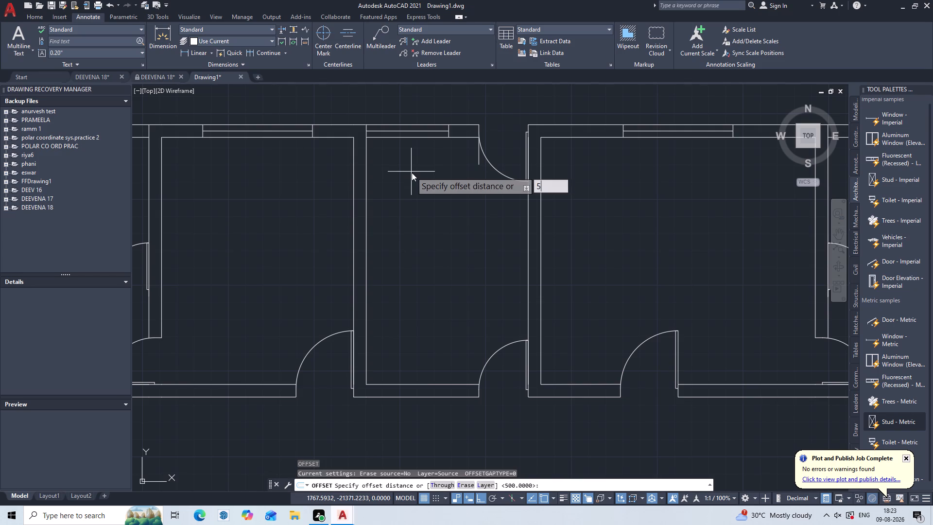
{"action": "key", "text": "0"}
{"action": "key", "text": "Return"}
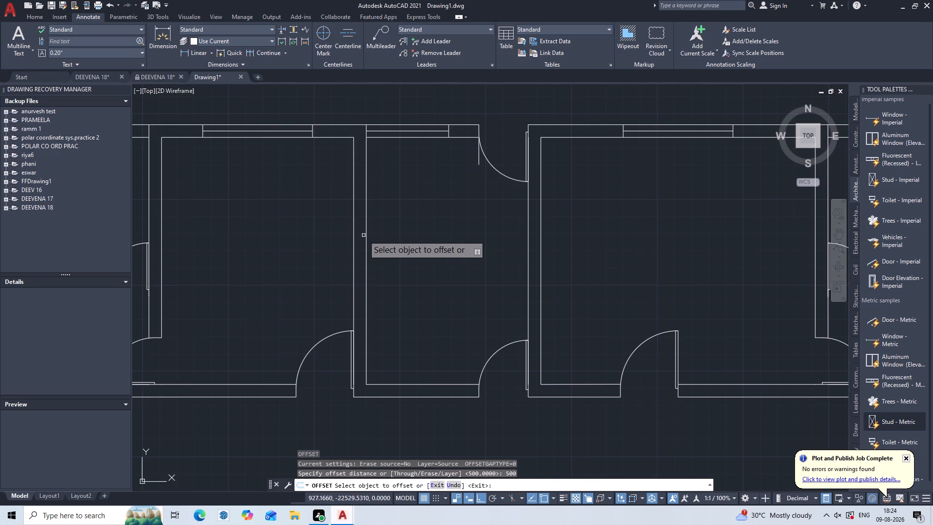
{"action": "left_click", "coordinate": [363, 235]}
{"action": "left_click", "coordinate": [366, 238]}
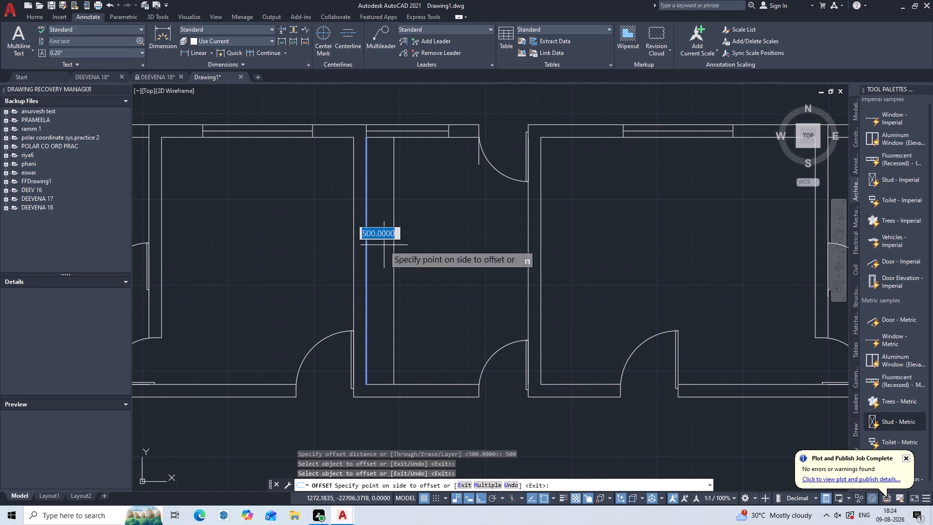
{"action": "left_click", "coordinate": [384, 245]}
{"action": "key", "text": "Escape"}
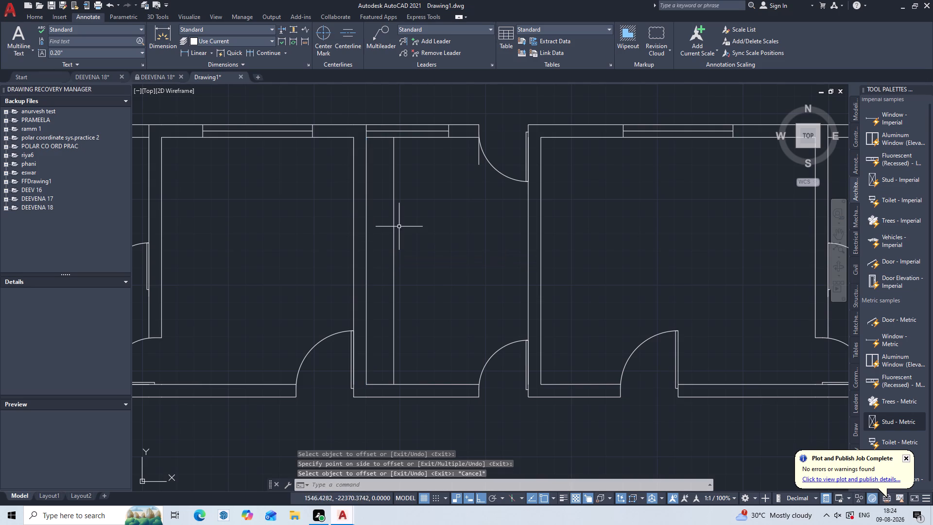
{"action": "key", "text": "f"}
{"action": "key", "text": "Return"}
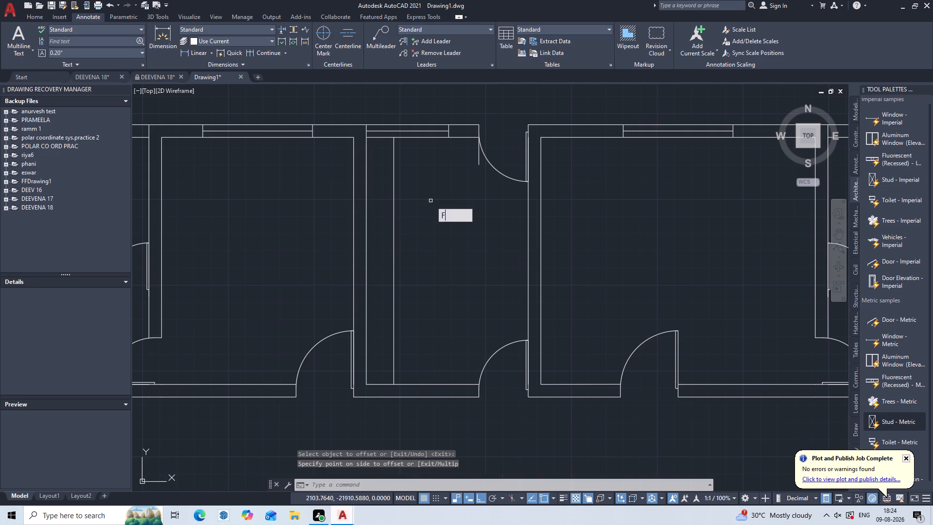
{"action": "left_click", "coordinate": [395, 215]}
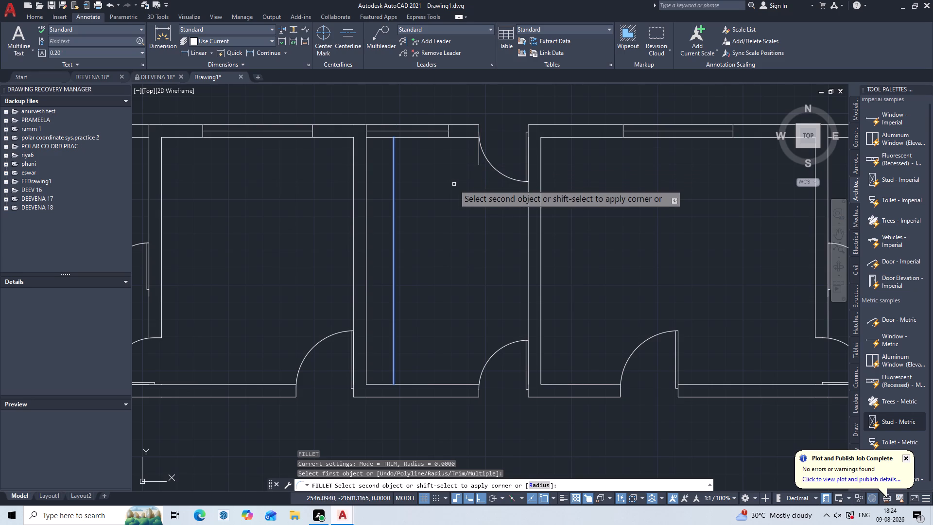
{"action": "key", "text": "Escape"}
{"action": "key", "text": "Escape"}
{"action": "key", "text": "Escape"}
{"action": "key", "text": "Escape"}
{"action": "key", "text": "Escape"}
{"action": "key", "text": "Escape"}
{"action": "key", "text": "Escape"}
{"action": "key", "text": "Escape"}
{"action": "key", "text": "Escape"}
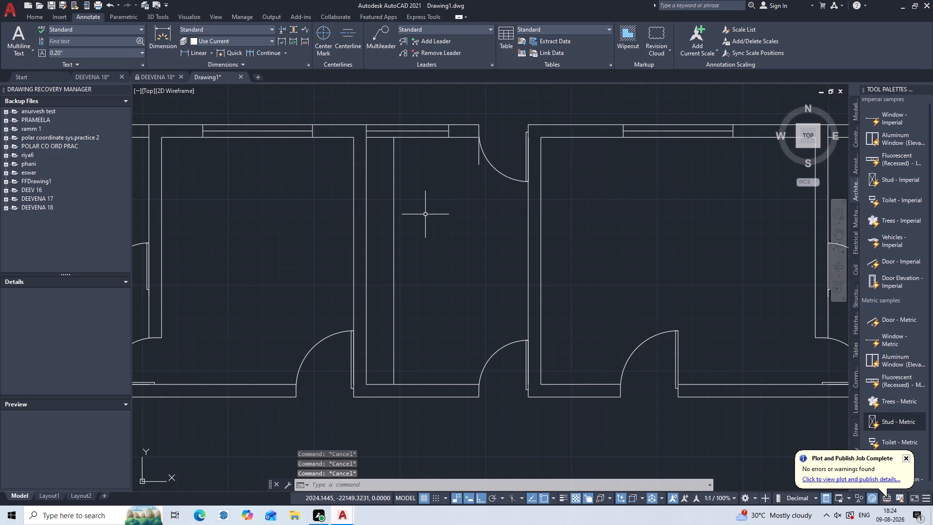
Draw a horizontal line about 1550 long from the 500 line's south end west to the offset line.
{"action": "key", "text": "l"}
{"action": "key", "text": "Return"}
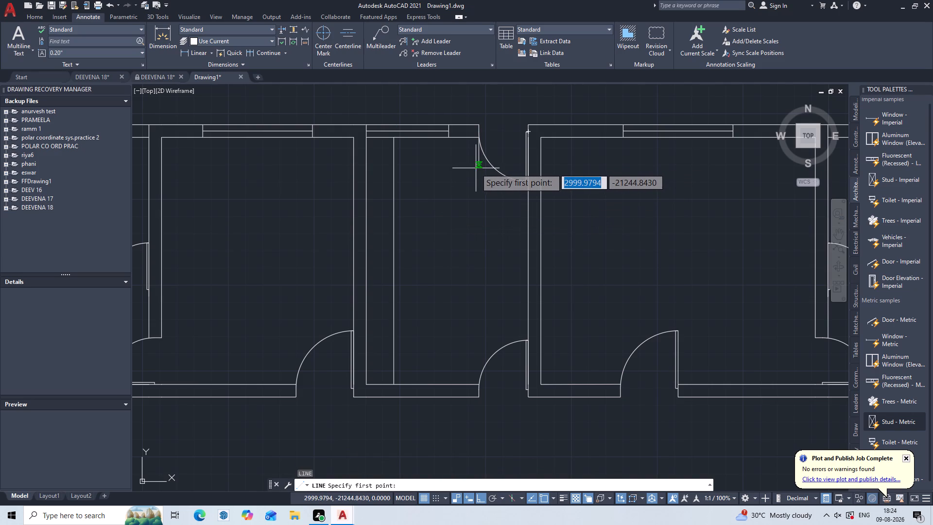
{"action": "left_click", "coordinate": [480, 166]}
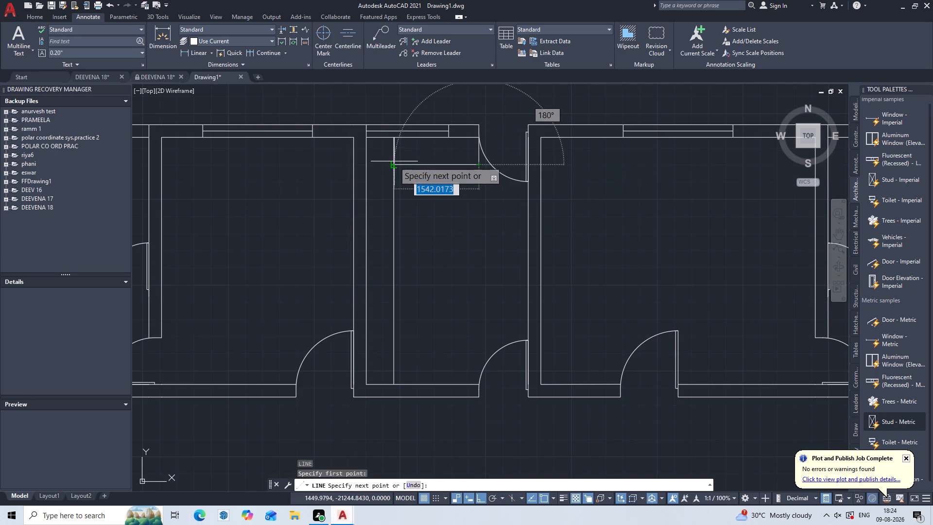
{"action": "left_click", "coordinate": [393, 164]}
{"action": "key", "text": "Escape"}
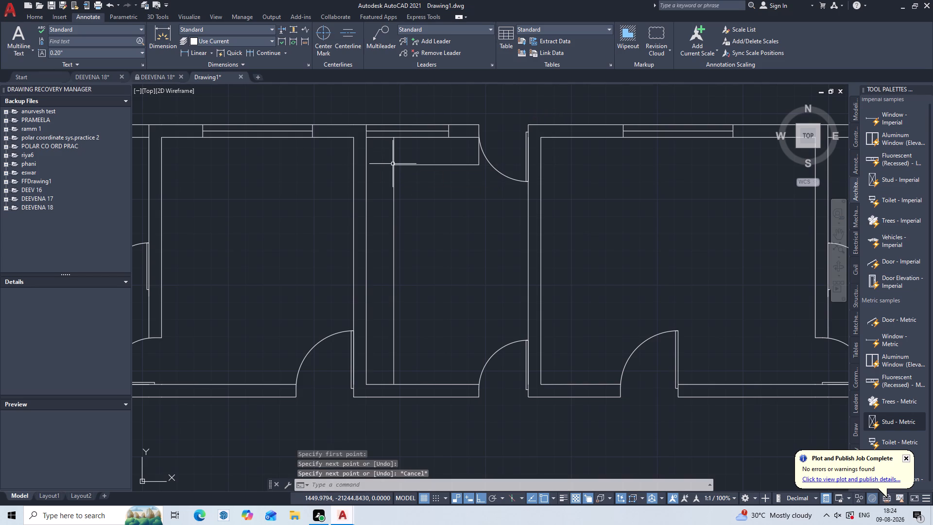
Trim the part of the offset line north of the new horizontal line in the central room.
{"action": "type", "text": "TR"}
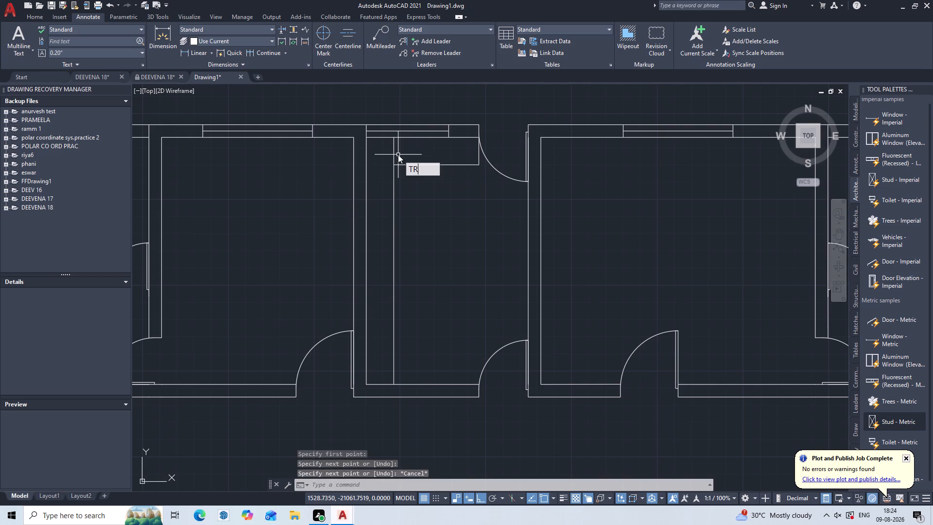
{"action": "key", "text": "Return"}
{"action": "left_click", "coordinate": [392, 149]}
{"action": "left_click", "coordinate": [397, 150]}
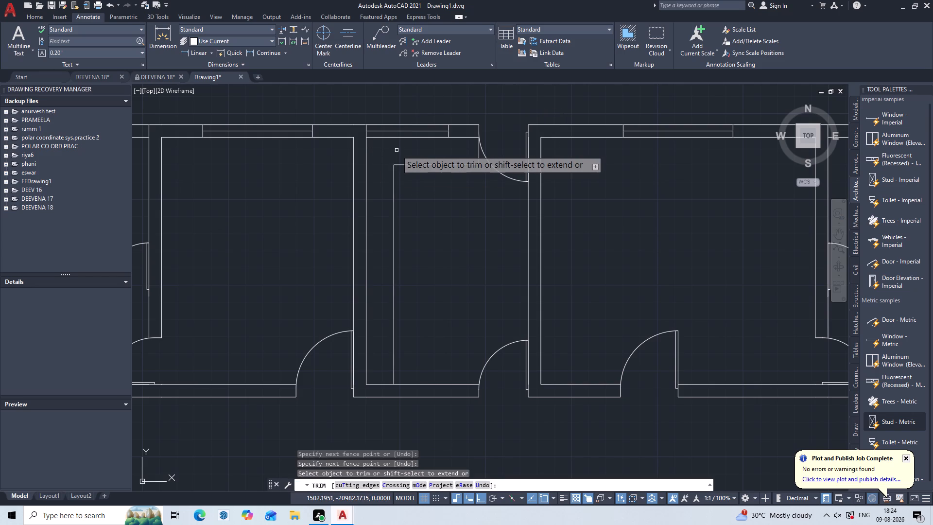
{"action": "key", "text": "Escape"}
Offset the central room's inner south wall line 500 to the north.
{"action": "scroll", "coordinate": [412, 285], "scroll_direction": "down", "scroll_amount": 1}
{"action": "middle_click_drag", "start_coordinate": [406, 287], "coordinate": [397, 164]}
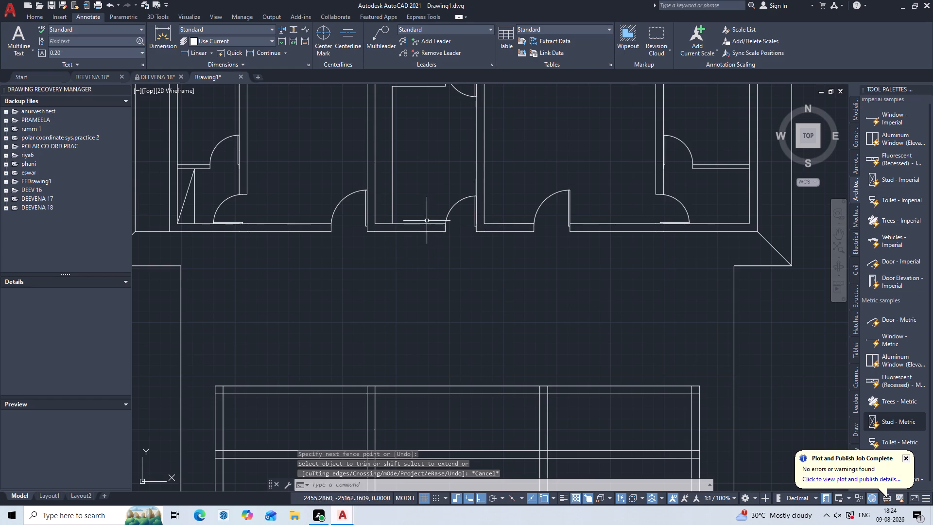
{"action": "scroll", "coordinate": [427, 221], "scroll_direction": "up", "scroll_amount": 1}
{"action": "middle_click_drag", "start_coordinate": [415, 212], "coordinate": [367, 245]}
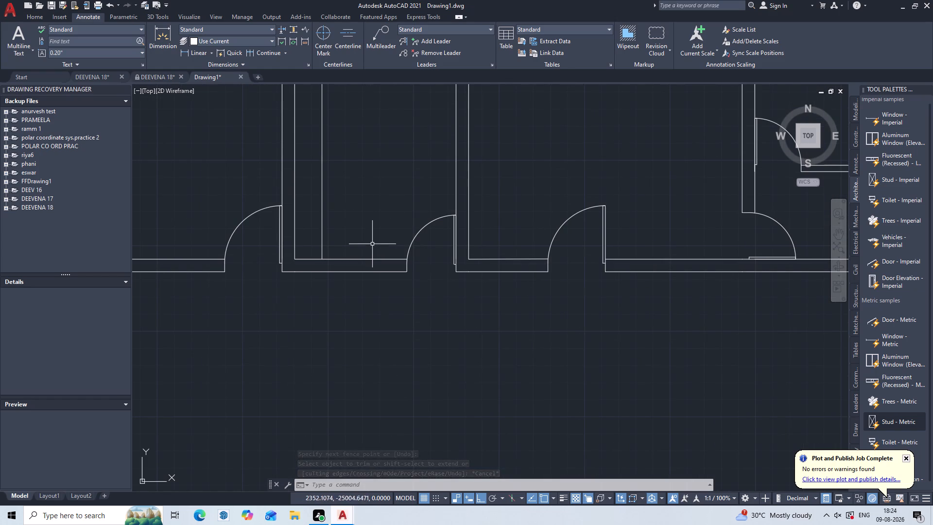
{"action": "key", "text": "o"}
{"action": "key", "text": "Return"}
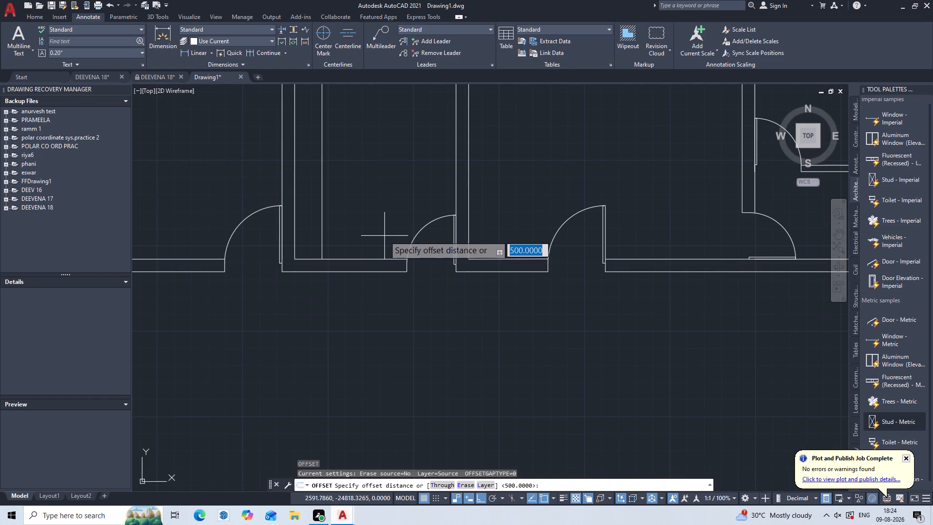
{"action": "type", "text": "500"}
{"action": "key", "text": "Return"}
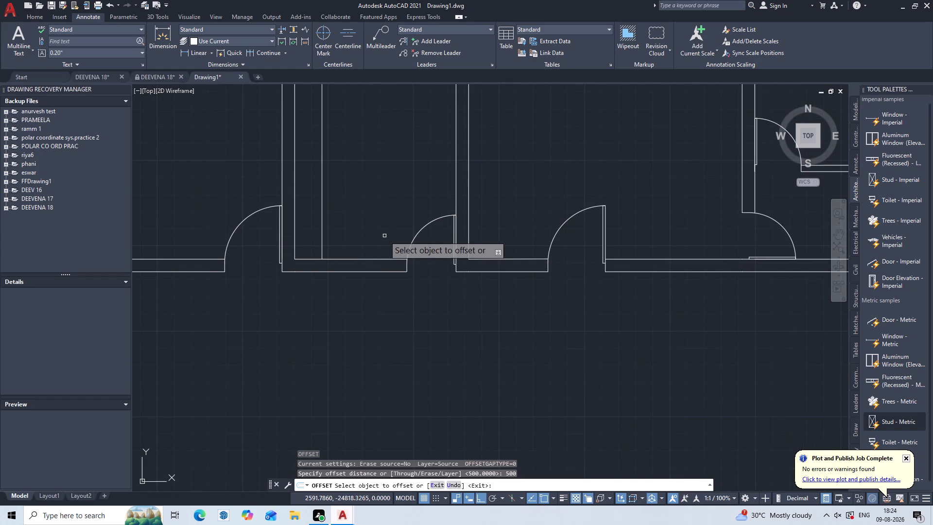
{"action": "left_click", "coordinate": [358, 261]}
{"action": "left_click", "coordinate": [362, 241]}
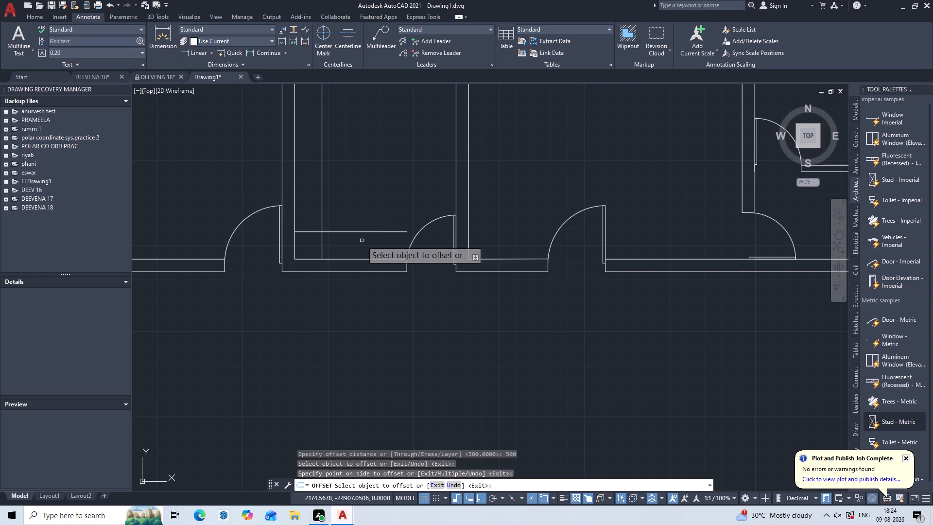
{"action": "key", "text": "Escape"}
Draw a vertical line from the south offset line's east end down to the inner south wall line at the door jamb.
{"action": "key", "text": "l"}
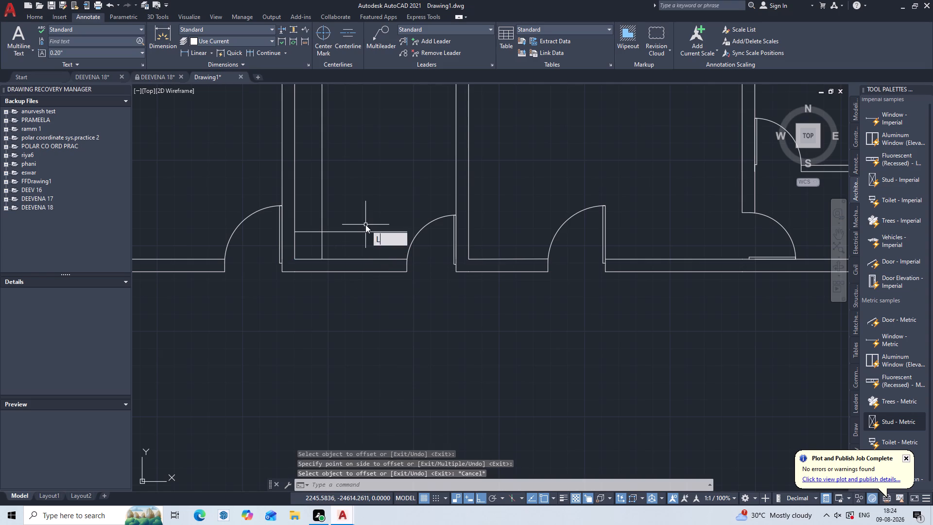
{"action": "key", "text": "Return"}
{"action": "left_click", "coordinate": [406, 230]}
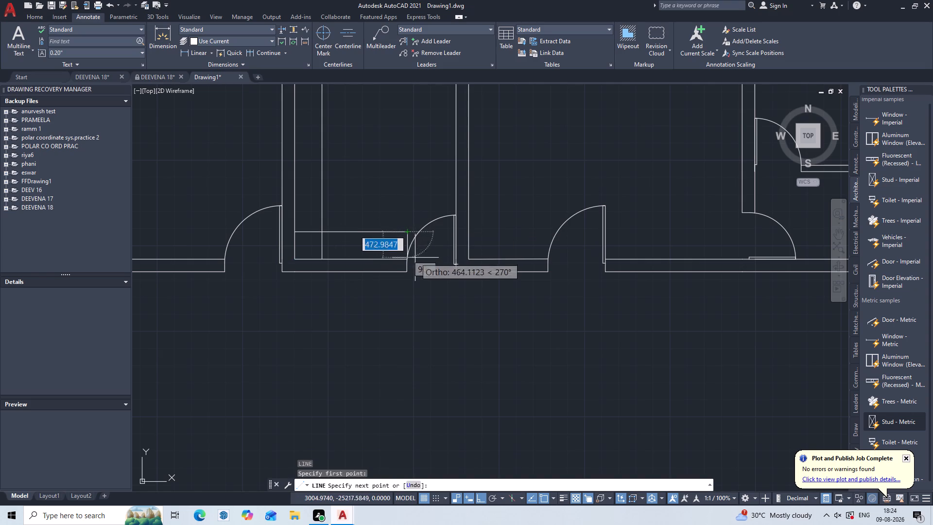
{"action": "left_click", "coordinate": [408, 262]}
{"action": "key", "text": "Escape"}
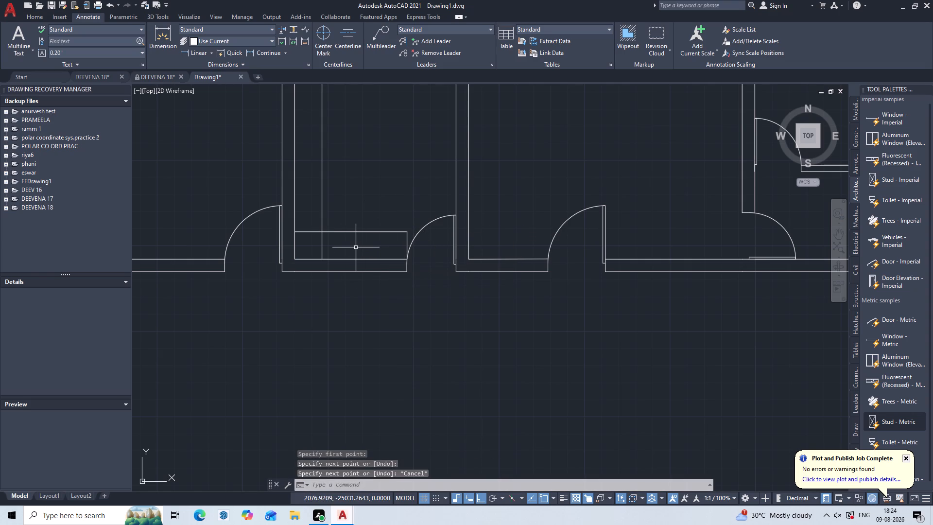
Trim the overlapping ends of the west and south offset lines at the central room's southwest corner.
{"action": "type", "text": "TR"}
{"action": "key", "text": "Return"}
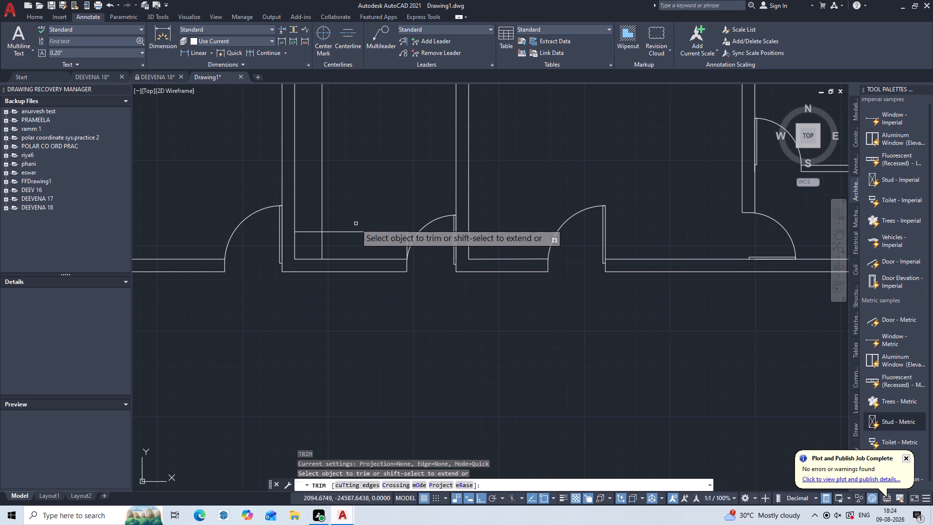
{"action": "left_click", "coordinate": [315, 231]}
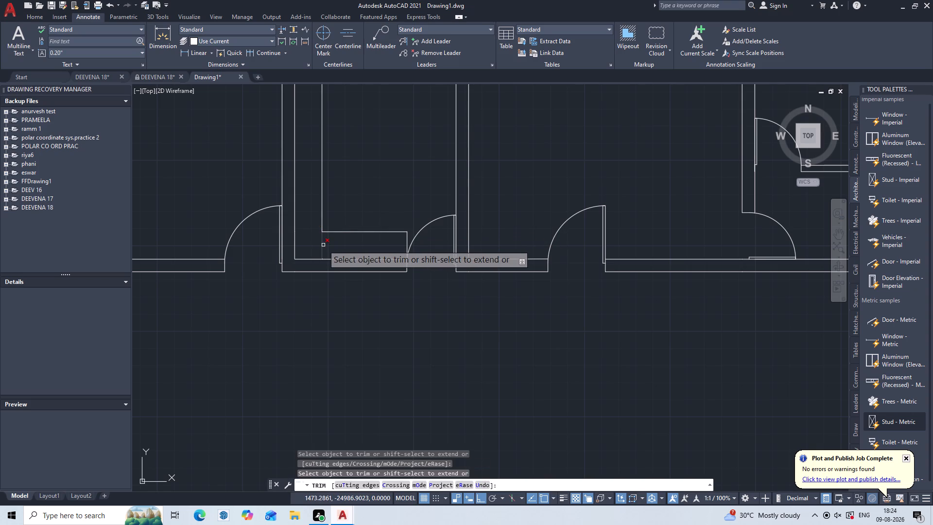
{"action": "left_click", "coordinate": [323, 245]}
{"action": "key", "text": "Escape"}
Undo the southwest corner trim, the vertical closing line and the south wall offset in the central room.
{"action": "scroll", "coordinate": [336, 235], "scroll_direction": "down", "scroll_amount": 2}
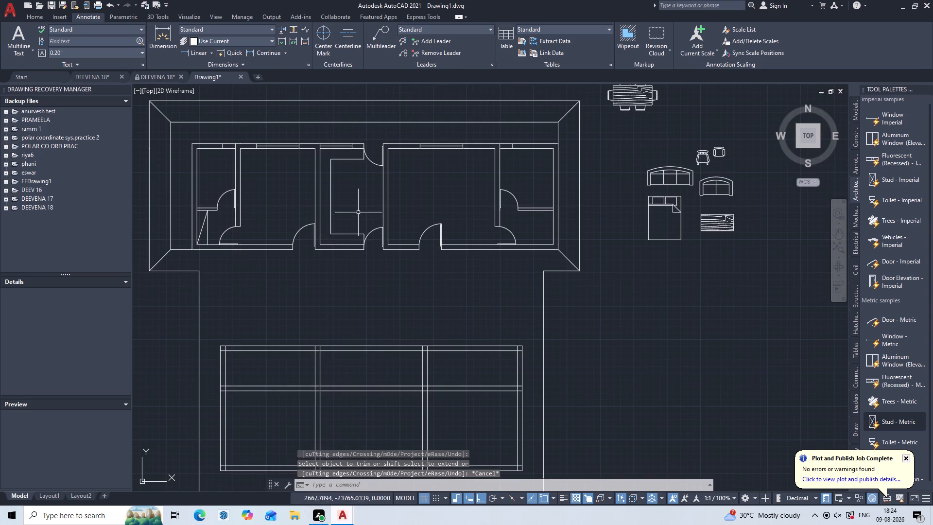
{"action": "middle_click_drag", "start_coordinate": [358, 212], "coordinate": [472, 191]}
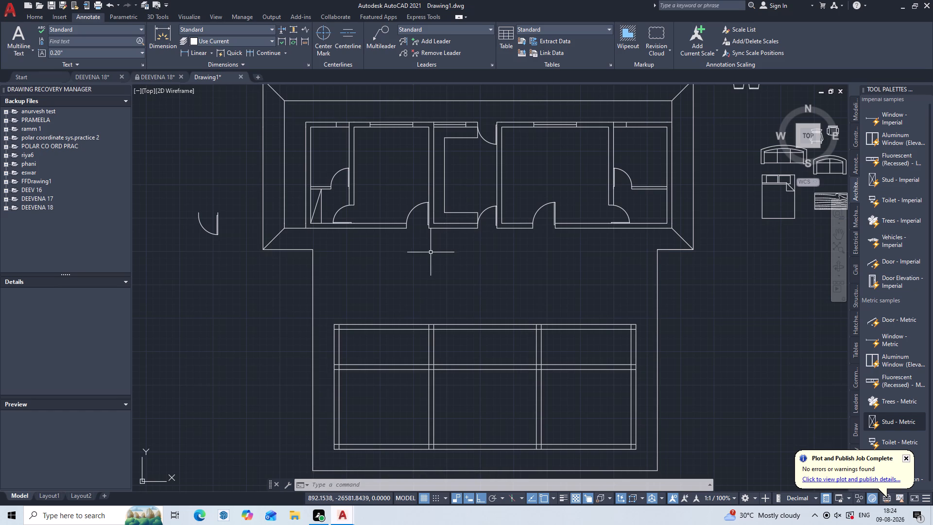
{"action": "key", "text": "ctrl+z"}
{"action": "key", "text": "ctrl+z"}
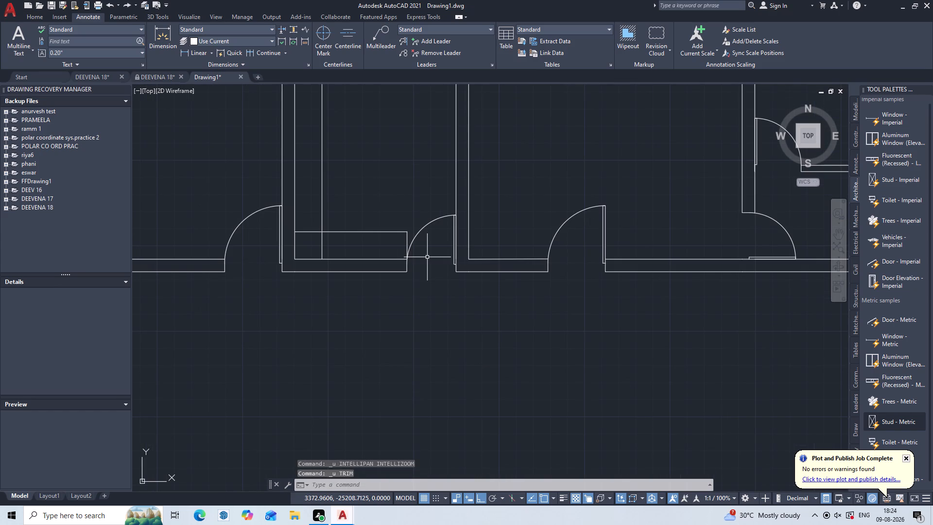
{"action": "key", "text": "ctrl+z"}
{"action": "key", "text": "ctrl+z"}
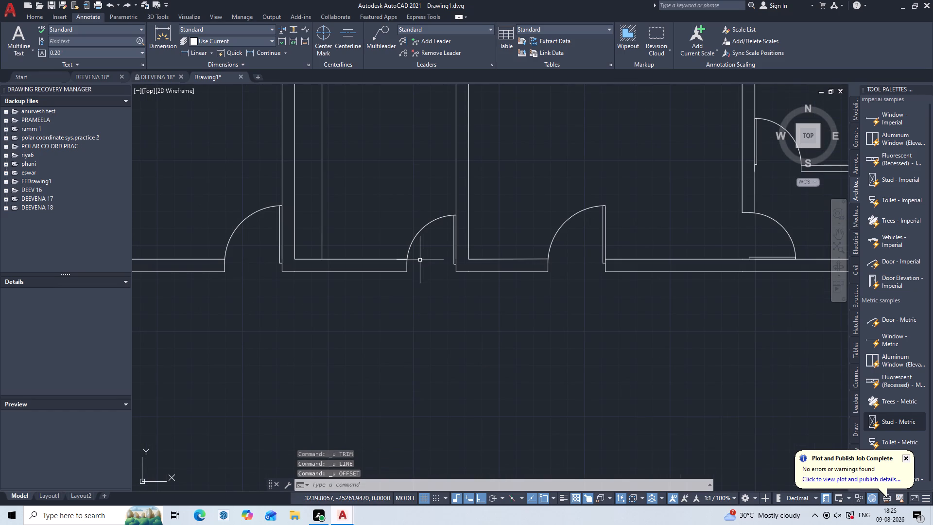
Offset the inner east wall line of the small southeast room 500 to the west.
{"action": "scroll", "coordinate": [346, 181], "scroll_direction": "down", "scroll_amount": 4}
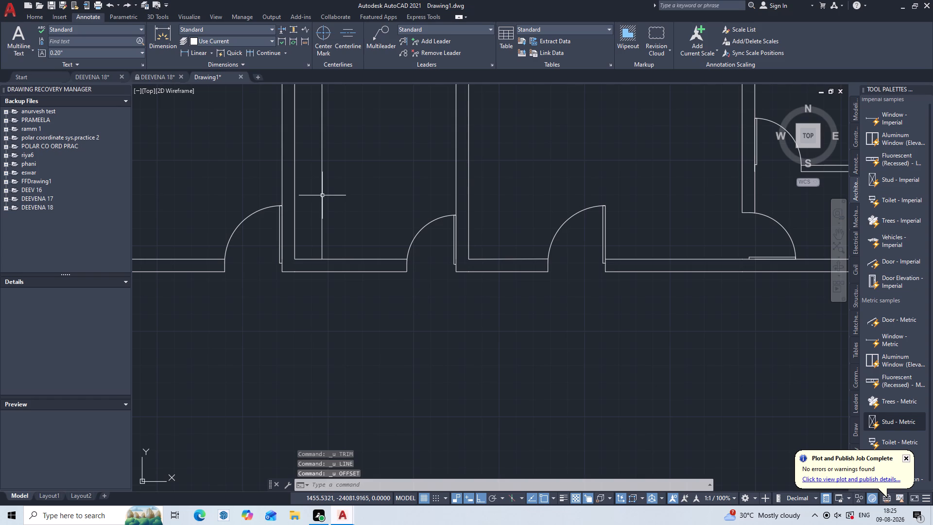
{"action": "scroll", "coordinate": [442, 111], "scroll_direction": "down", "scroll_amount": 2}
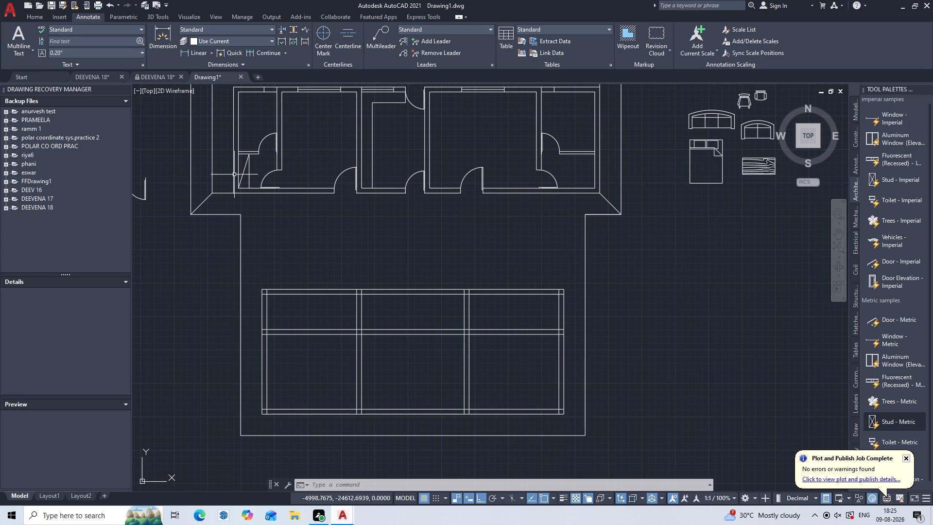
{"action": "middle_click_drag", "start_coordinate": [229, 204], "coordinate": [232, 298]}
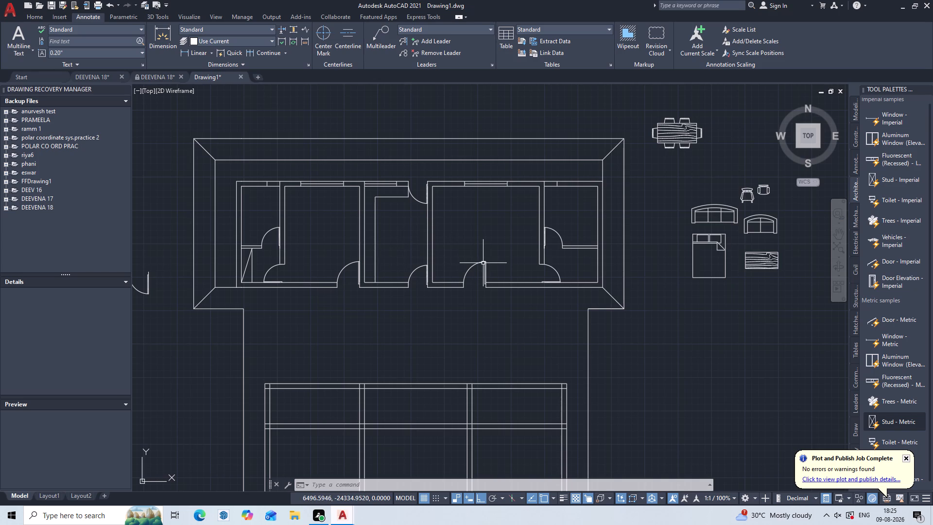
{"action": "middle_click_drag", "start_coordinate": [490, 264], "coordinate": [394, 233]}
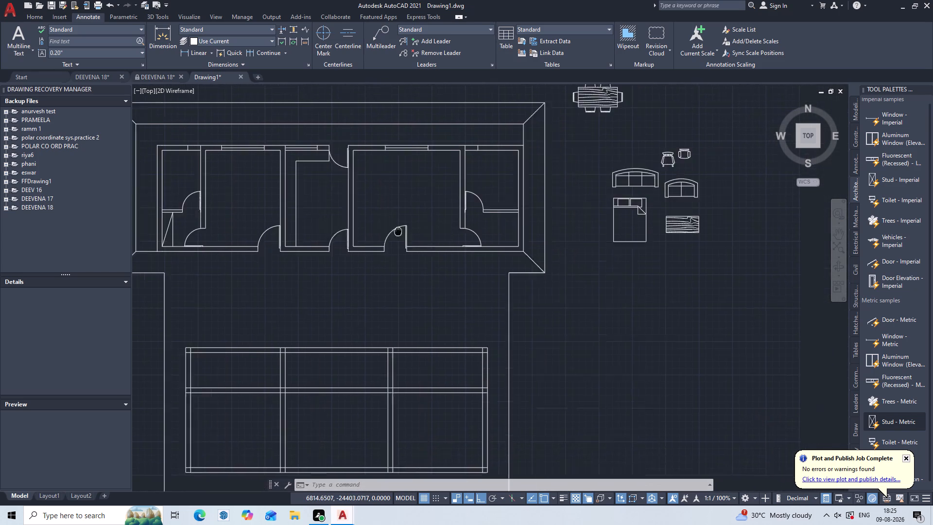
{"action": "scroll", "coordinate": [386, 236], "scroll_direction": "up", "scroll_amount": 1}
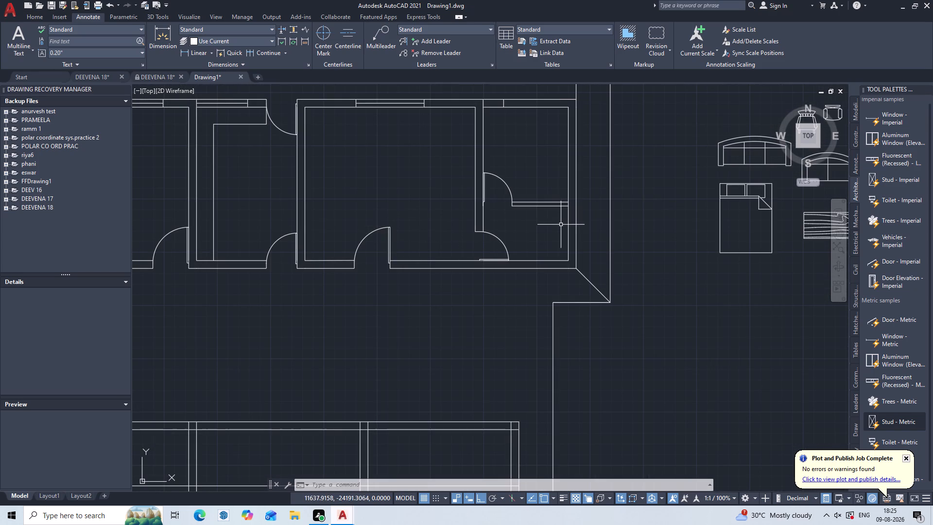
{"action": "scroll", "coordinate": [561, 225], "scroll_direction": "up", "scroll_amount": 1}
{"action": "middle_click_drag", "start_coordinate": [559, 224], "coordinate": [441, 222]}
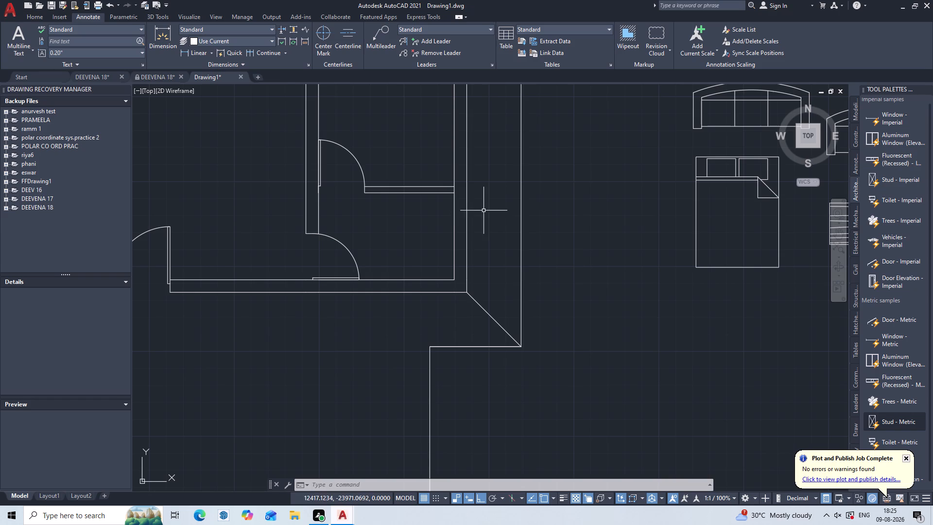
{"action": "scroll", "coordinate": [450, 190], "scroll_direction": "up", "scroll_amount": 2}
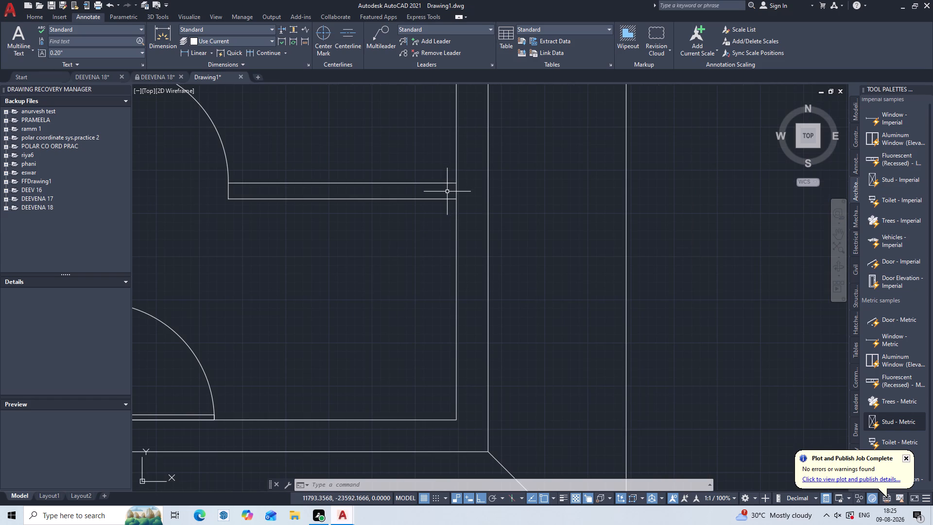
{"action": "key", "text": "o"}
{"action": "key", "text": "Return"}
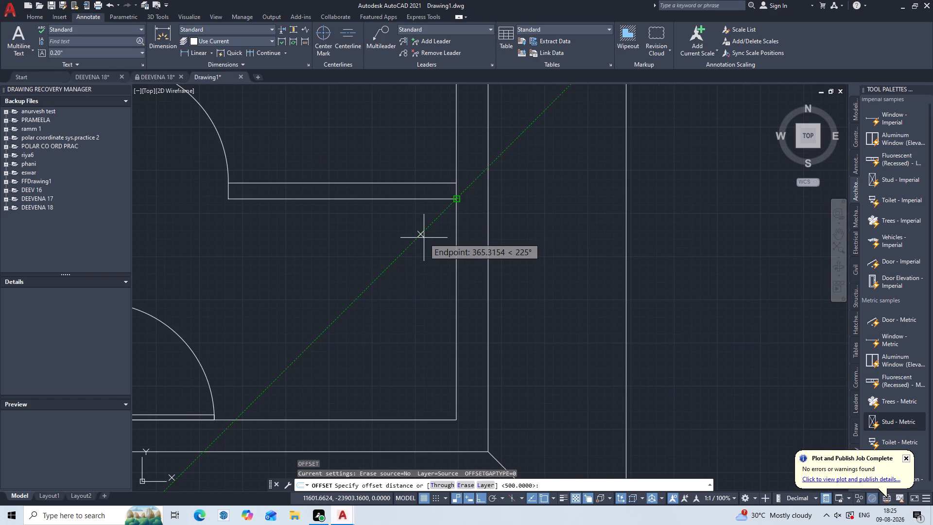
{"action": "type", "text": "500"}
{"action": "key", "text": "Return"}
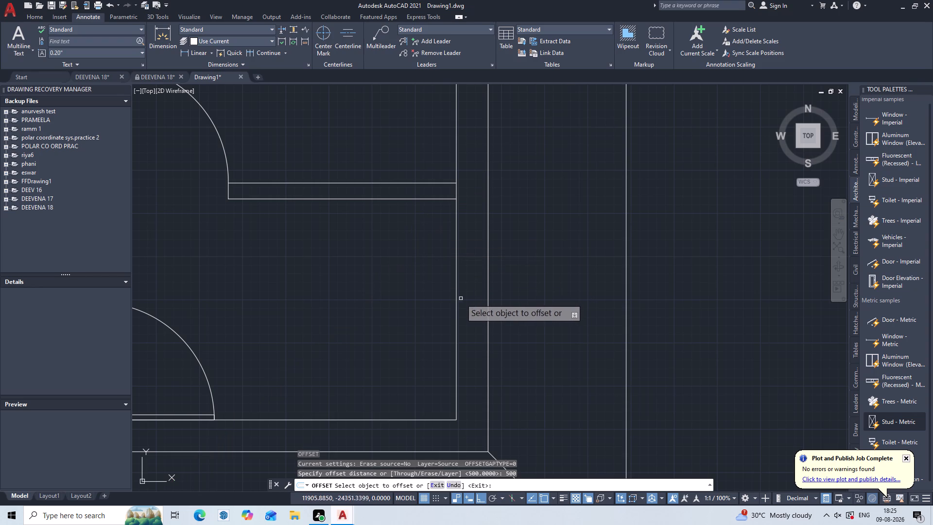
{"action": "left_click", "coordinate": [456, 297]}
{"action": "left_click", "coordinate": [406, 299]}
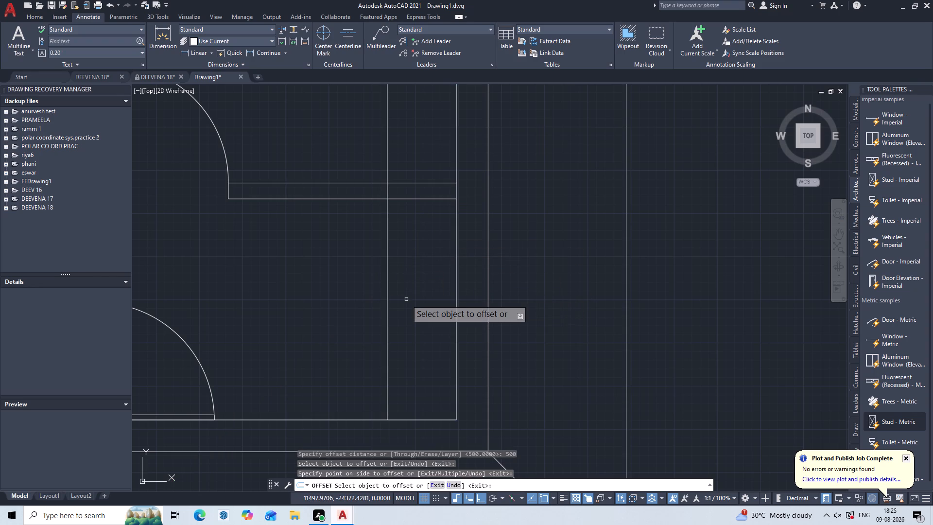
{"action": "key", "text": "Escape"}
Trim the offset line at the southeast room's partition wall and delete the leftover piece north of it.
{"action": "type", "text": "TR"}
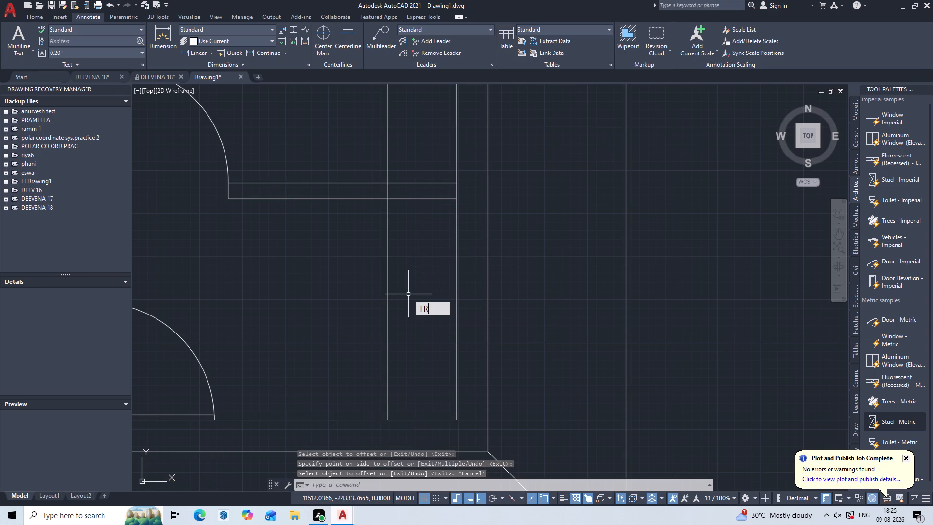
{"action": "key", "text": "Return"}
{"action": "left_click", "coordinate": [387, 193]}
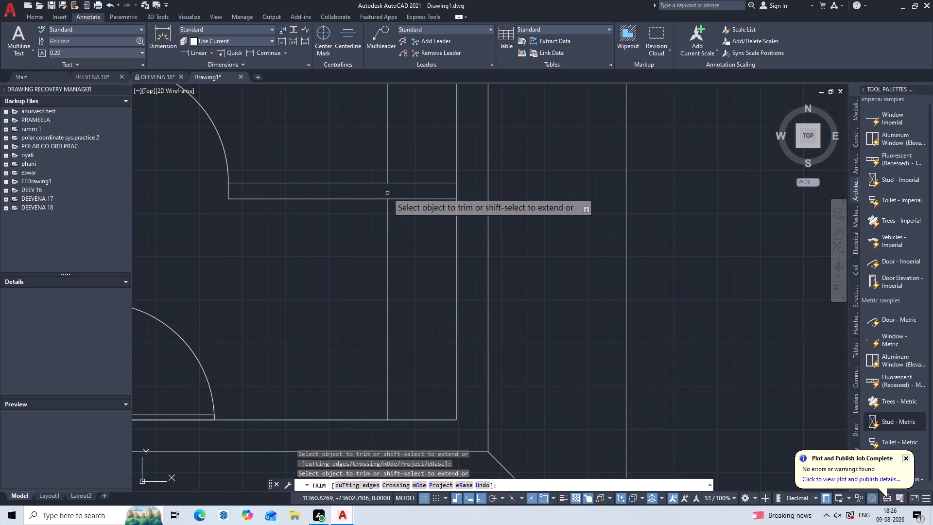
{"action": "key", "text": "Escape"}
{"action": "left_click", "coordinate": [386, 159]}
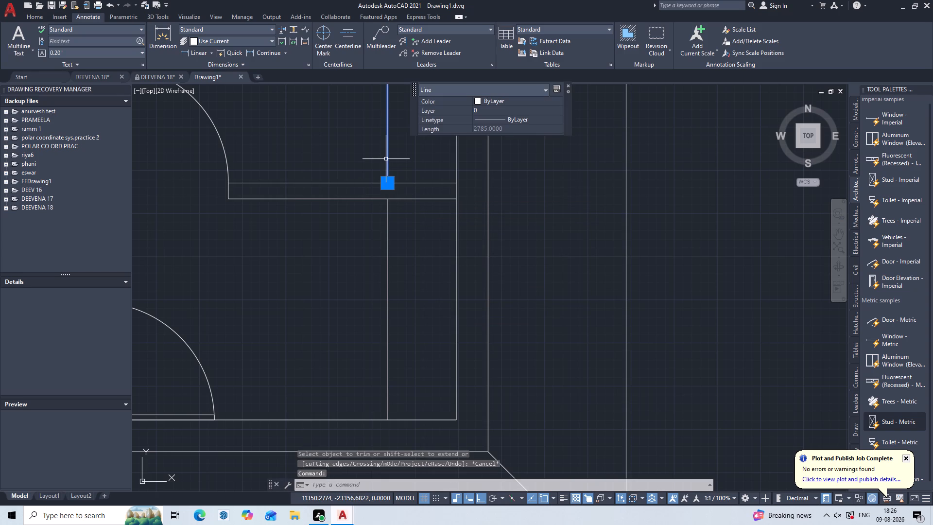
{"action": "key", "text": "Delete"}
Draw a diagonal line from the offset line's north end at the partition to the room's inner southeast corner.
{"action": "scroll", "coordinate": [394, 167], "scroll_direction": "down", "scroll_amount": 2}
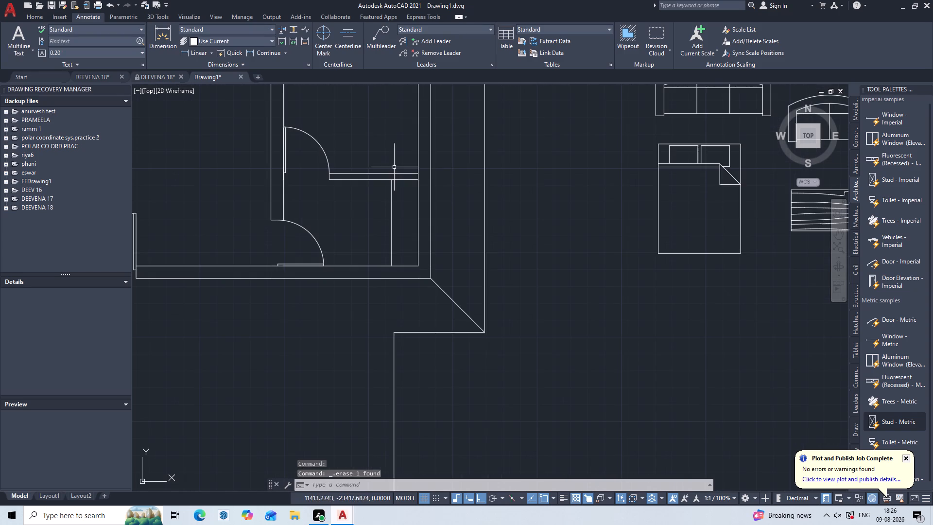
{"action": "key", "text": "l"}
{"action": "key", "text": "Return"}
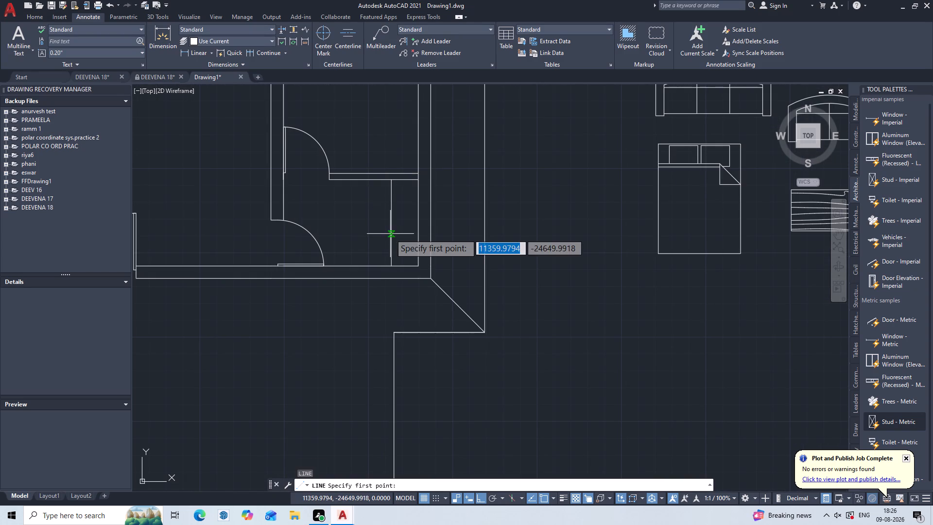
{"action": "scroll", "coordinate": [390, 187], "scroll_direction": "up", "scroll_amount": 2}
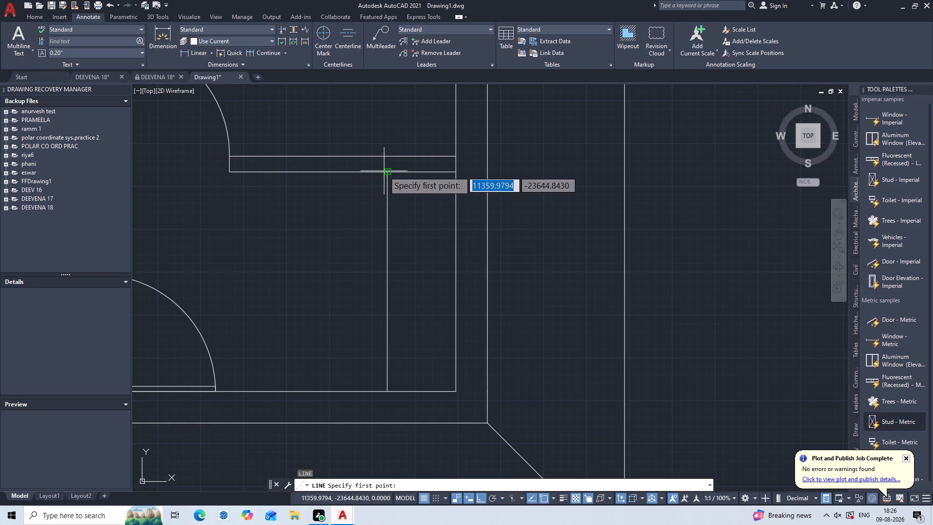
{"action": "left_click", "coordinate": [385, 172]}
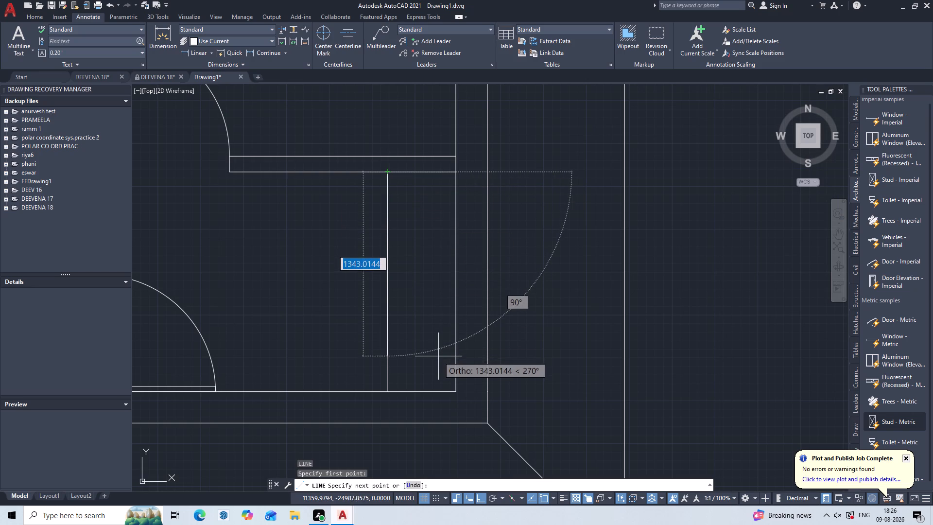
{"action": "left_click", "coordinate": [459, 388]}
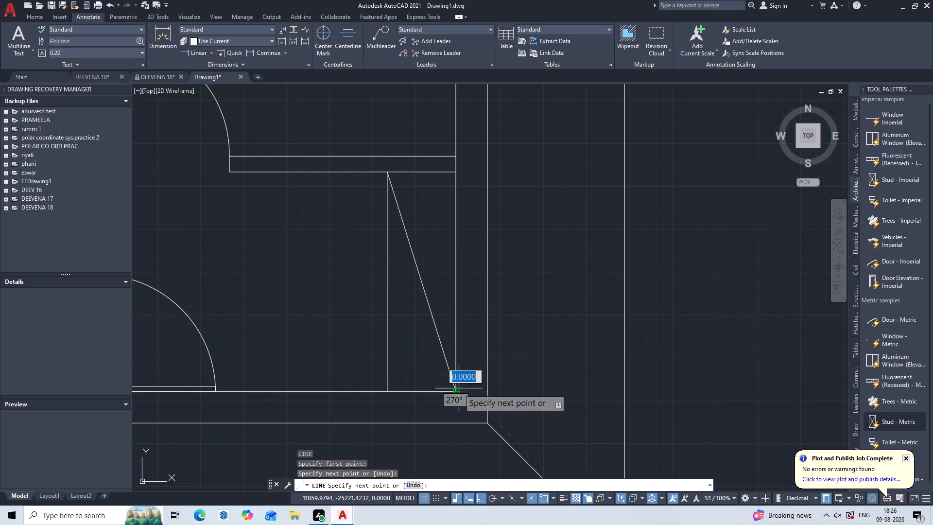
{"action": "key", "text": "Escape"}
Draw a vertical line about 4500 long from the outer south wall below the westernmost door's leaf end to the lower plan's north wall.
{"action": "scroll", "coordinate": [419, 305], "scroll_direction": "down", "scroll_amount": 1}
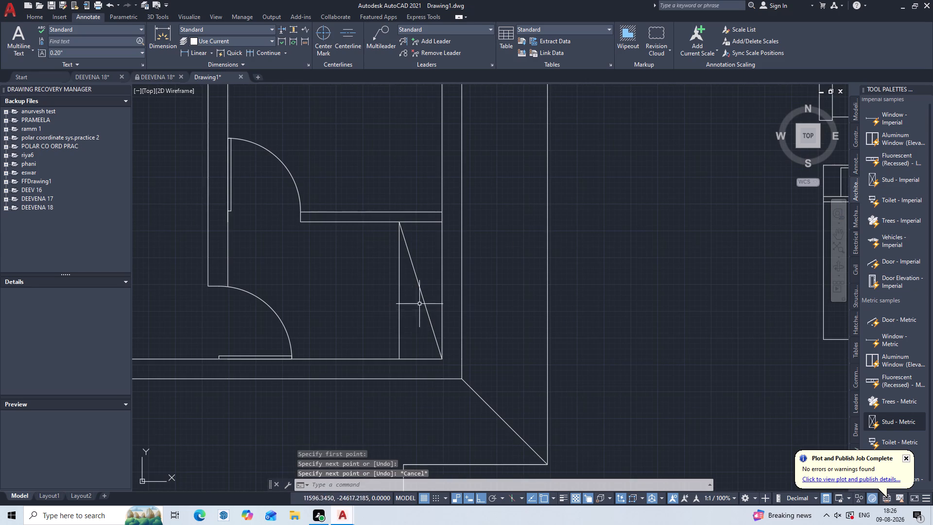
{"action": "scroll", "coordinate": [386, 310], "scroll_direction": "down", "scroll_amount": 2}
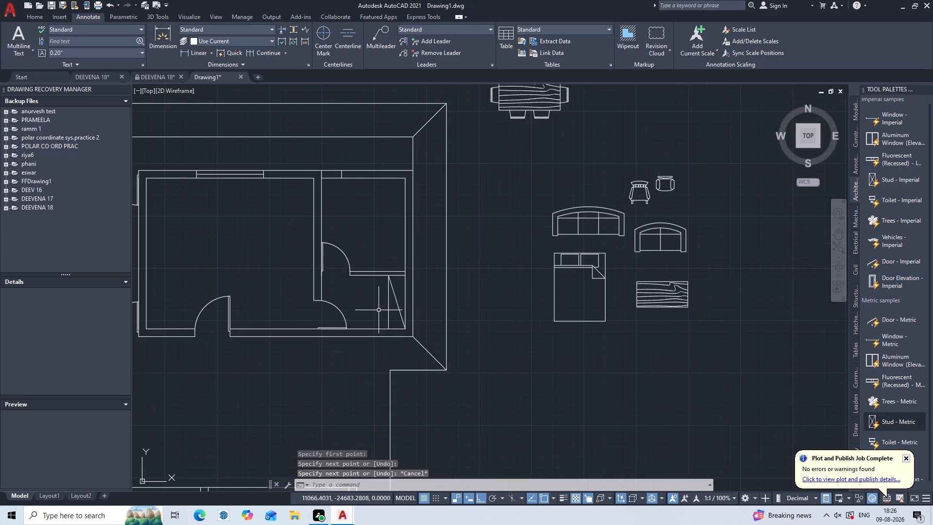
{"action": "middle_click_drag", "start_coordinate": [379, 310], "coordinate": [556, 231]}
{"action": "scroll", "coordinate": [465, 282], "scroll_direction": "down", "scroll_amount": 1}
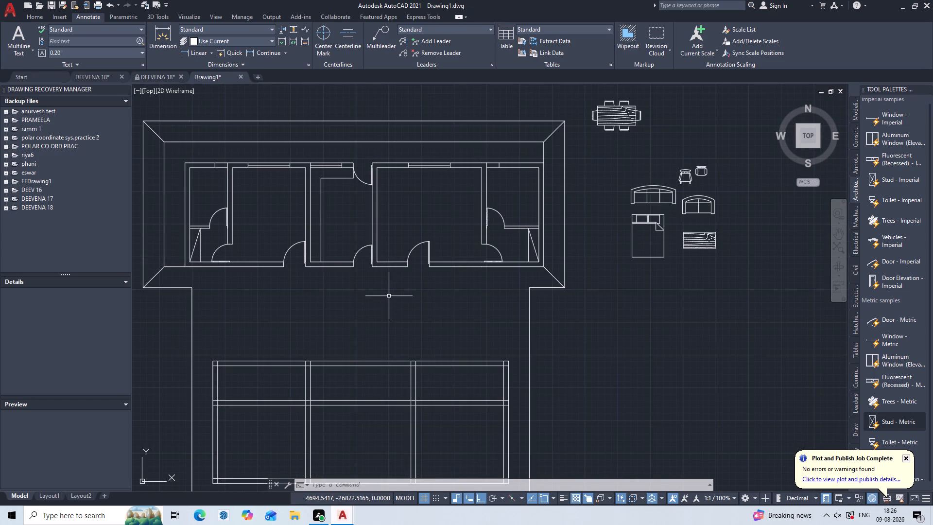
{"action": "middle_click_drag", "start_coordinate": [389, 296], "coordinate": [530, 220]}
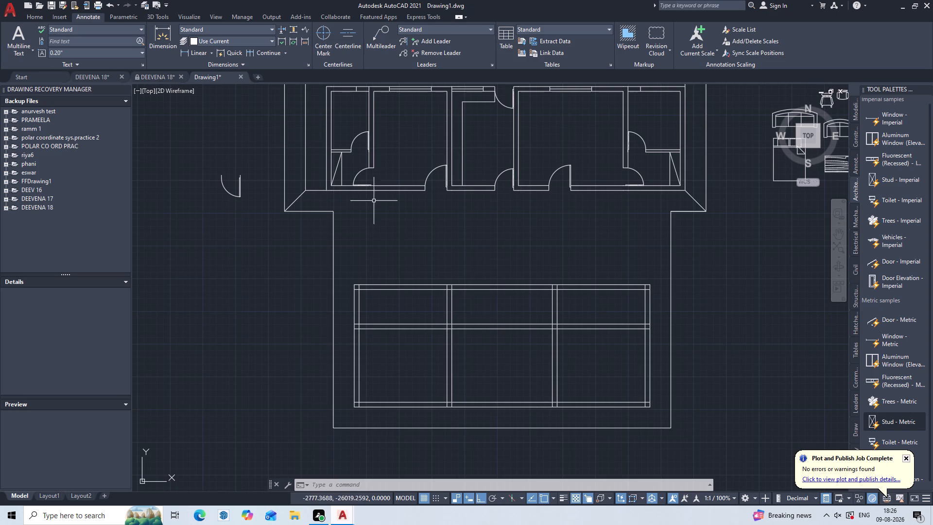
{"action": "scroll", "coordinate": [369, 199], "scroll_direction": "up", "scroll_amount": 3}
{"action": "scroll", "coordinate": [366, 158], "scroll_direction": "down", "scroll_amount": 1}
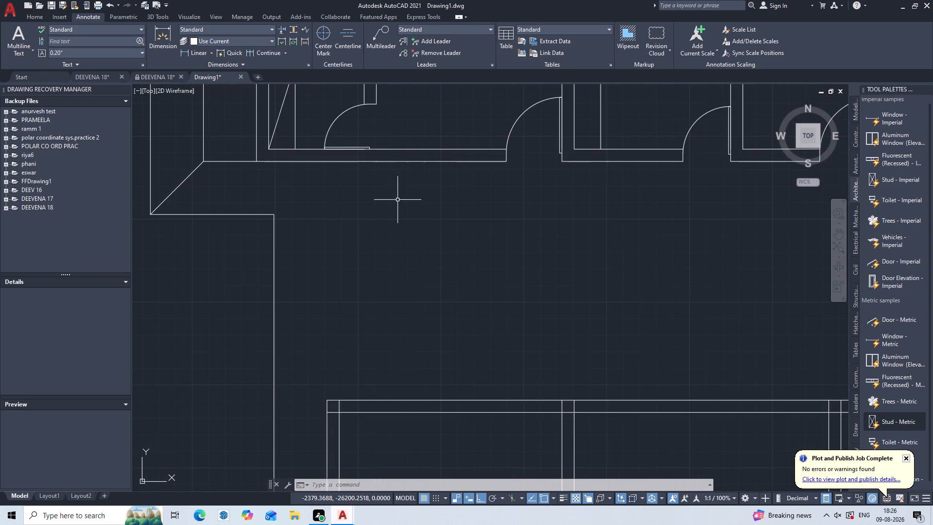
{"action": "key", "text": "l"}
{"action": "key", "text": "Return"}
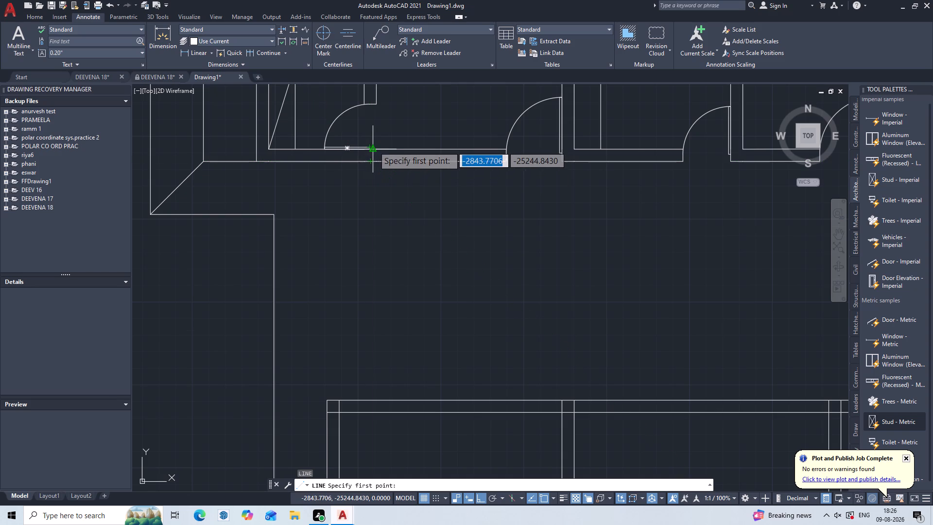
{"action": "scroll", "coordinate": [374, 146], "scroll_direction": "up", "scroll_amount": 2}
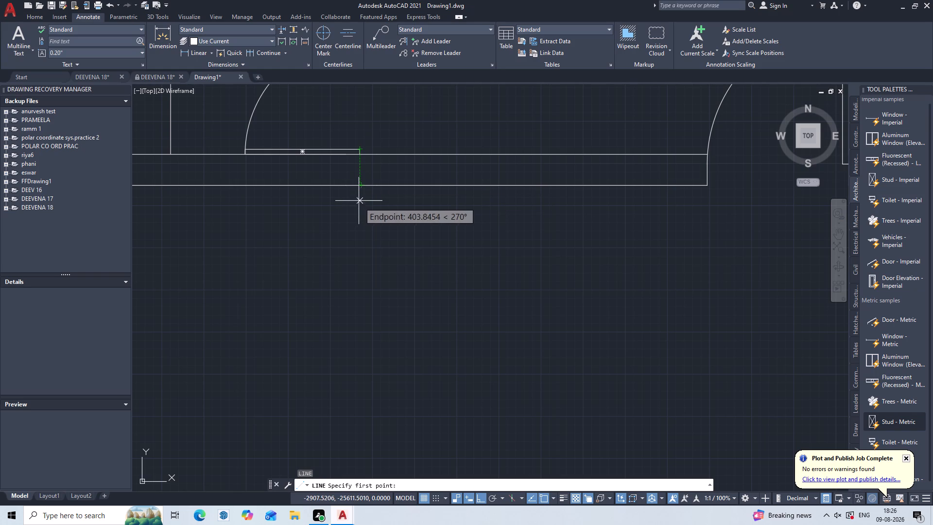
{"action": "scroll", "coordinate": [358, 186], "scroll_direction": "up", "scroll_amount": 2}
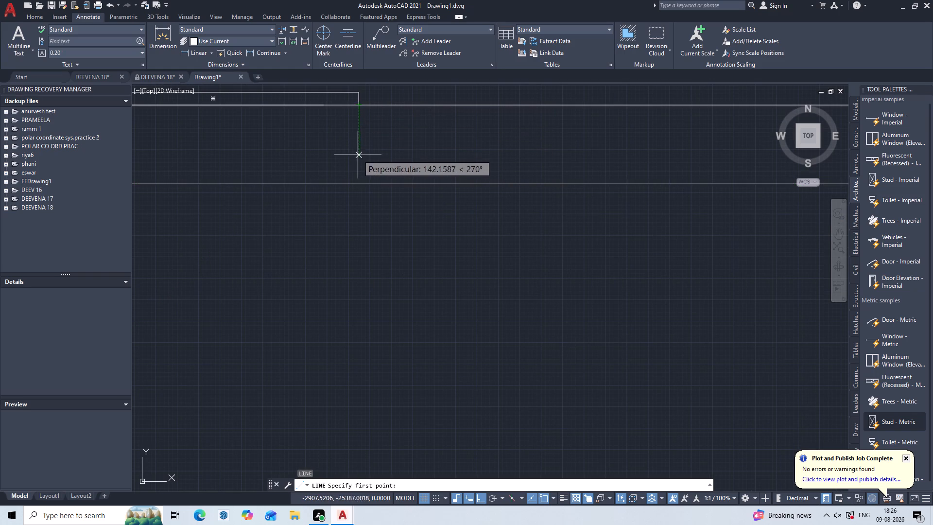
{"action": "left_click", "coordinate": [359, 185]}
{"action": "scroll", "coordinate": [361, 270], "scroll_direction": "down", "scroll_amount": 2}
{"action": "middle_click_drag", "start_coordinate": [361, 270], "coordinate": [373, 135]}
{"action": "scroll", "coordinate": [373, 154], "scroll_direction": "down", "scroll_amount": 1}
{"action": "scroll", "coordinate": [363, 288], "scroll_direction": "down", "scroll_amount": 3}
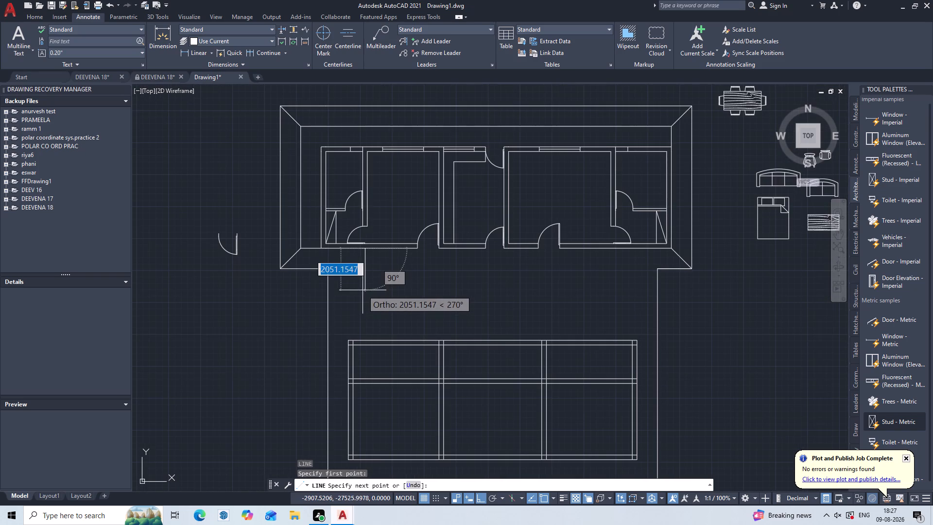
{"action": "middle_click_drag", "start_coordinate": [362, 294], "coordinate": [387, 178]}
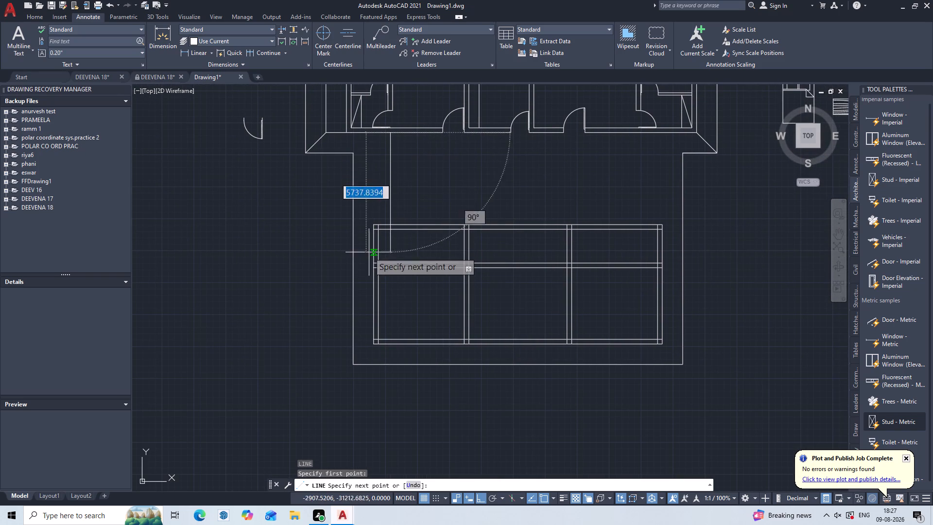
{"action": "scroll", "coordinate": [397, 234], "scroll_direction": "up", "scroll_amount": 3}
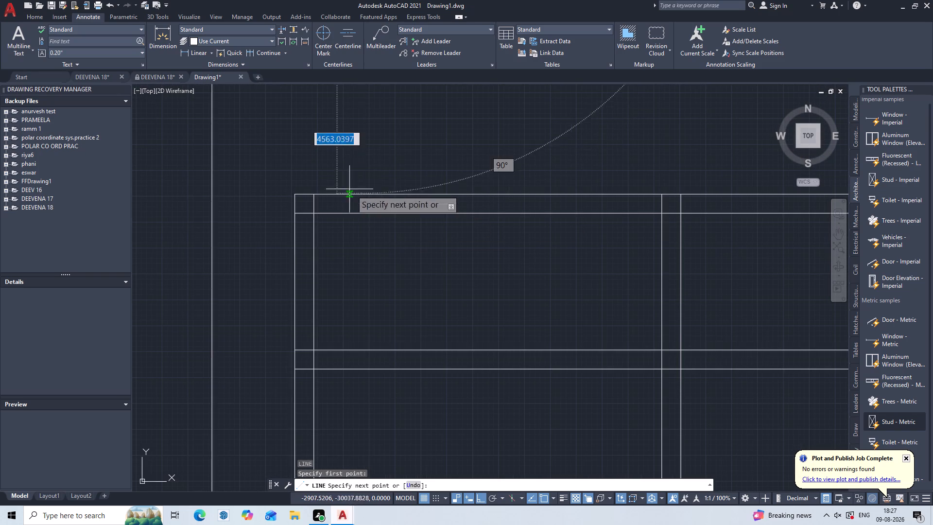
{"action": "left_click", "coordinate": [359, 196]}
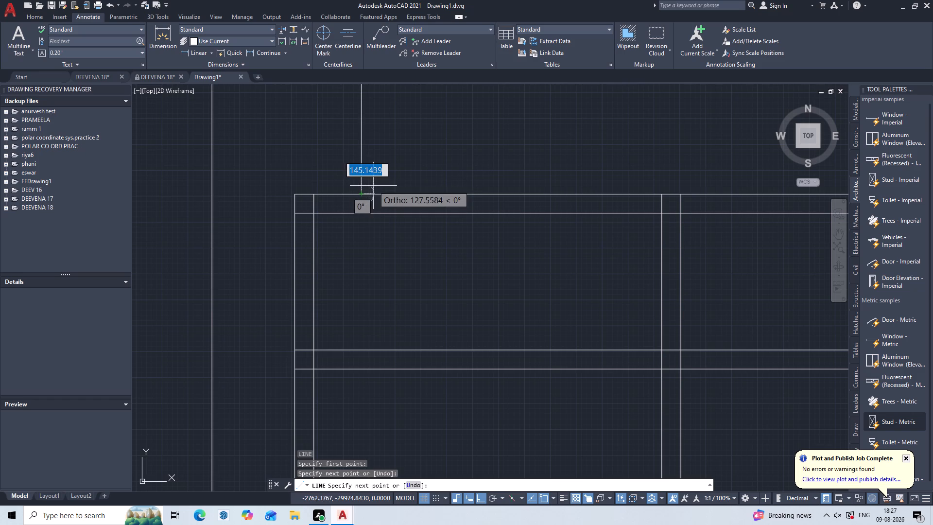
{"action": "key", "text": "Escape"}
Draw a diagonal line from the outline's inner corner southwest of the upper plan to the vertical linking line's north end at the outer south wall.
{"action": "scroll", "coordinate": [388, 168], "scroll_direction": "down", "scroll_amount": 3}
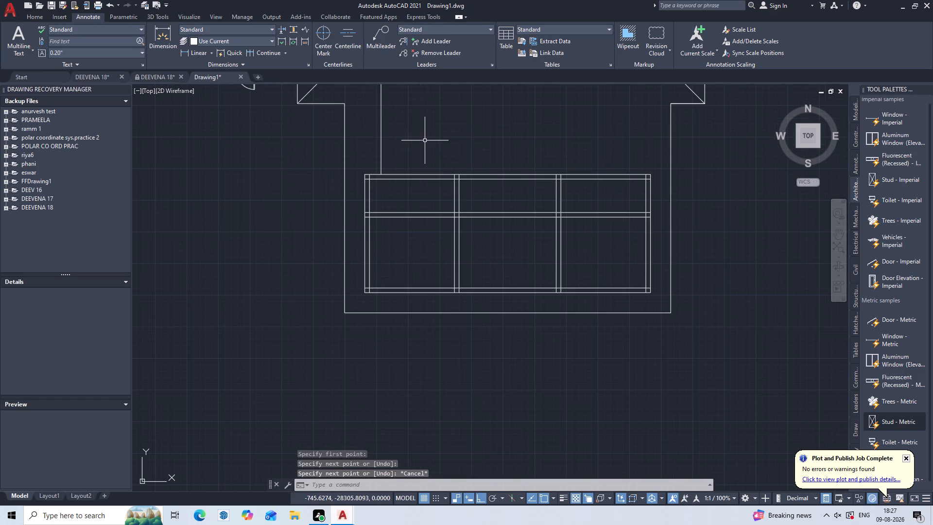
{"action": "middle_click_drag", "start_coordinate": [425, 140], "coordinate": [441, 250]}
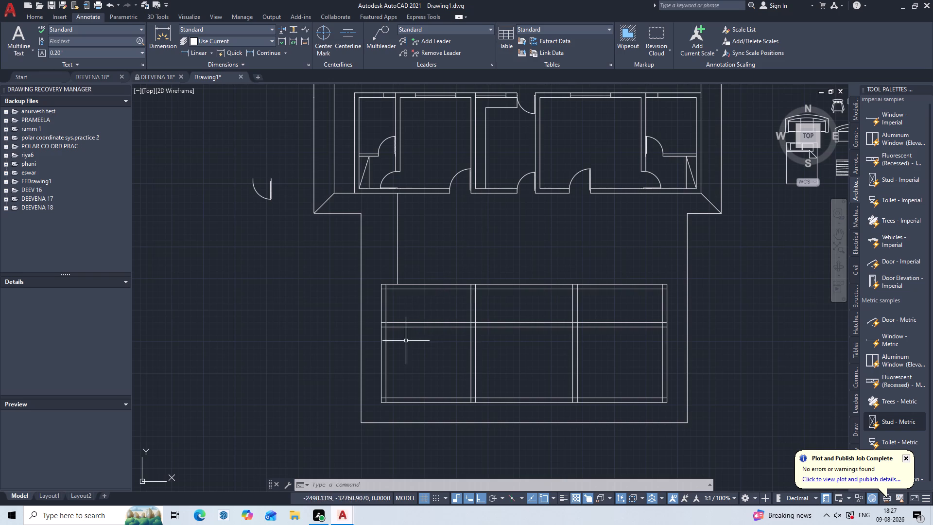
{"action": "scroll", "coordinate": [372, 193], "scroll_direction": "up", "scroll_amount": 2}
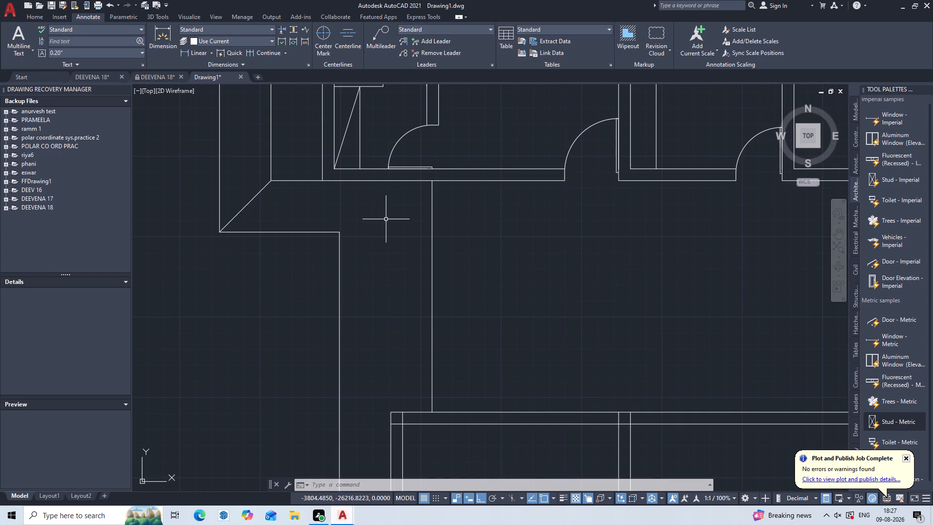
{"action": "key", "text": "l"}
{"action": "key", "text": "Return"}
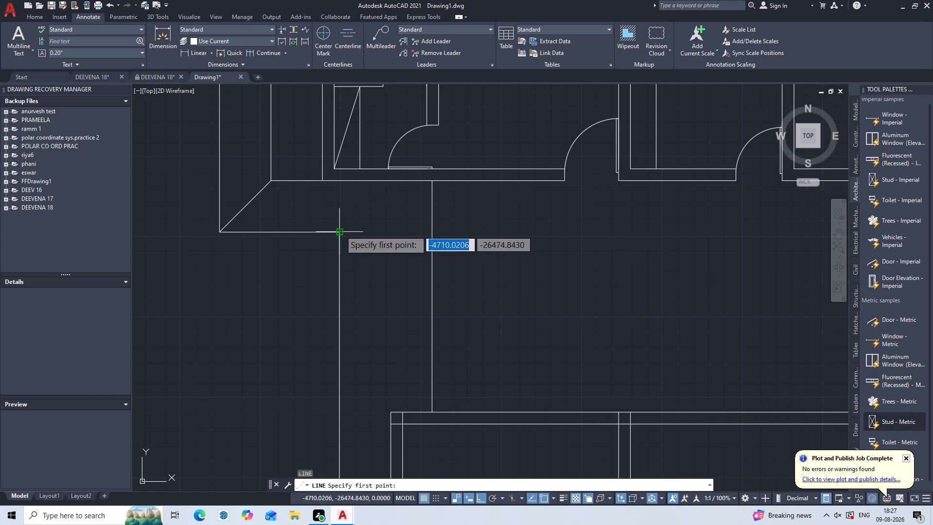
{"action": "left_click", "coordinate": [340, 230]}
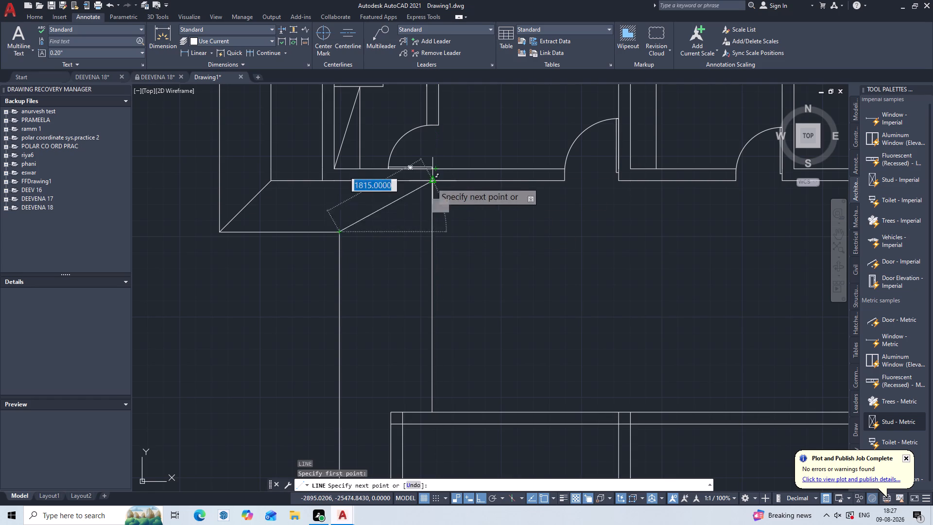
{"action": "left_click", "coordinate": [430, 183]}
{"action": "key", "text": "Escape"}
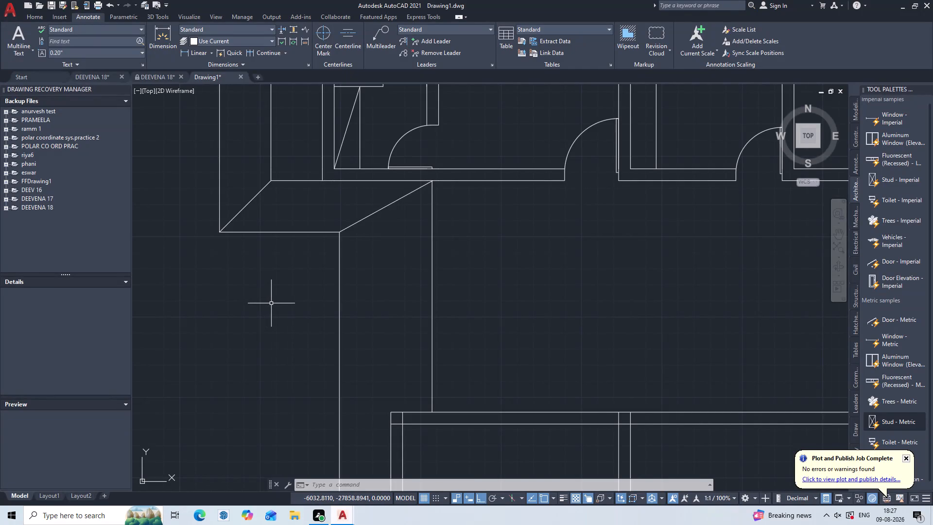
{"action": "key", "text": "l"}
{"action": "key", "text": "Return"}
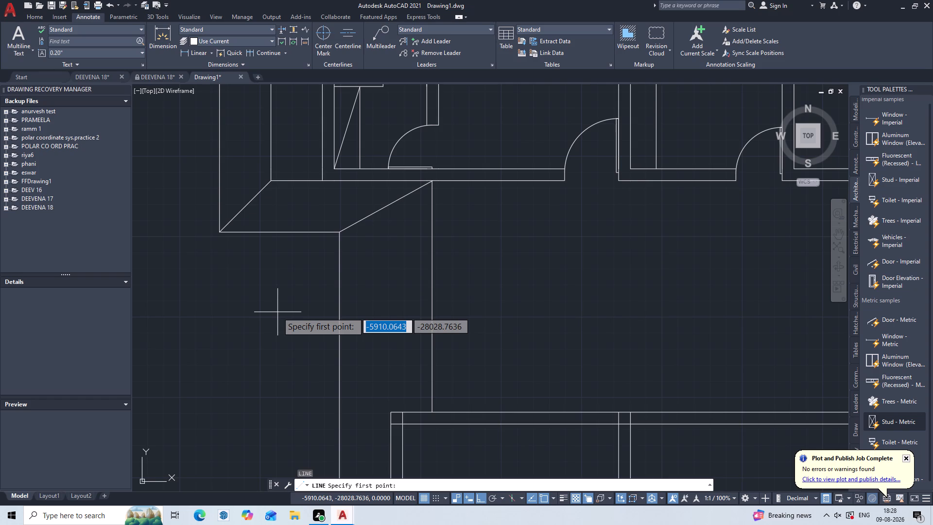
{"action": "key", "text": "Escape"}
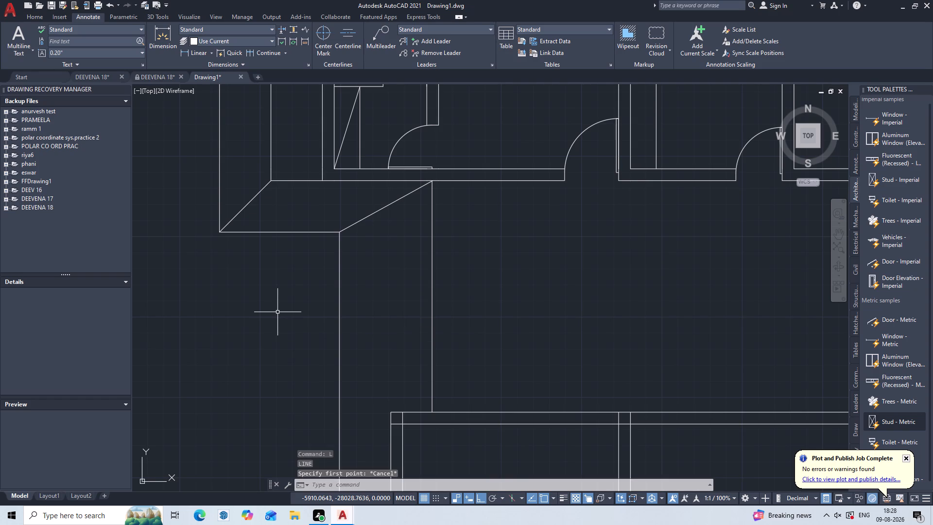
Measure the length of the vertical line linking the two plans with a linear dimension, without placing it.
{"action": "type", "text": "DLI"}
{"action": "key", "text": "Return"}
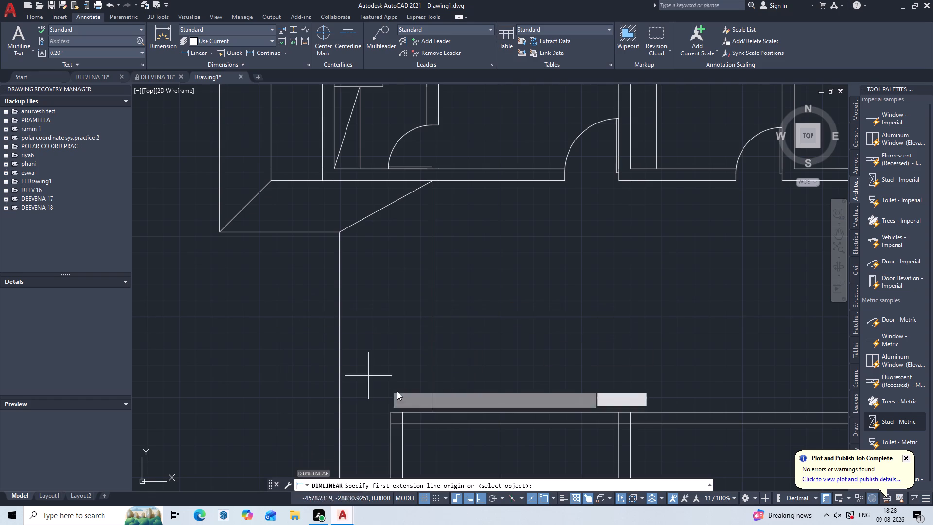
{"action": "left_click", "coordinate": [433, 414]}
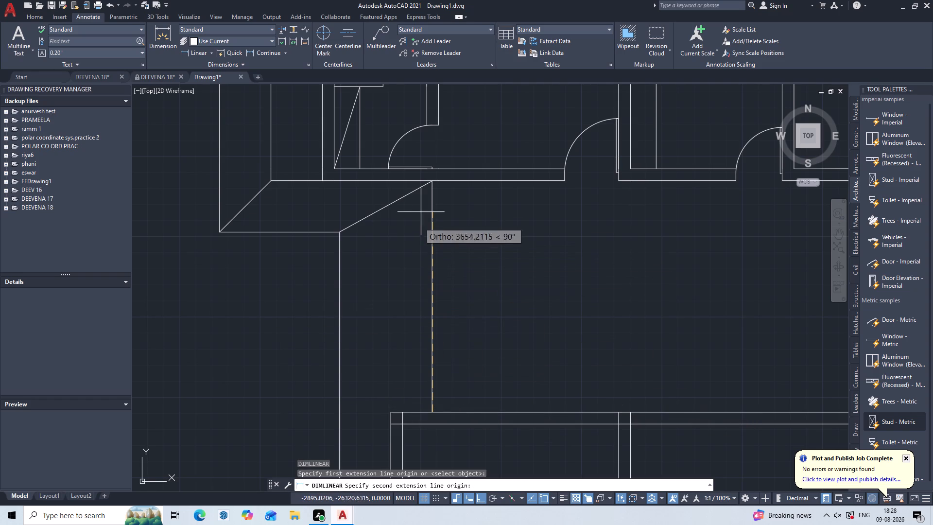
{"action": "left_click", "coordinate": [431, 180]}
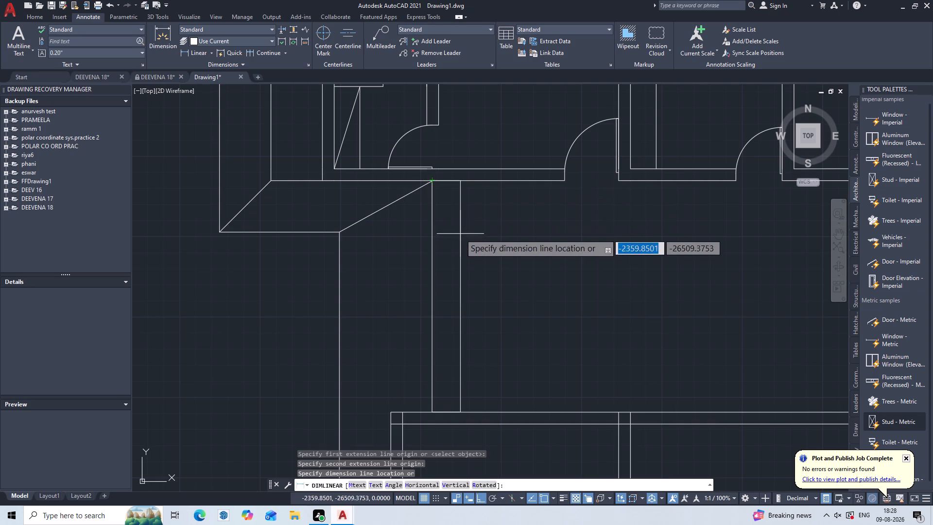
{"action": "scroll", "coordinate": [479, 312], "scroll_direction": "up", "scroll_amount": 4}
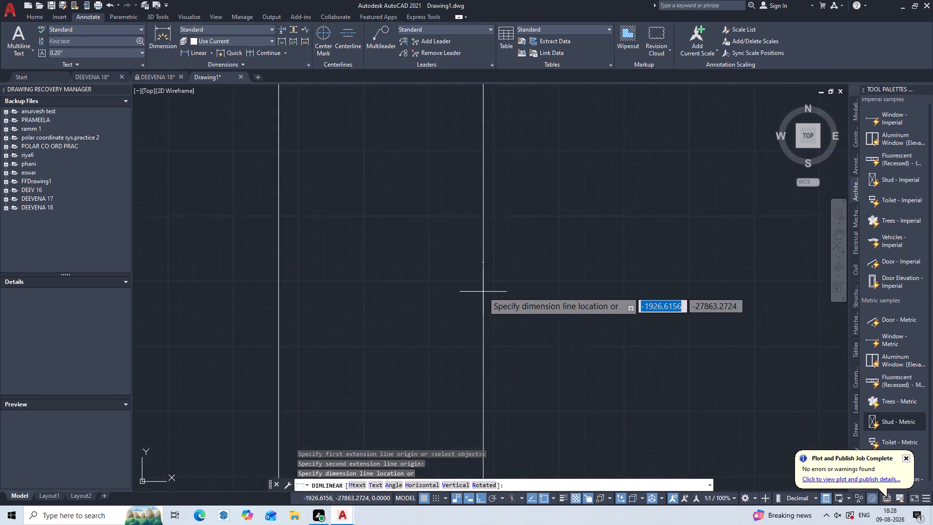
{"action": "scroll", "coordinate": [483, 292], "scroll_direction": "up", "scroll_amount": 5}
{"action": "middle_click_drag", "start_coordinate": [480, 272], "coordinate": [482, 296]}
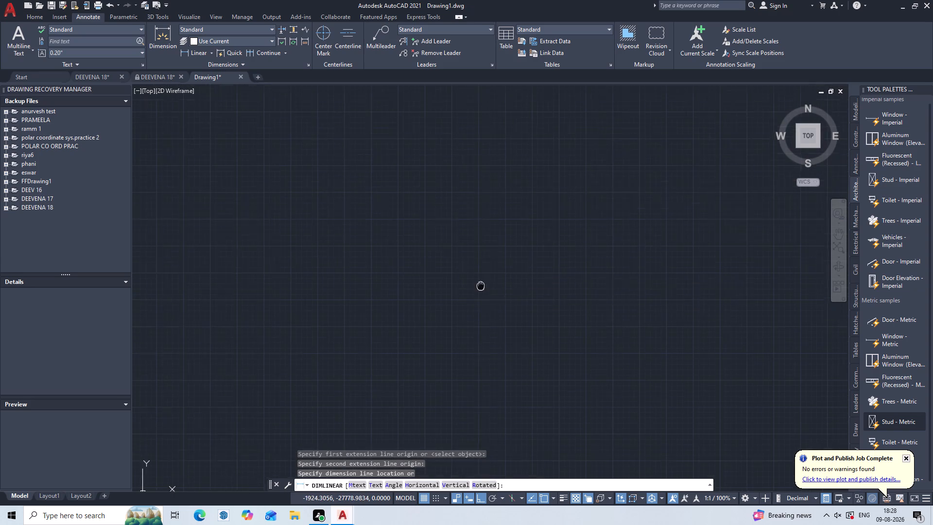
{"action": "middle_click_drag", "start_coordinate": [482, 296], "coordinate": [475, 334]}
{"action": "scroll", "coordinate": [463, 242], "scroll_direction": "up", "scroll_amount": 2}
{"action": "middle_click_drag", "start_coordinate": [463, 238], "coordinate": [474, 296]}
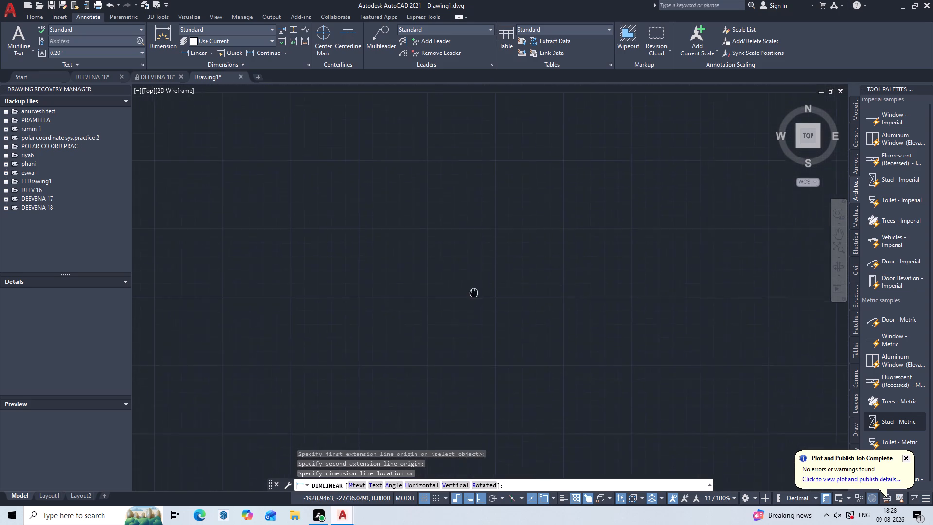
{"action": "middle_click_drag", "start_coordinate": [474, 296], "coordinate": [474, 301]}
{"action": "scroll", "coordinate": [478, 266], "scroll_direction": "up", "scroll_amount": 3}
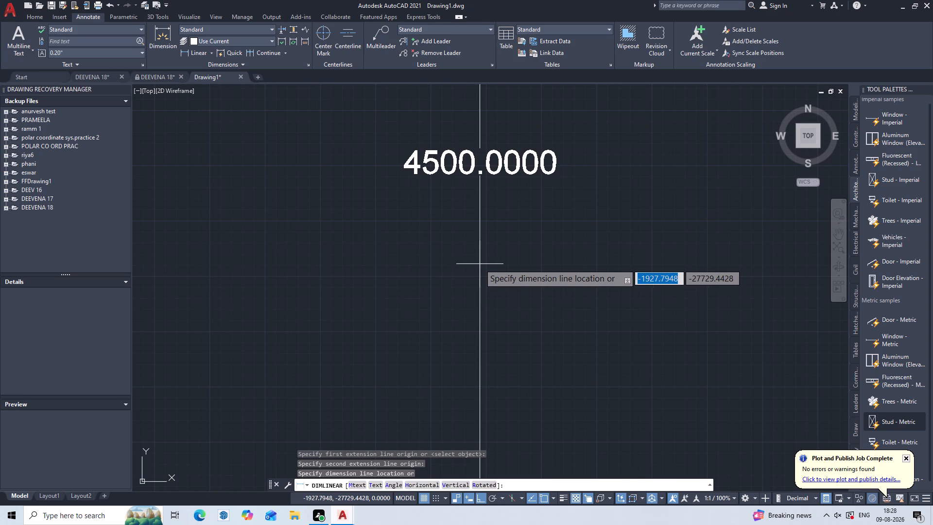
{"action": "key", "text": "Escape"}
{"action": "scroll", "coordinate": [480, 264], "scroll_direction": "down", "scroll_amount": 10}
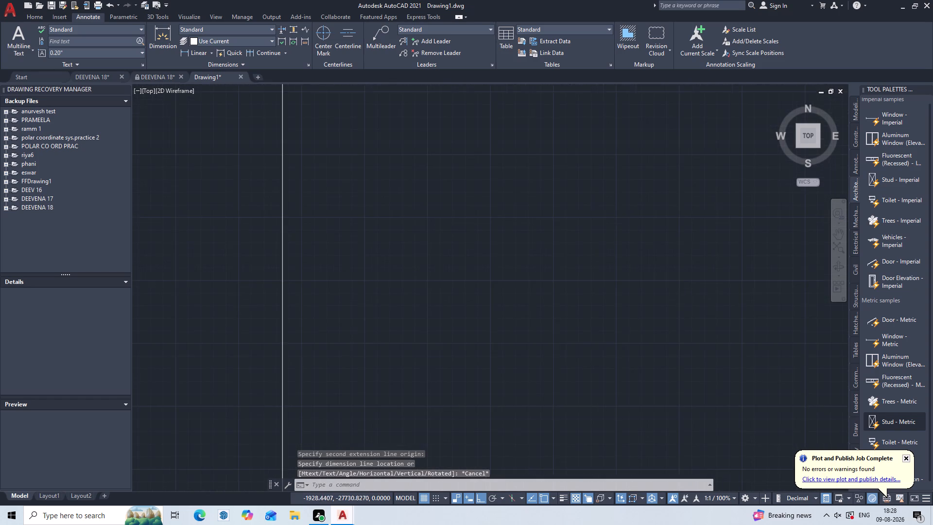
{"action": "scroll", "coordinate": [480, 264], "scroll_direction": "down", "scroll_amount": 5}
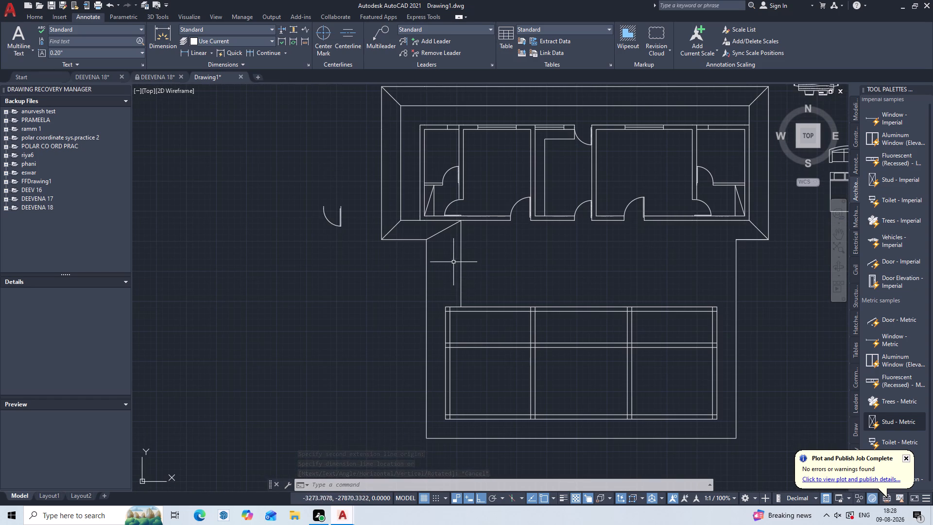
Insert the Toilet - top block from House Designer.dwg in DesignCenter, in the empty space east of the upper plan.
{"action": "scroll", "coordinate": [453, 262], "scroll_direction": "up", "scroll_amount": 1}
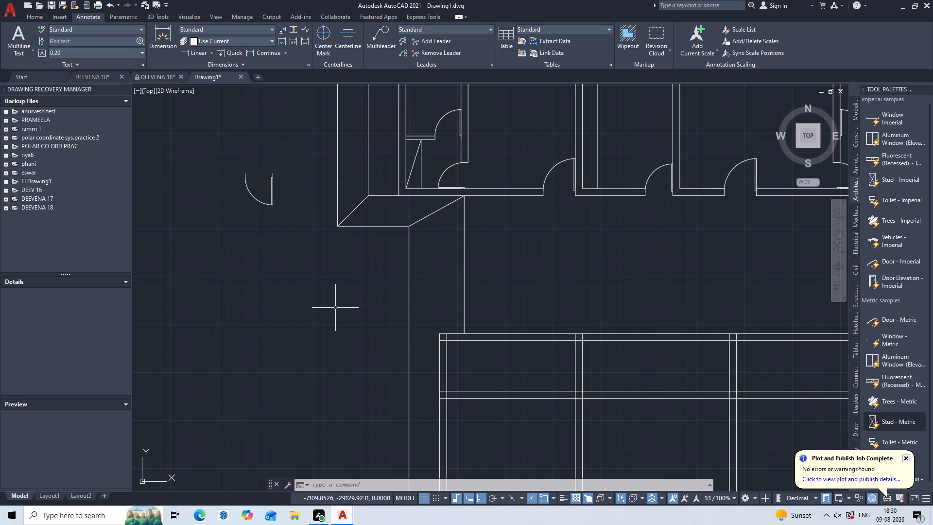
{"action": "middle_click_drag", "start_coordinate": [485, 274], "coordinate": [295, 277]}
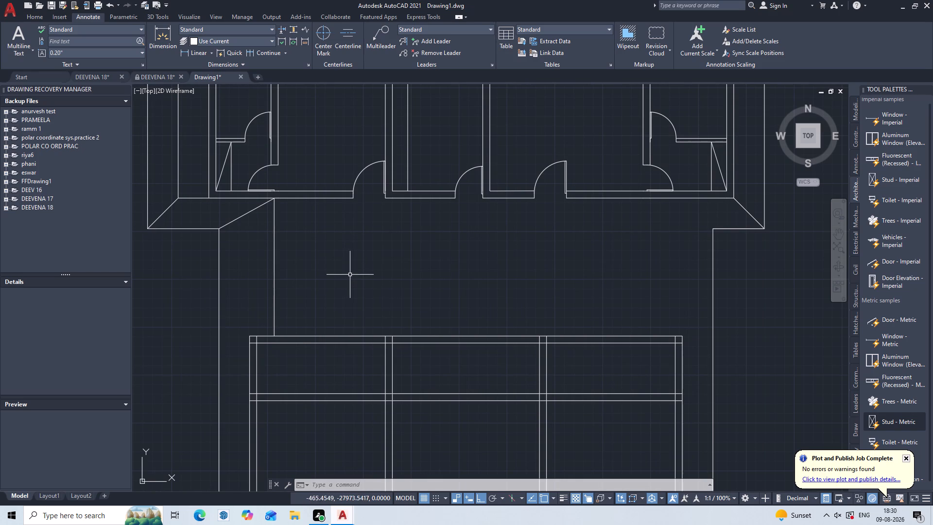
{"action": "scroll", "coordinate": [357, 269], "scroll_direction": "down", "scroll_amount": 1}
{"action": "middle_click_drag", "start_coordinate": [364, 229], "coordinate": [397, 316]}
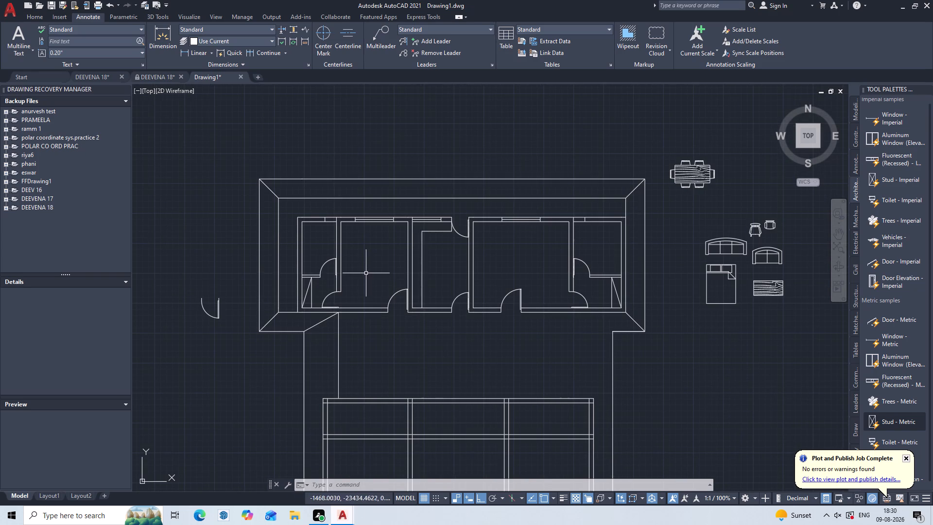
{"action": "scroll", "coordinate": [341, 274], "scroll_direction": "up", "scroll_amount": 1}
{"action": "middle_click_drag", "start_coordinate": [341, 274], "coordinate": [259, 289]}
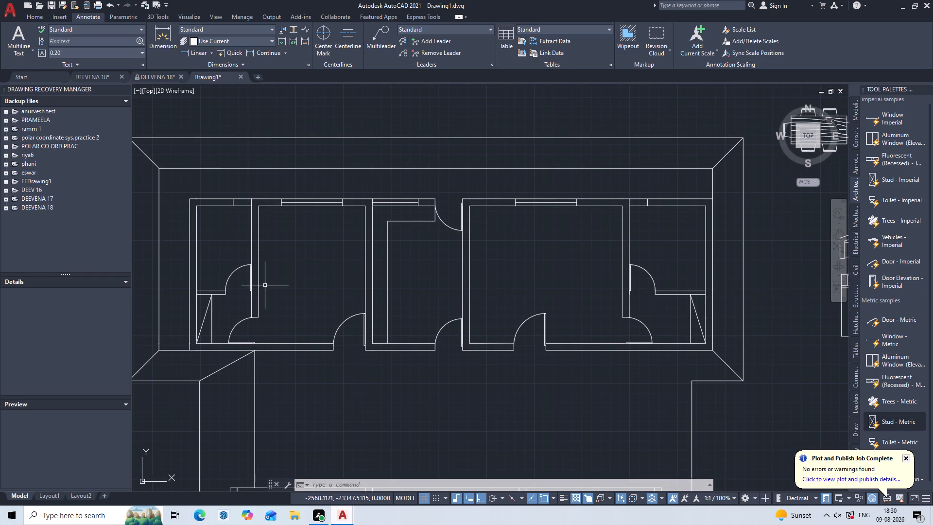
{"action": "key", "text": "ctrl+2"}
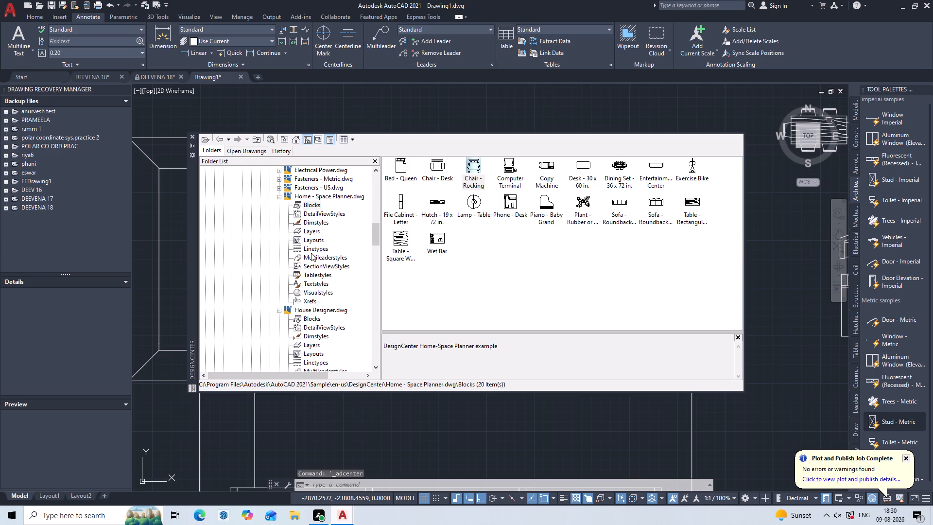
{"action": "left_click", "coordinate": [307, 318]}
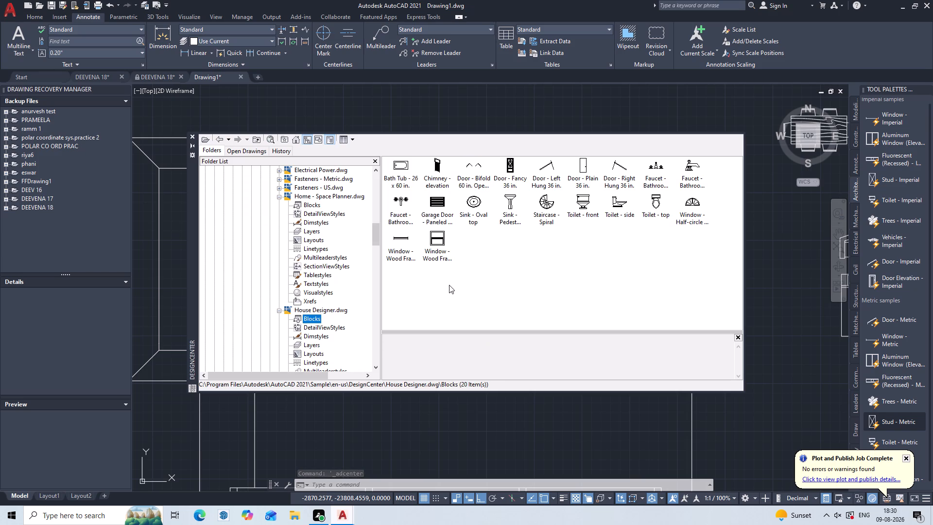
{"action": "middle_click_drag", "start_coordinate": [456, 279], "coordinate": [380, 276]}
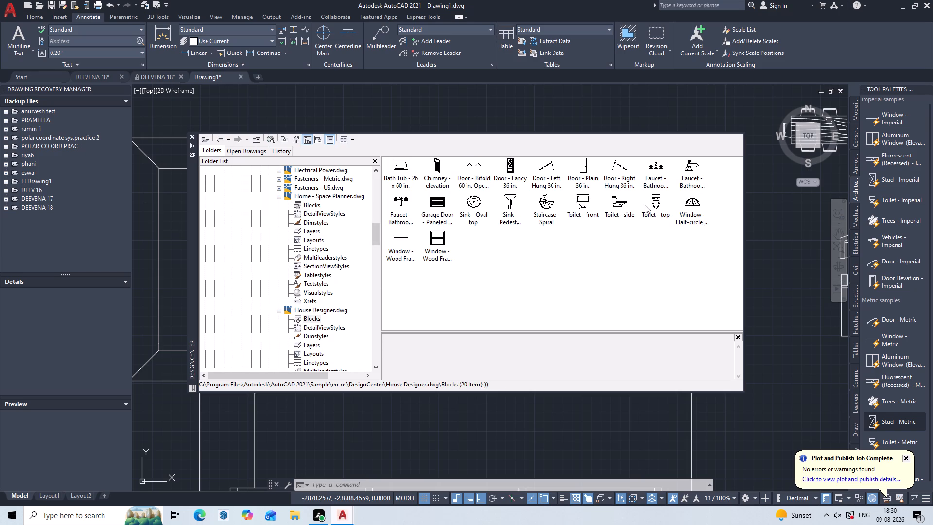
{"action": "left_click_drag", "start_coordinate": [645, 205], "coordinate": [782, 245]}
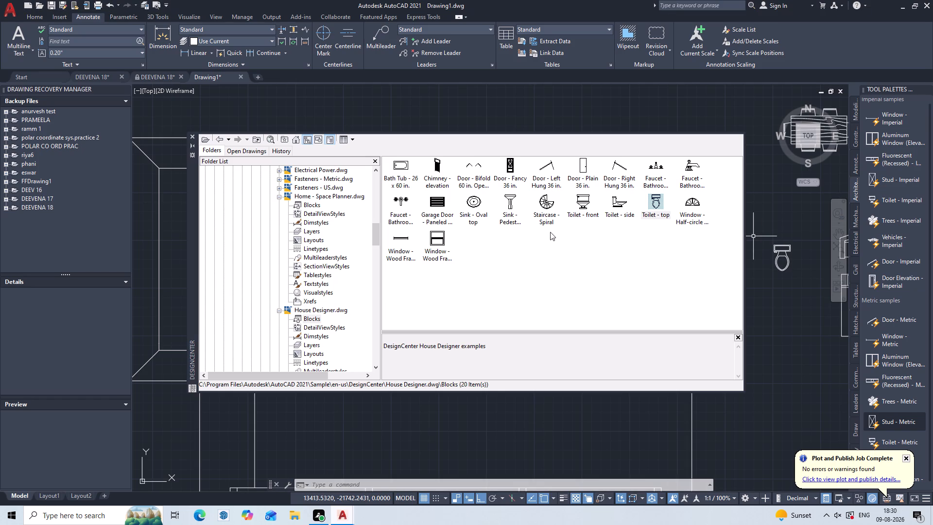
Insert the Sink - Oval top block from House Designer.dwg just below the toilet and close DesignCenter.
{"action": "left_click_drag", "start_coordinate": [470, 204], "coordinate": [752, 295]}
{"action": "left_click_drag", "start_coordinate": [752, 295], "coordinate": [781, 292]}
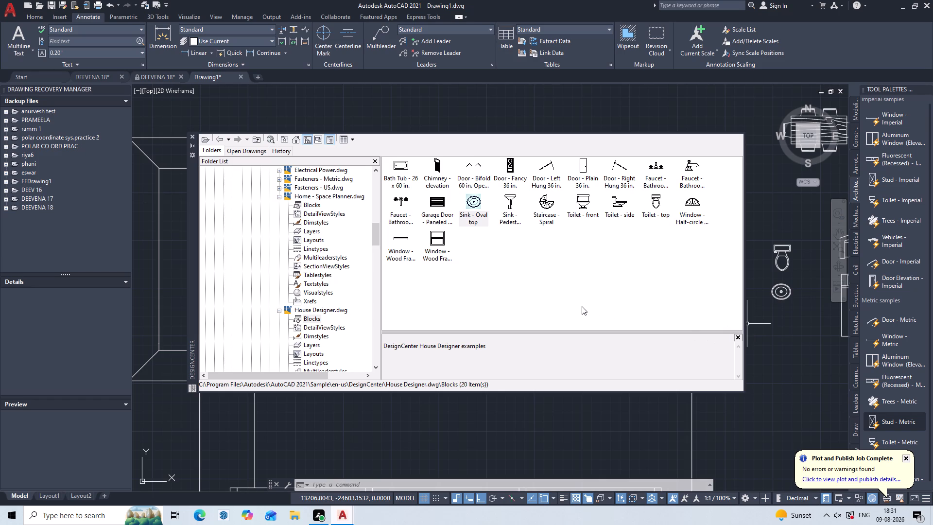
{"action": "key", "text": "Escape"}
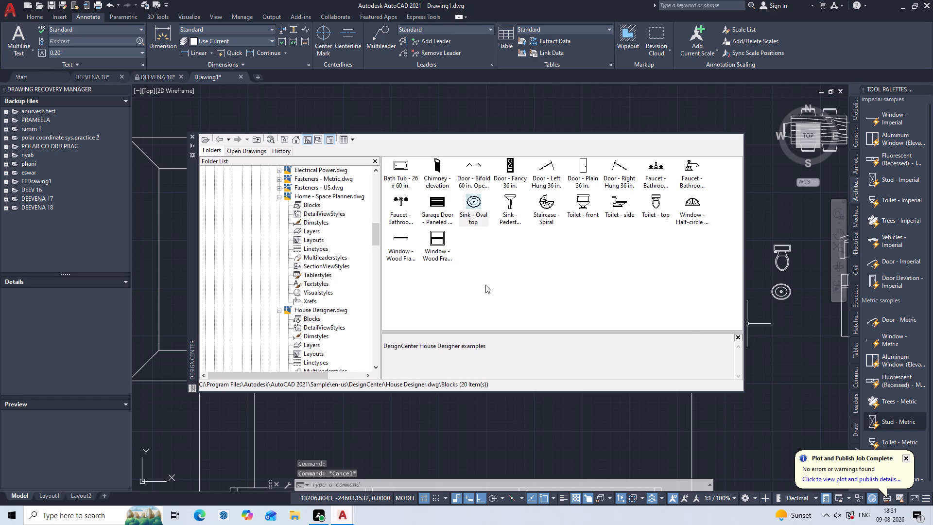
{"action": "left_click", "coordinate": [191, 139]}
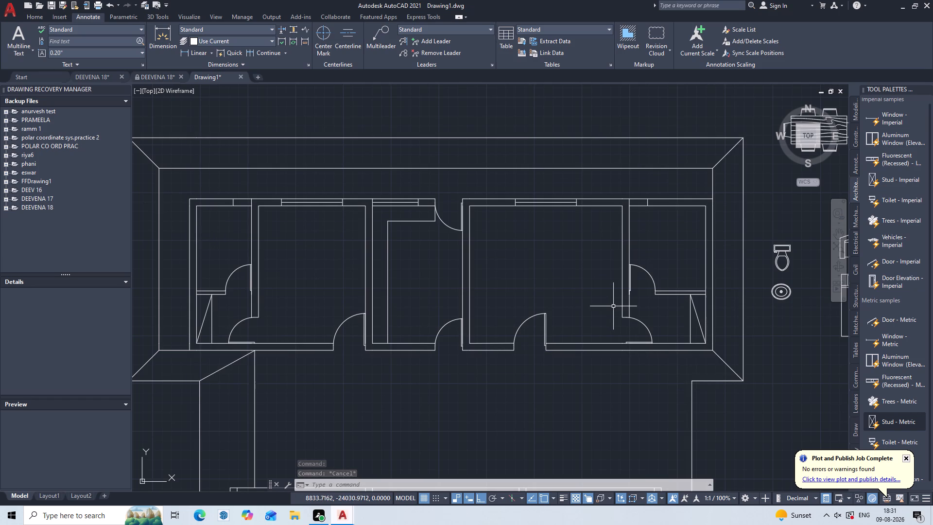
Rotate the toilet block east of the upper plan by 90° about the midpoint of its tank's back edge.
{"action": "middle_click_drag", "start_coordinate": [611, 299], "coordinate": [516, 259]}
{"action": "middle_click_drag", "start_coordinate": [514, 257], "coordinate": [504, 254]}
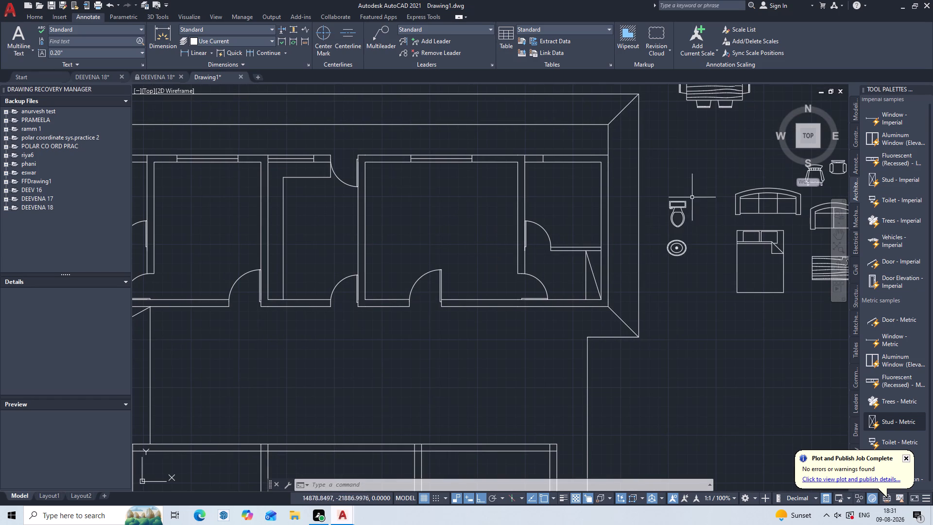
{"action": "scroll", "coordinate": [680, 206], "scroll_direction": "up", "scroll_amount": 1}
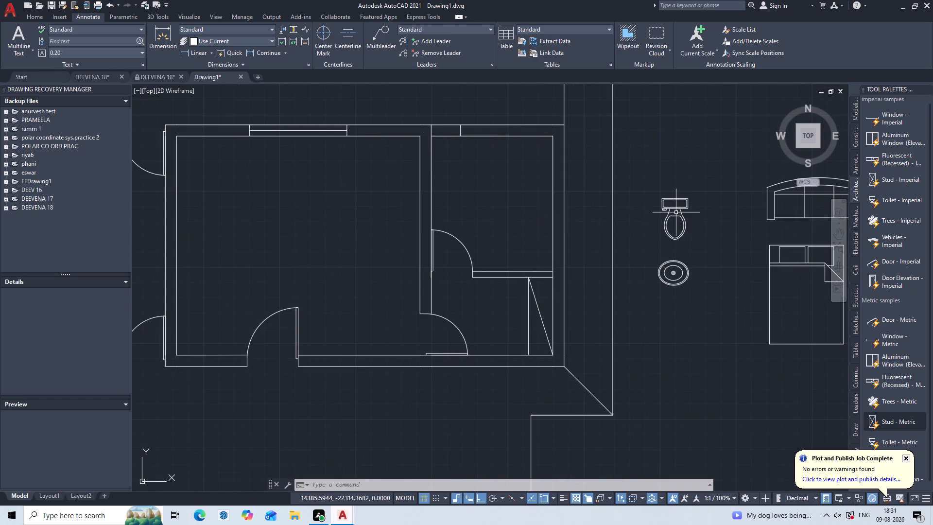
{"action": "scroll", "coordinate": [676, 212], "scroll_direction": "up", "scroll_amount": 1}
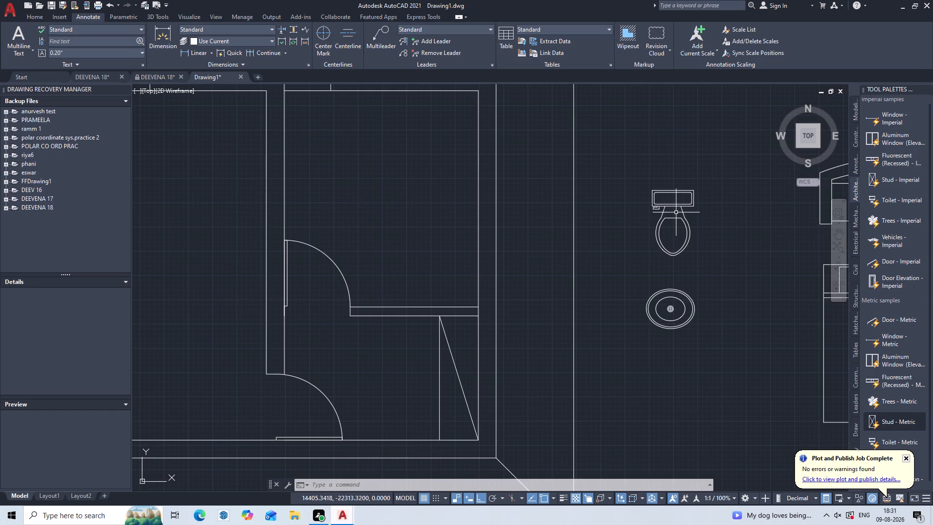
{"action": "type", "text": "RO"}
{"action": "key", "text": "Return"}
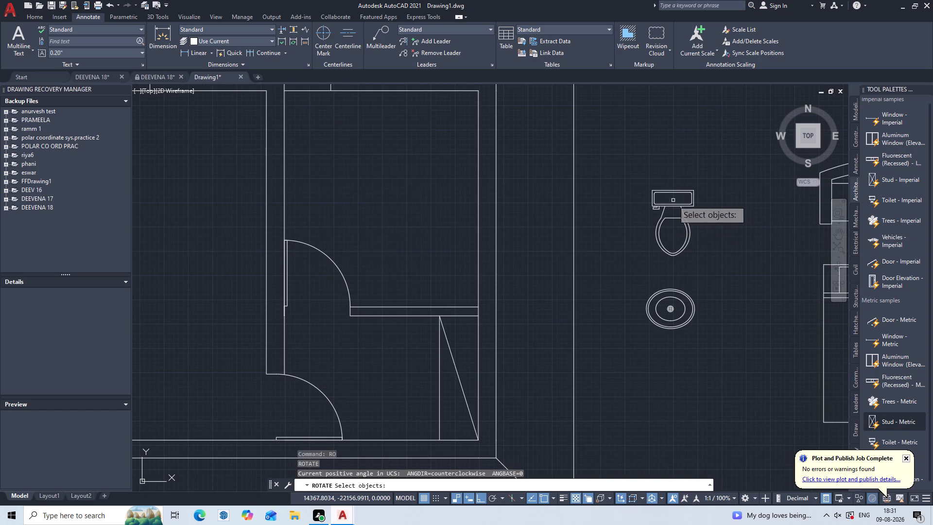
{"action": "left_click", "coordinate": [661, 206]}
{"action": "key", "text": "Return"}
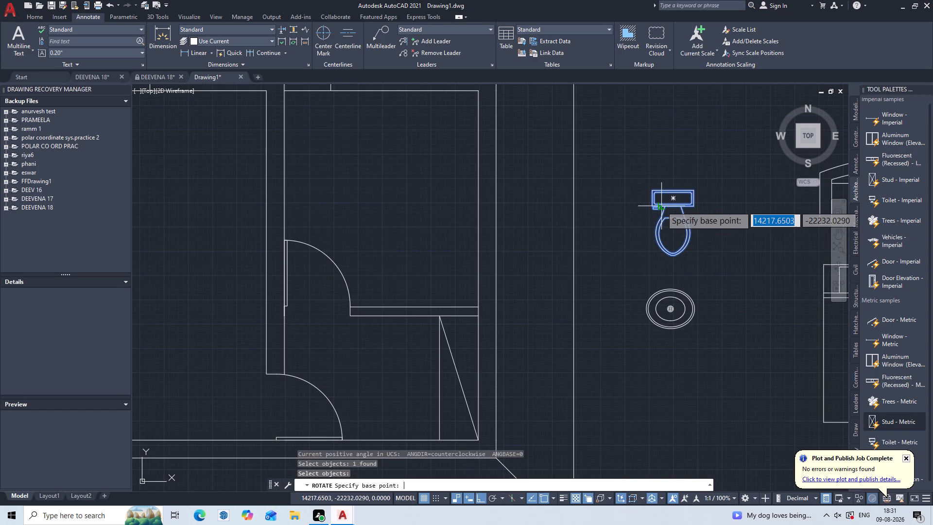
{"action": "left_click", "coordinate": [672, 191]}
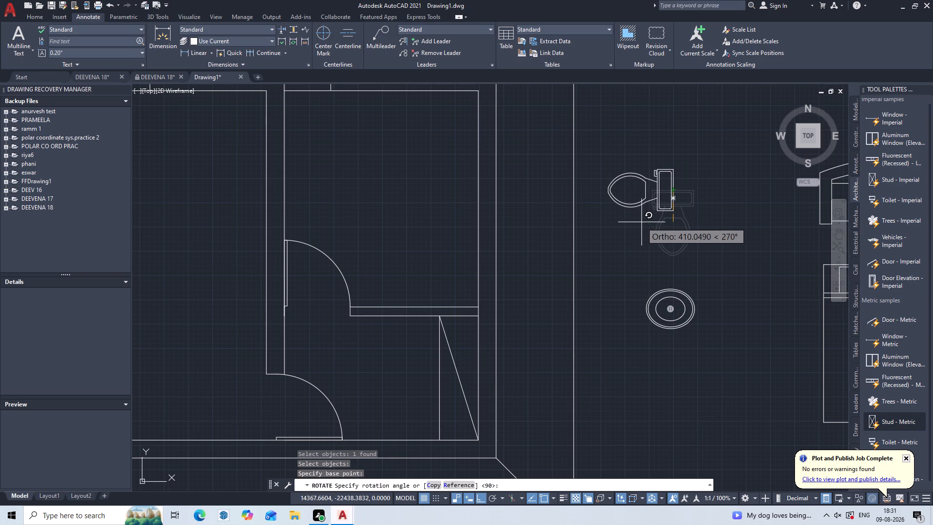
{"action": "left_click", "coordinate": [639, 136]}
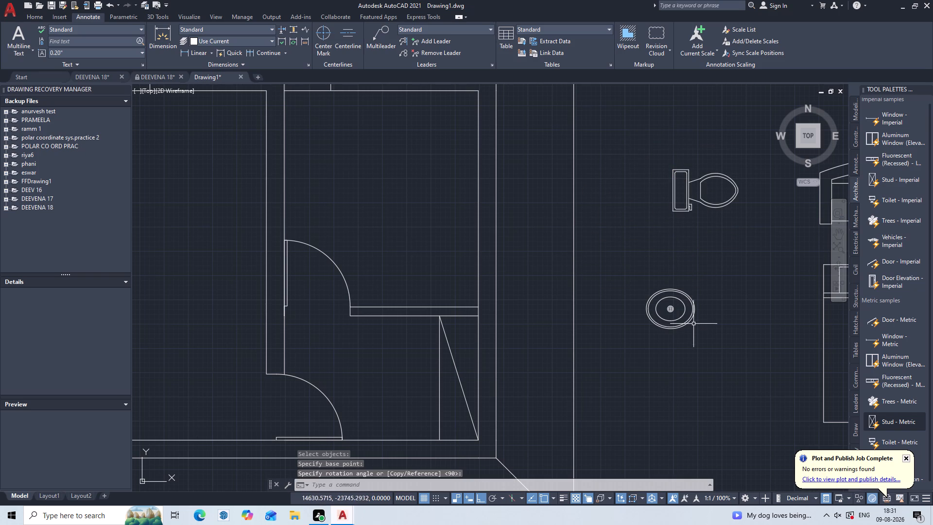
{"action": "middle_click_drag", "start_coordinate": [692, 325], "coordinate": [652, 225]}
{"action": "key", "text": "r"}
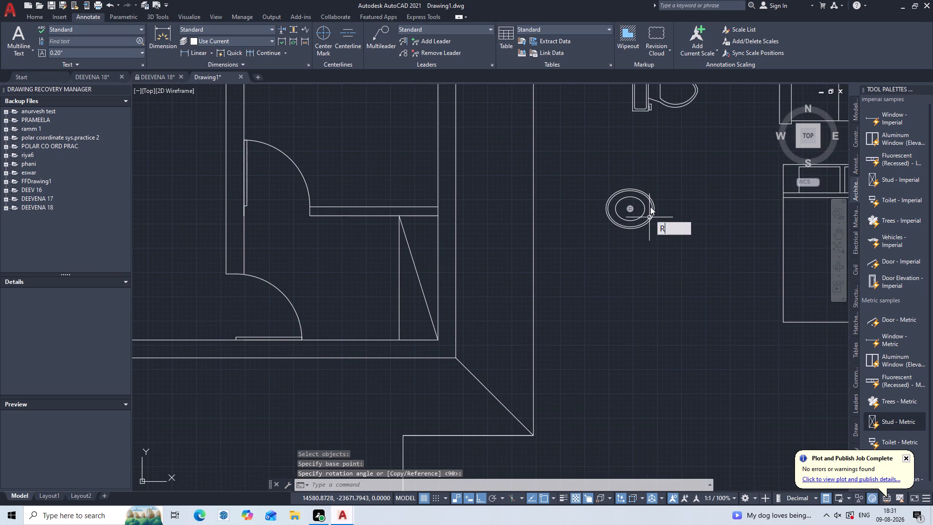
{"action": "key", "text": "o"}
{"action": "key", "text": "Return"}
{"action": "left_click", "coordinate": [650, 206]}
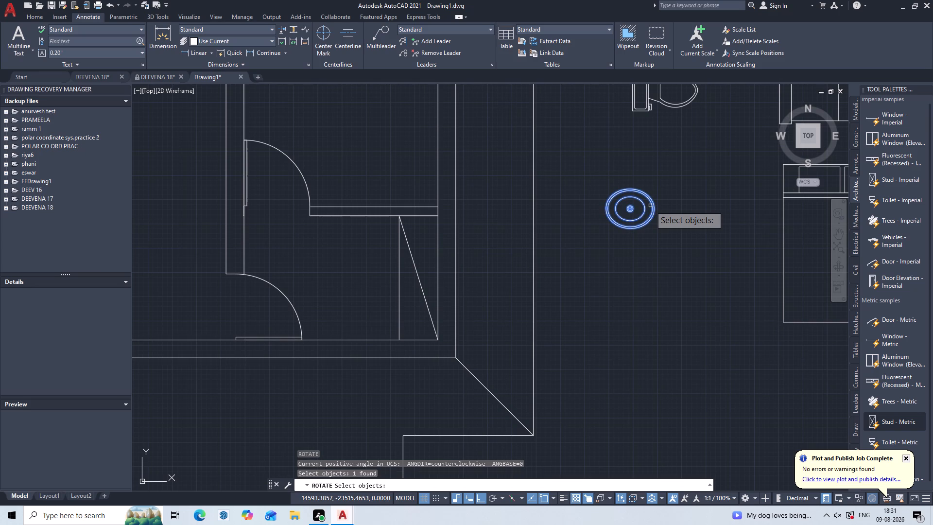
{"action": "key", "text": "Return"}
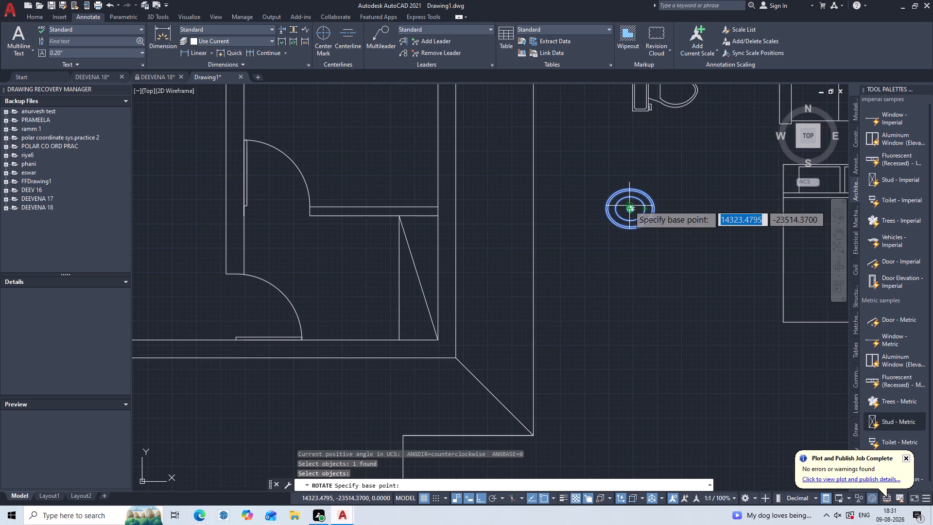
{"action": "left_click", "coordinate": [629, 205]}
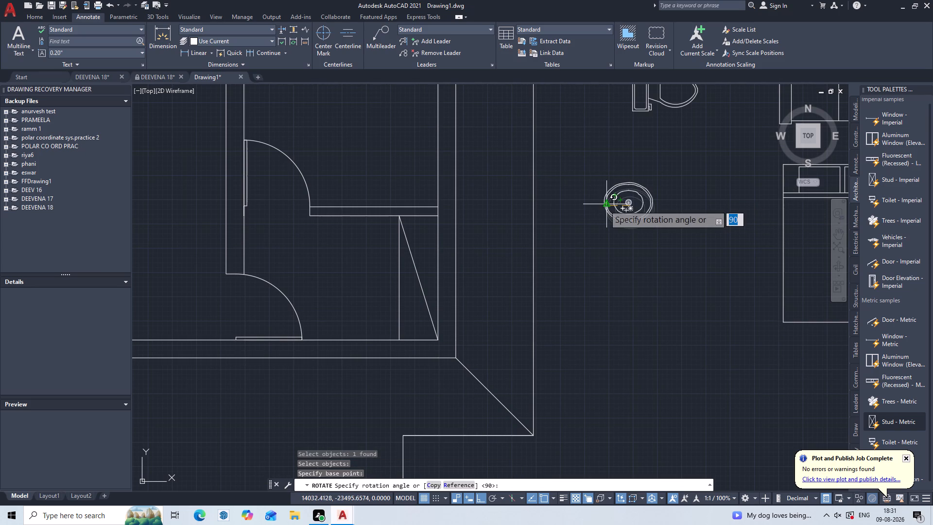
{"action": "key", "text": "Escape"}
Rotate the oval sink block below the toilet by 270° about its drain centre.
{"action": "left_click", "coordinate": [686, 182]}
{"action": "left_click", "coordinate": [586, 274]}
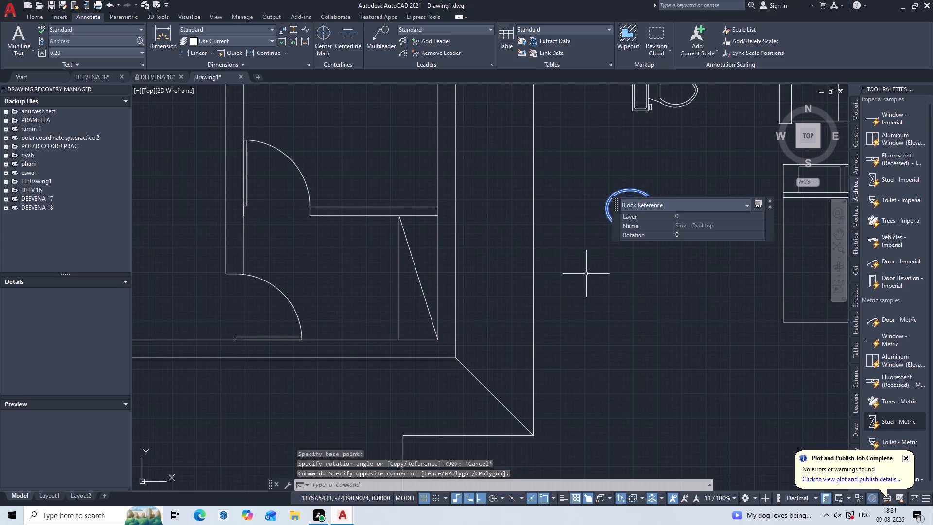
{"action": "key", "text": "r"}
{"action": "key", "text": "o"}
{"action": "key", "text": "Return"}
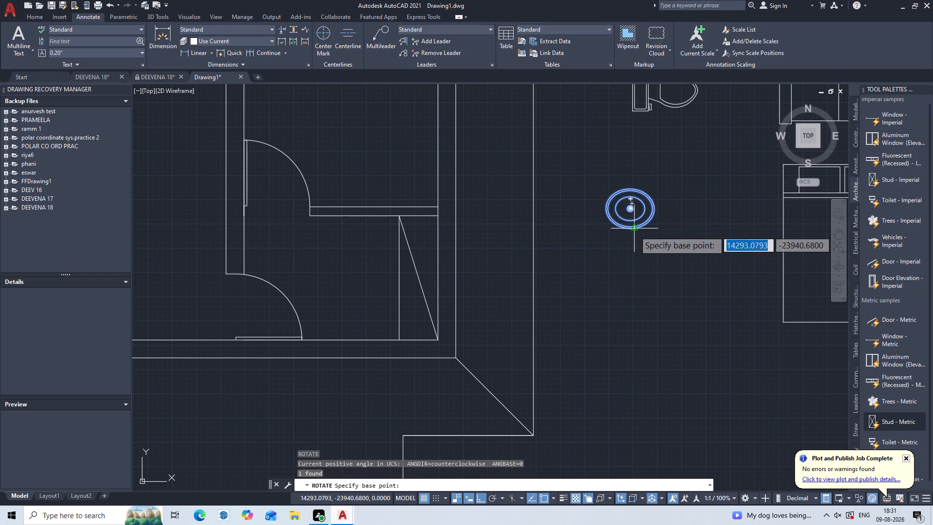
{"action": "scroll", "coordinate": [635, 214], "scroll_direction": "up", "scroll_amount": 5}
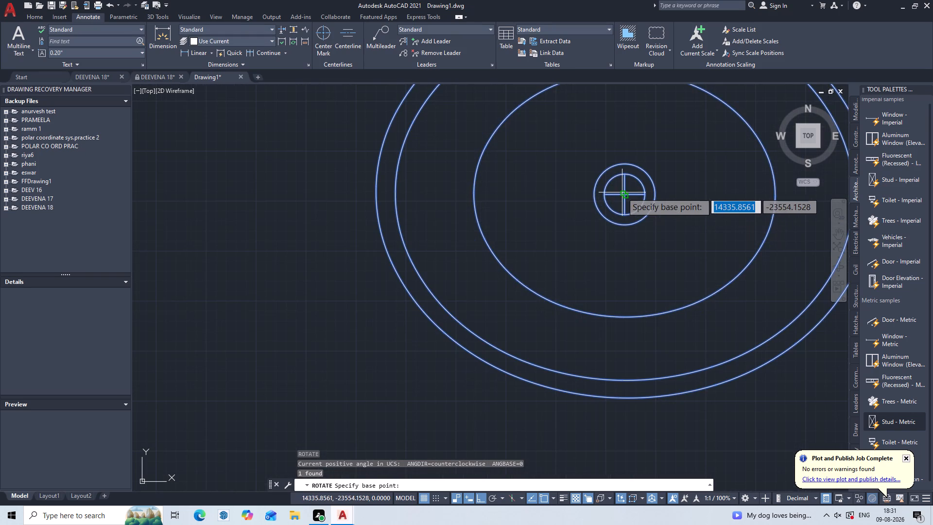
{"action": "left_click", "coordinate": [622, 192]}
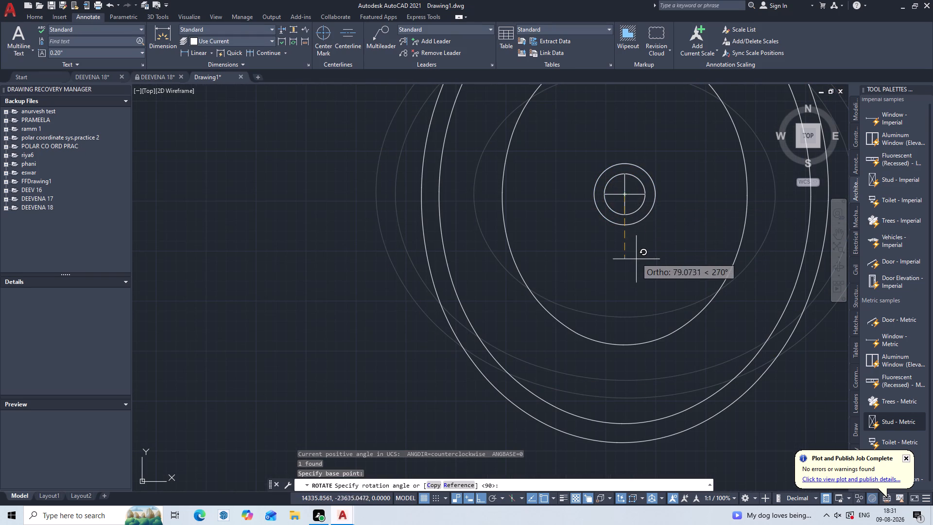
{"action": "left_click", "coordinate": [644, 270]}
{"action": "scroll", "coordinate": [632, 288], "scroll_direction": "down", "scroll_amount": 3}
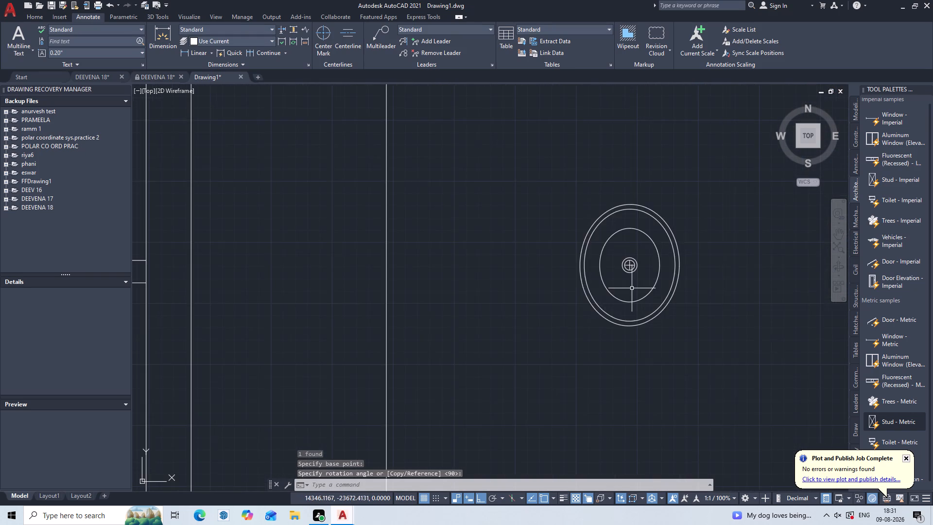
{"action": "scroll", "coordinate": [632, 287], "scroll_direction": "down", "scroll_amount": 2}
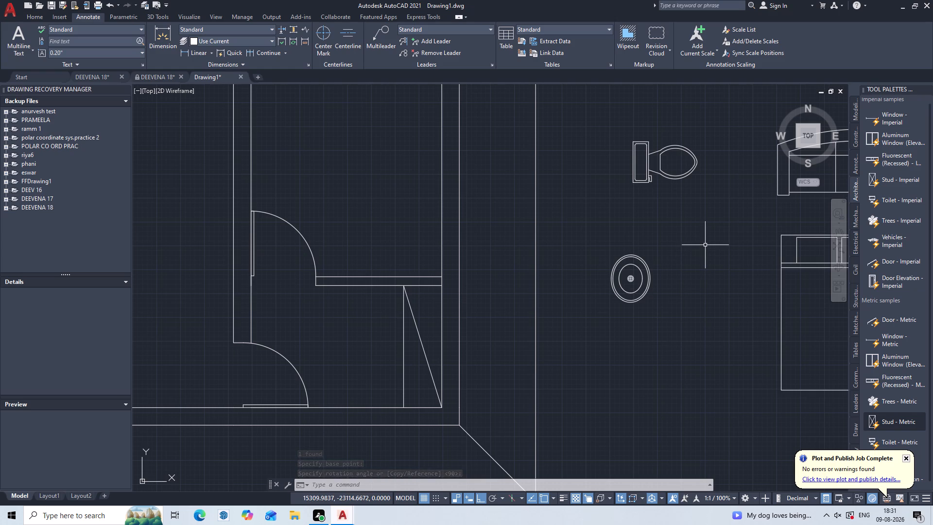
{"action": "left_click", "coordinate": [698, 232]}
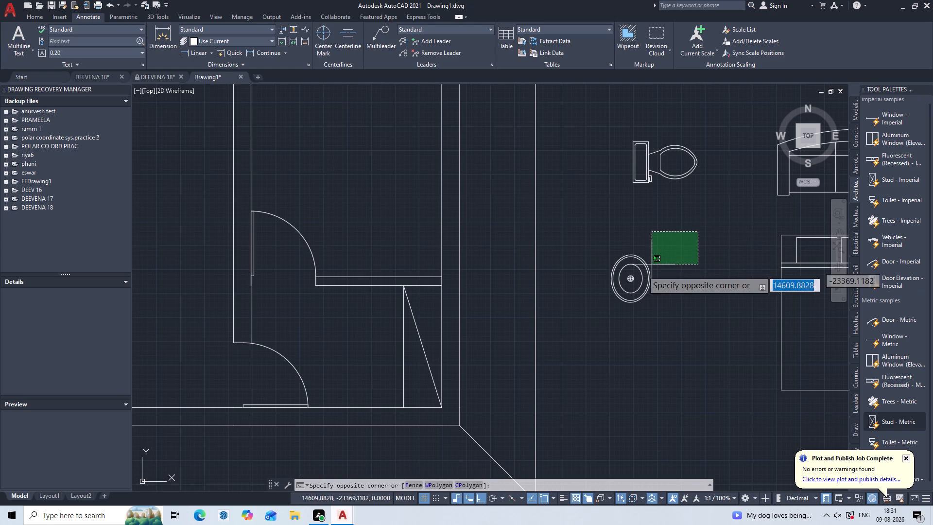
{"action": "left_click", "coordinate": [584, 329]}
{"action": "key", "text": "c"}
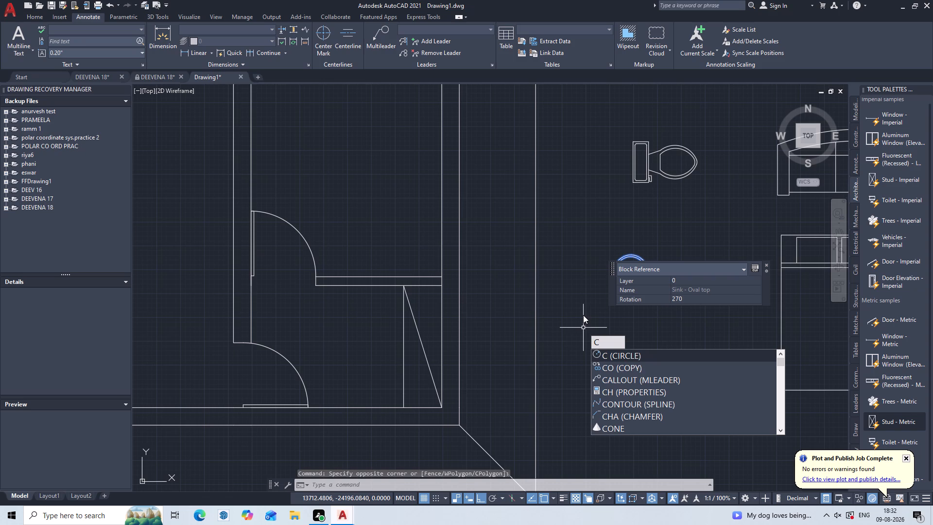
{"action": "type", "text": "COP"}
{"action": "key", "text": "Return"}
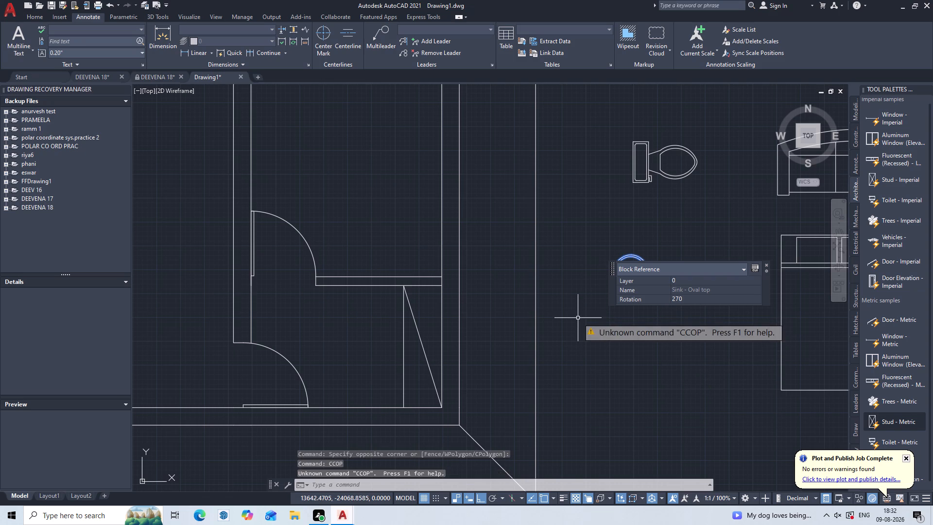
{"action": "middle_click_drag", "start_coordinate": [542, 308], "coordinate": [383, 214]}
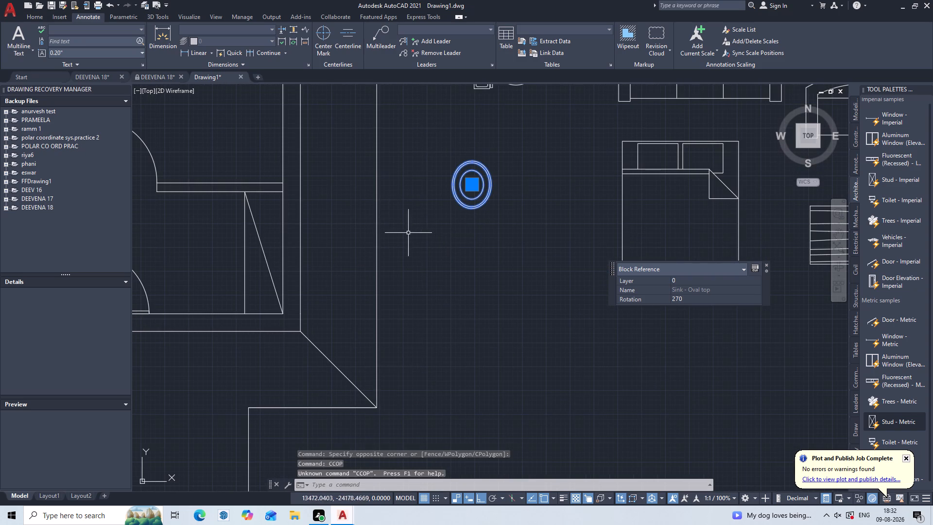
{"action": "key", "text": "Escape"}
Copy the rotated oval sink into the upper plan's west end room, against the west inner wall just north of the partition, with Ortho off.
{"action": "key", "text": "c"}
{"action": "type", "text": "OP"}
{"action": "key", "text": "Return"}
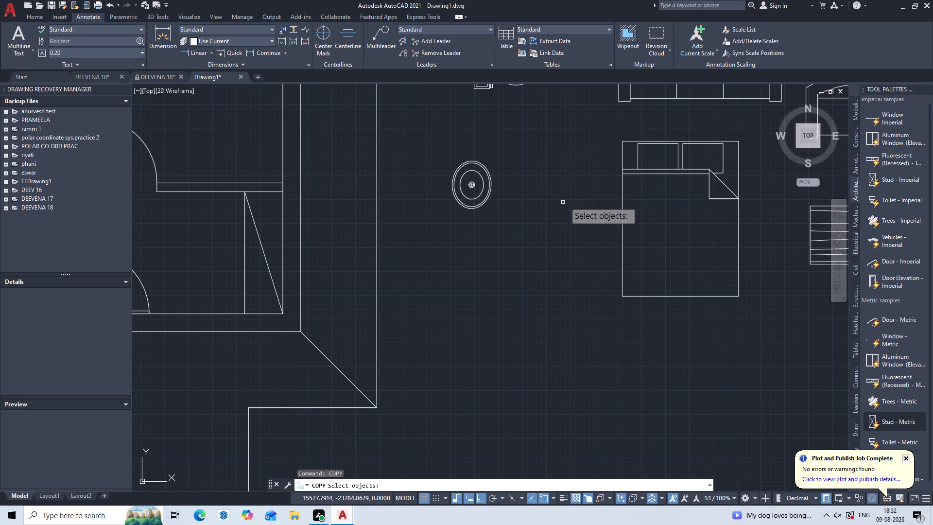
{"action": "left_click", "coordinate": [499, 140]}
{"action": "left_click", "coordinate": [420, 269]}
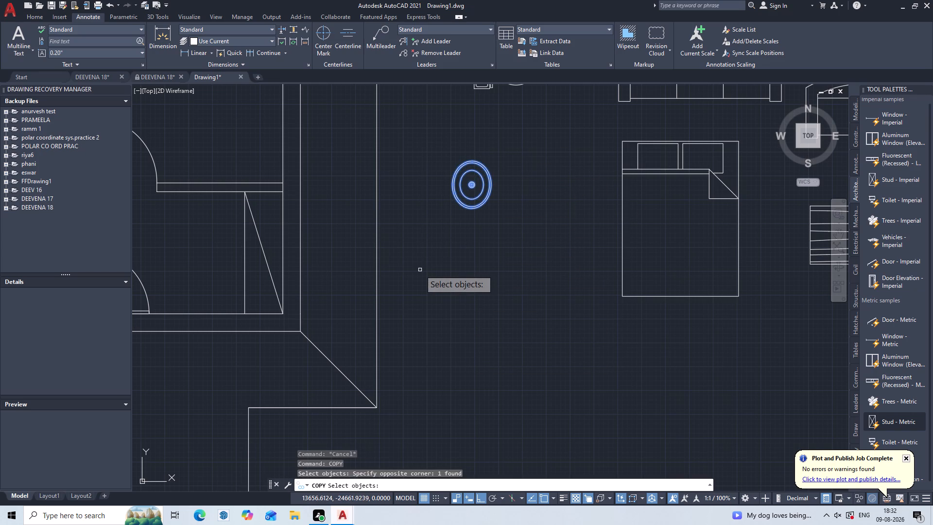
{"action": "key", "text": "Return"}
{"action": "scroll", "coordinate": [445, 196], "scroll_direction": "up", "scroll_amount": 2}
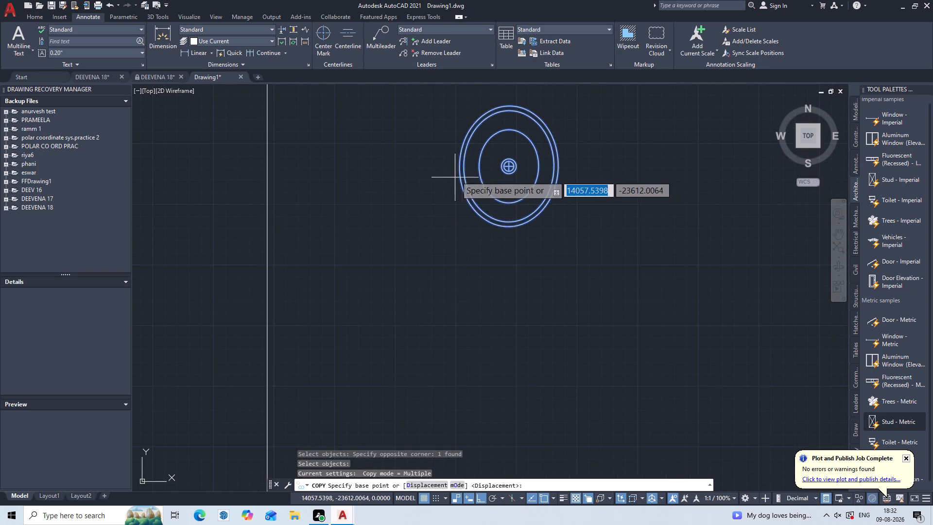
{"action": "scroll", "coordinate": [457, 175], "scroll_direction": "up", "scroll_amount": 2}
{"action": "left_click", "coordinate": [456, 157]}
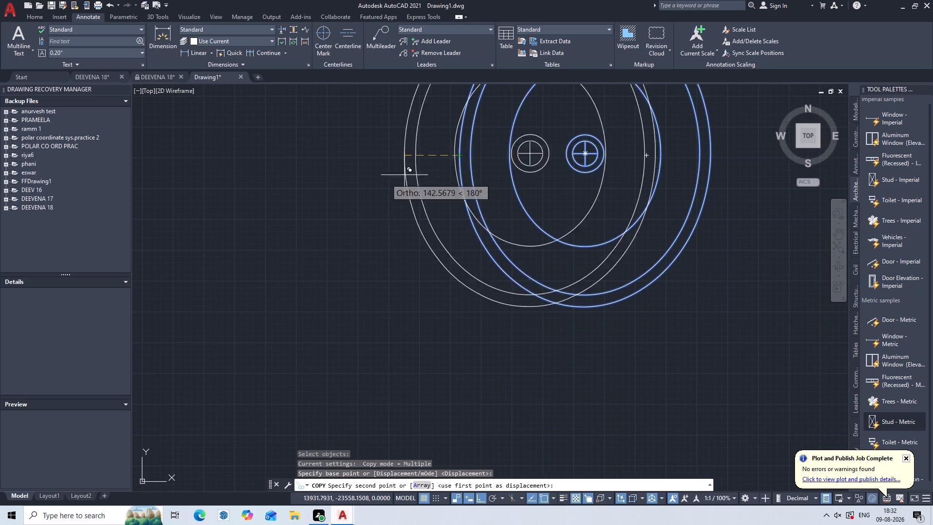
{"action": "scroll", "coordinate": [292, 213], "scroll_direction": "down", "scroll_amount": 3}
{"action": "middle_click_drag", "start_coordinate": [294, 220], "coordinate": [465, 441]}
{"action": "scroll", "coordinate": [438, 418], "scroll_direction": "down", "scroll_amount": 2}
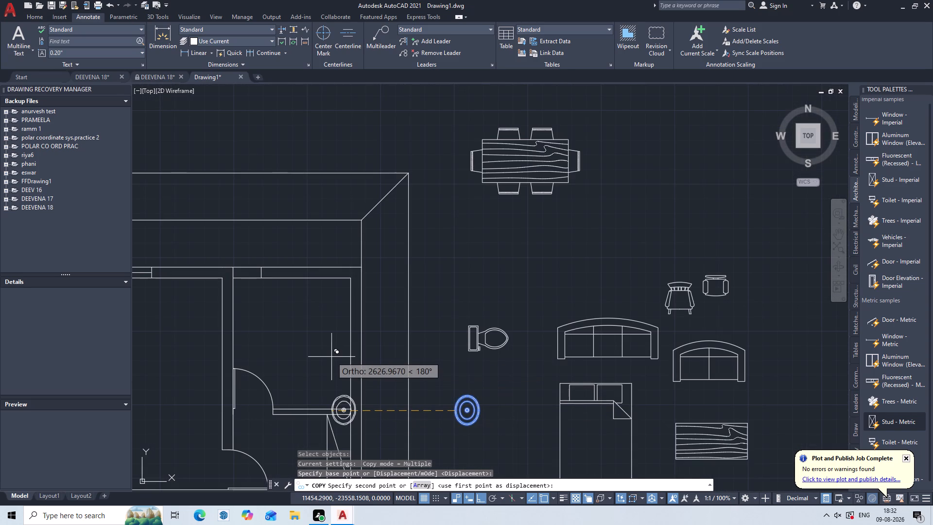
{"action": "key", "text": "F8"}
{"action": "scroll", "coordinate": [330, 354], "scroll_direction": "down", "scroll_amount": 2}
{"action": "middle_click_drag", "start_coordinate": [330, 353], "coordinate": [639, 317]}
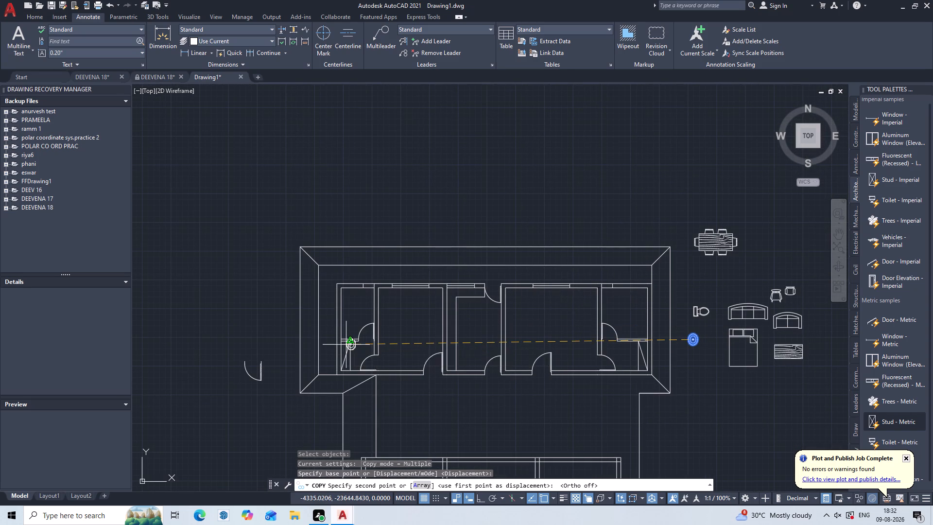
{"action": "scroll", "coordinate": [346, 345], "scroll_direction": "up", "scroll_amount": 3}
{"action": "scroll", "coordinate": [316, 289], "scroll_direction": "up", "scroll_amount": 1}
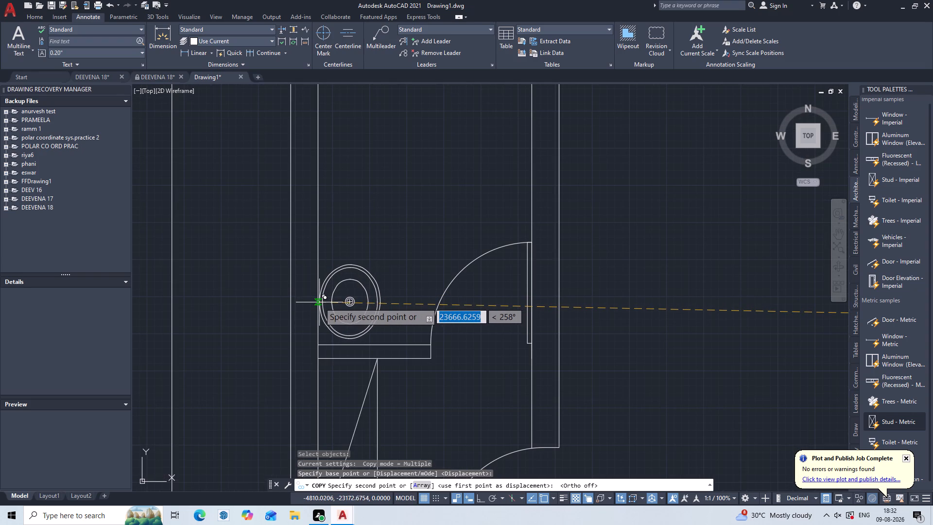
{"action": "left_click", "coordinate": [321, 305]}
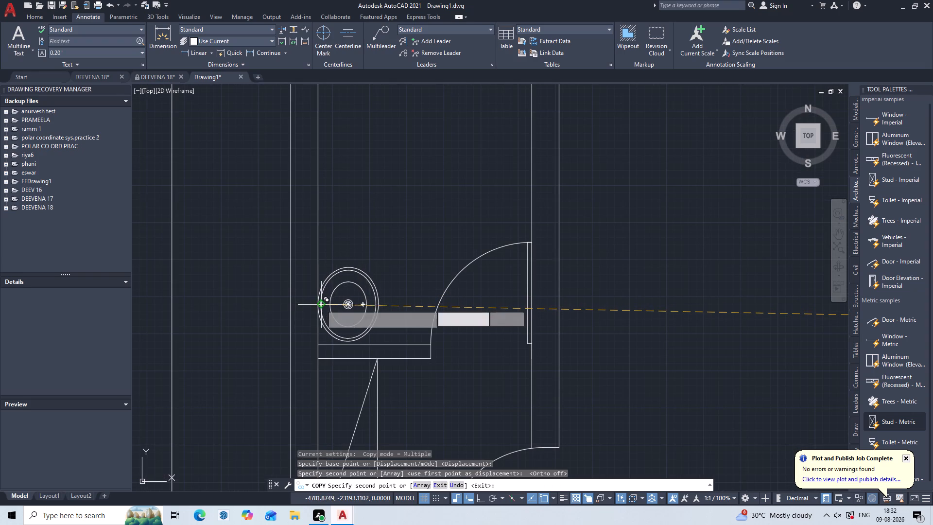
{"action": "key", "text": "Escape"}
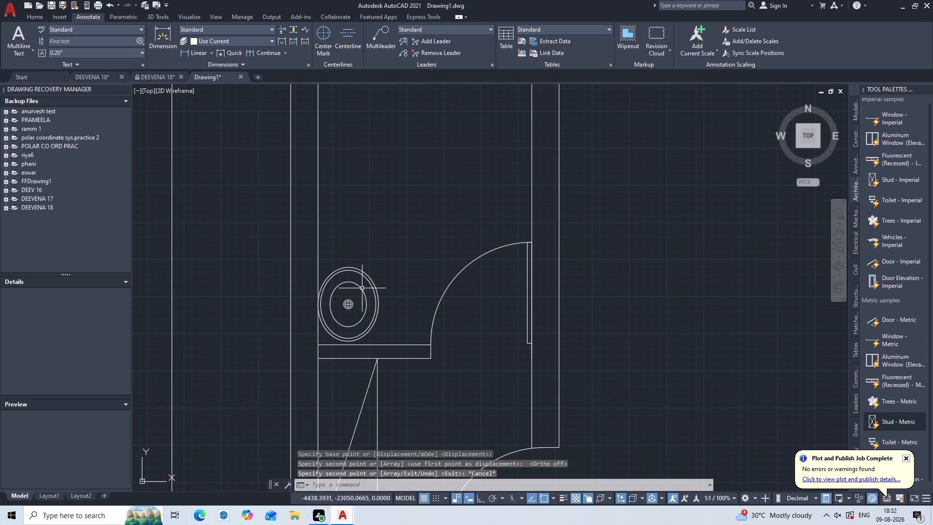
Copy the rotated toilet by its tank's back-edge midpoint into the upper plan's west end room, against the west inner wall north of the sink.
{"action": "scroll", "coordinate": [378, 308], "scroll_direction": "up", "scroll_amount": 3}
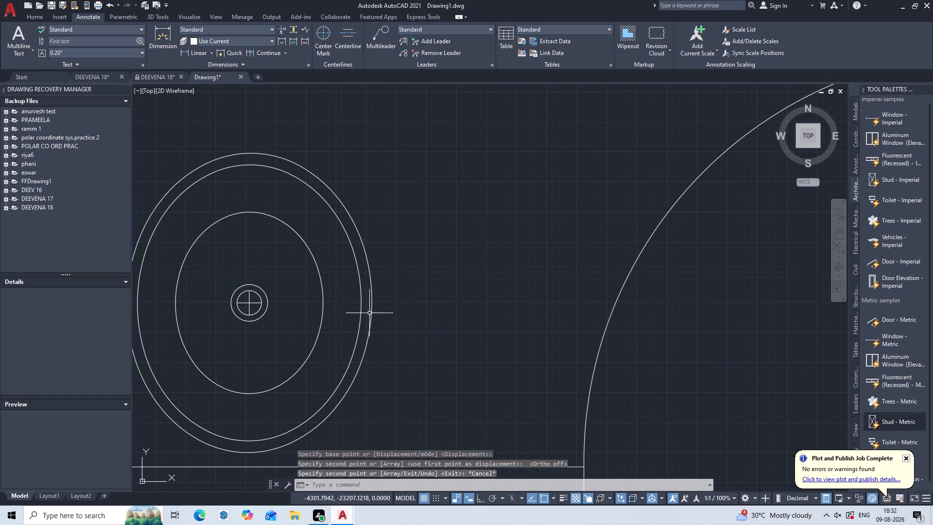
{"action": "scroll", "coordinate": [369, 313], "scroll_direction": "down", "scroll_amount": 2}
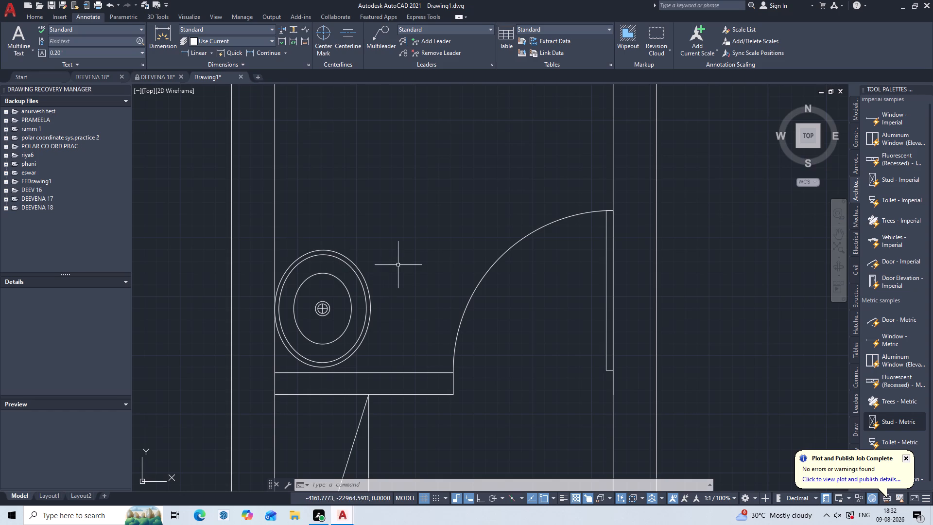
{"action": "scroll", "coordinate": [566, 265], "scroll_direction": "down", "scroll_amount": 4}
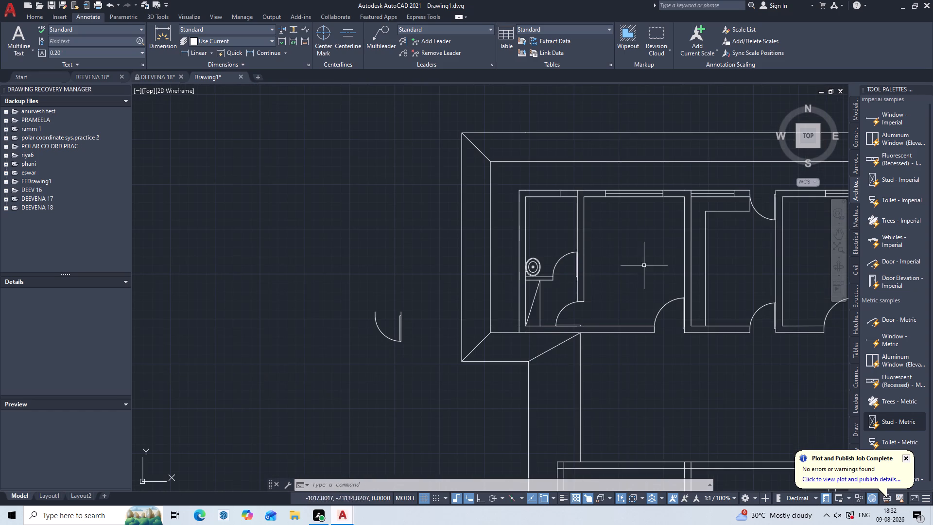
{"action": "scroll", "coordinate": [693, 260], "scroll_direction": "down", "scroll_amount": 1}
{"action": "scroll", "coordinate": [619, 263], "scroll_direction": "down", "scroll_amount": 1}
{"action": "middle_click_drag", "start_coordinate": [654, 265], "coordinate": [440, 282]}
{"action": "middle_click", "coordinate": [435, 282]}
{"action": "scroll", "coordinate": [595, 282], "scroll_direction": "up", "scroll_amount": 3}
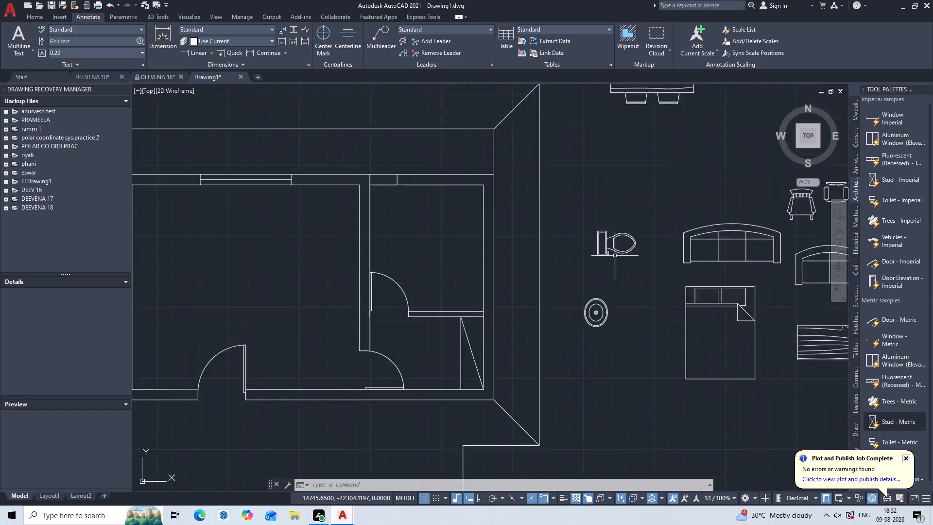
{"action": "scroll", "coordinate": [615, 256], "scroll_direction": "up", "scroll_amount": 1}
{"action": "key", "text": "c"}
{"action": "key", "text": "o"}
{"action": "key", "text": "p"}
{"action": "key", "text": "Return"}
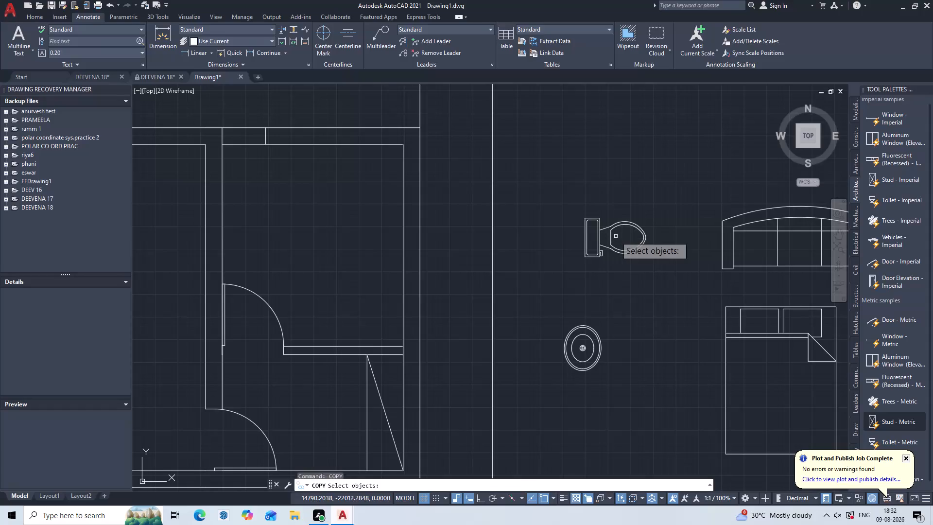
{"action": "left_click", "coordinate": [607, 227]}
{"action": "key", "text": "Return"}
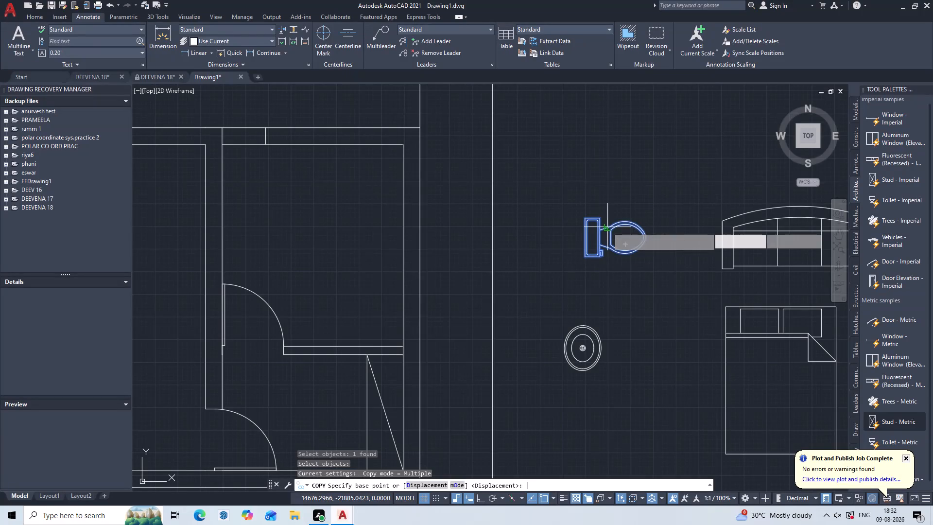
{"action": "scroll", "coordinate": [576, 243], "scroll_direction": "up", "scroll_amount": 3}
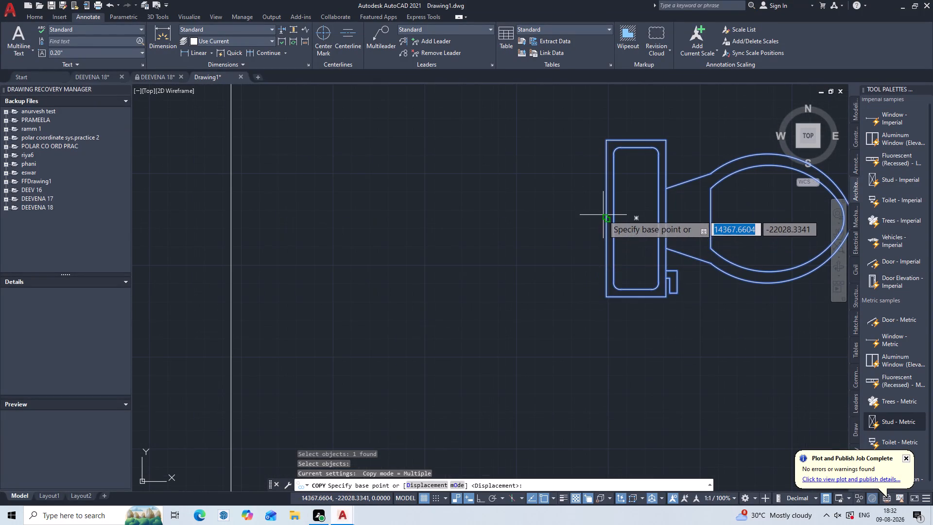
{"action": "left_click", "coordinate": [603, 215]}
{"action": "scroll", "coordinate": [346, 232], "scroll_direction": "down", "scroll_amount": 3}
{"action": "middle_click_drag", "start_coordinate": [346, 232], "coordinate": [430, 248]}
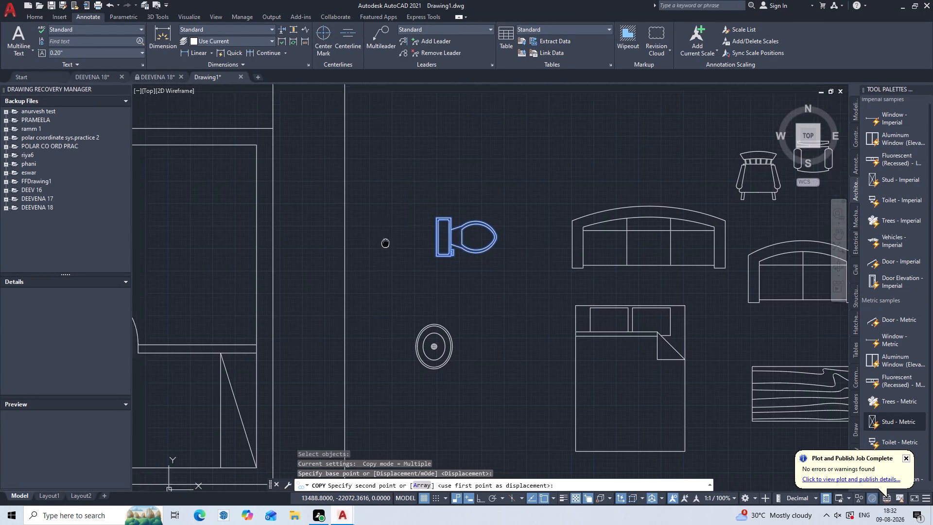
{"action": "middle_click_drag", "start_coordinate": [430, 248], "coordinate": [632, 257]}
{"action": "scroll", "coordinate": [632, 257], "scroll_direction": "down", "scroll_amount": 2}
{"action": "middle_click_drag", "start_coordinate": [390, 267], "coordinate": [771, 212]}
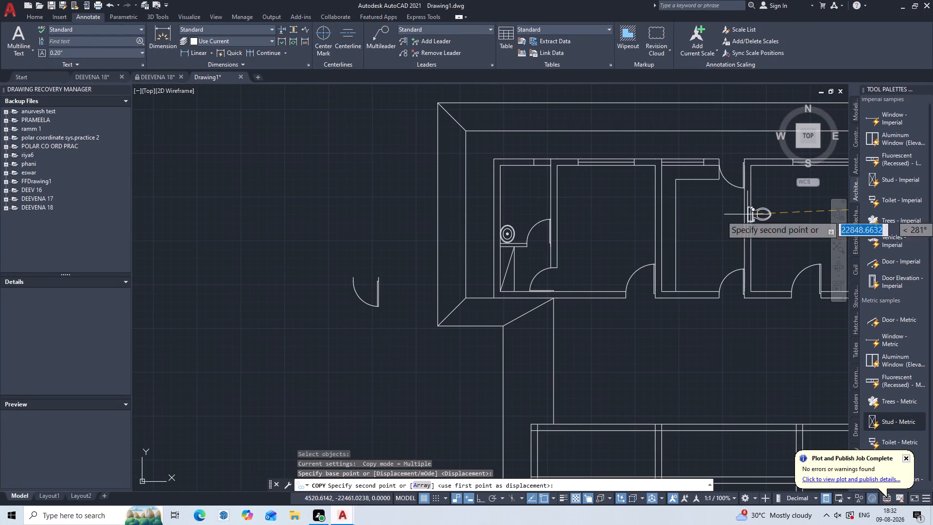
{"action": "scroll", "coordinate": [502, 185], "scroll_direction": "up", "scroll_amount": 1}
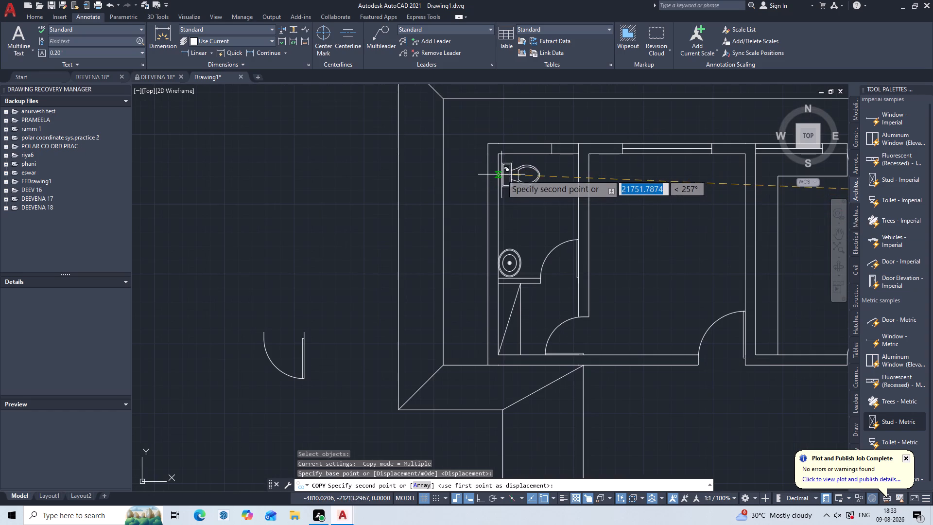
{"action": "scroll", "coordinate": [501, 193], "scroll_direction": "up", "scroll_amount": 2}
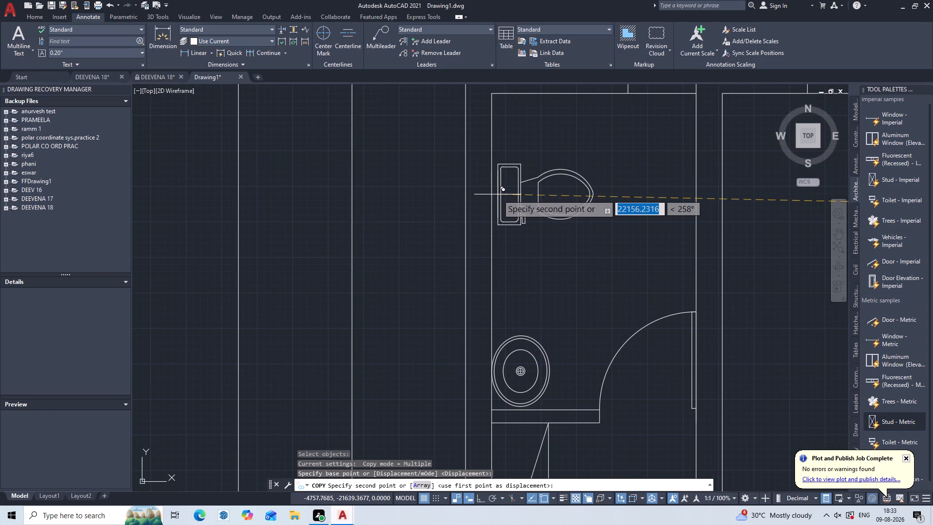
{"action": "left_click", "coordinate": [494, 197]}
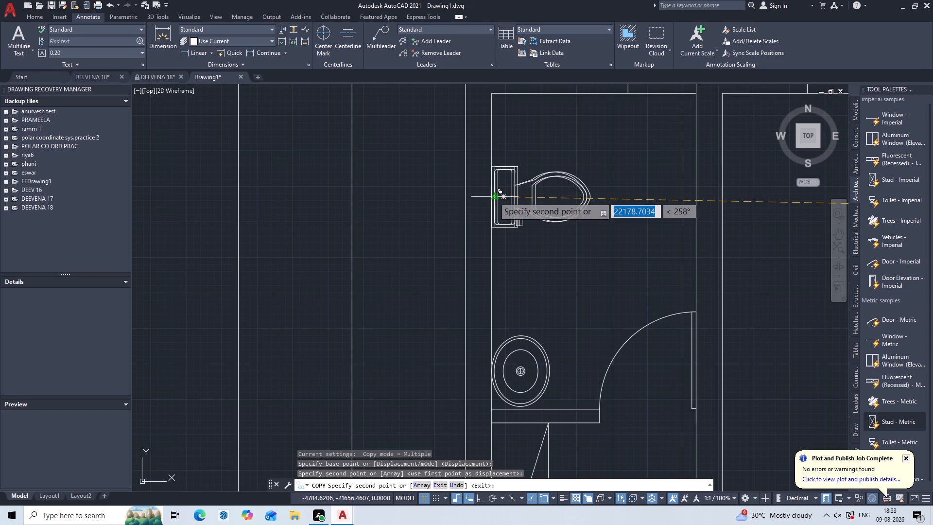
{"action": "key", "text": "Escape"}
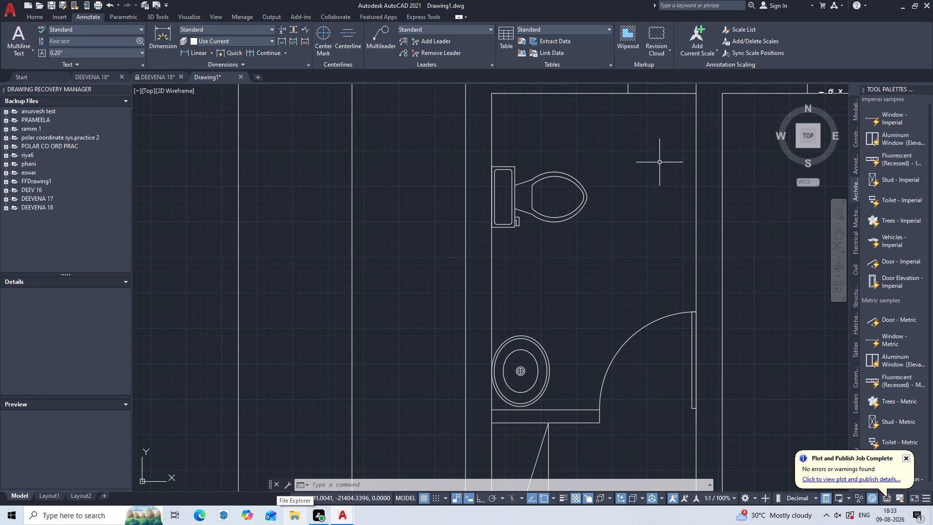
Rotate the double bed block east of the upper plan by 90° about the midpoint of its head edge.
{"action": "middle_click_drag", "start_coordinate": [687, 262], "coordinate": [665, 260]}
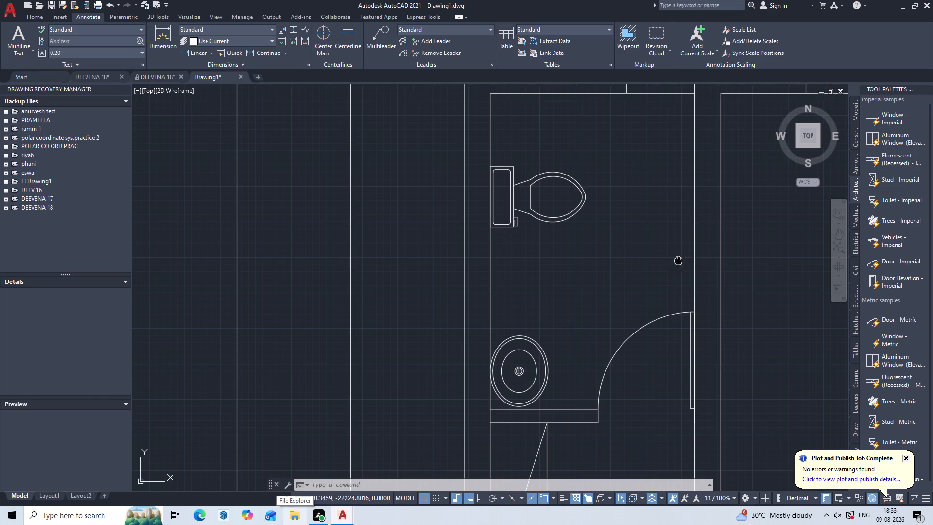
{"action": "middle_click_drag", "start_coordinate": [665, 260], "coordinate": [486, 212]}
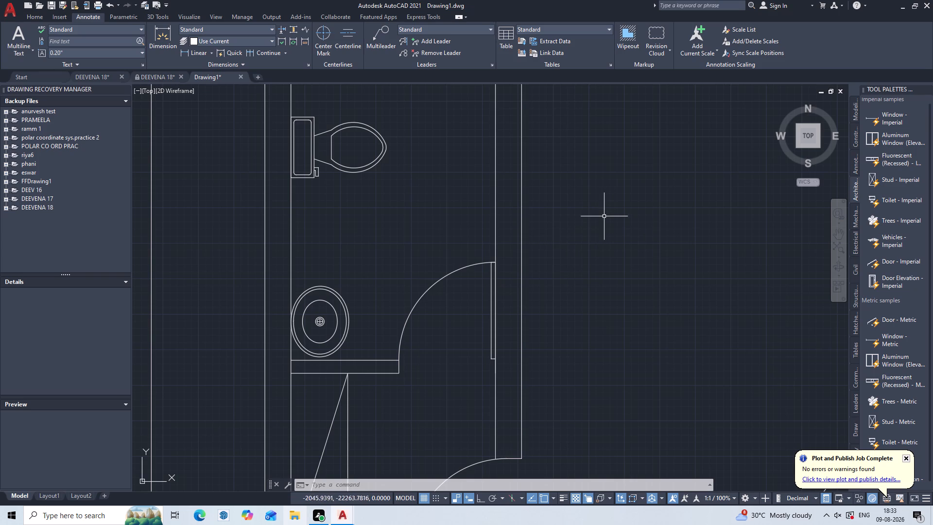
{"action": "scroll", "coordinate": [606, 217], "scroll_direction": "down", "scroll_amount": 1}
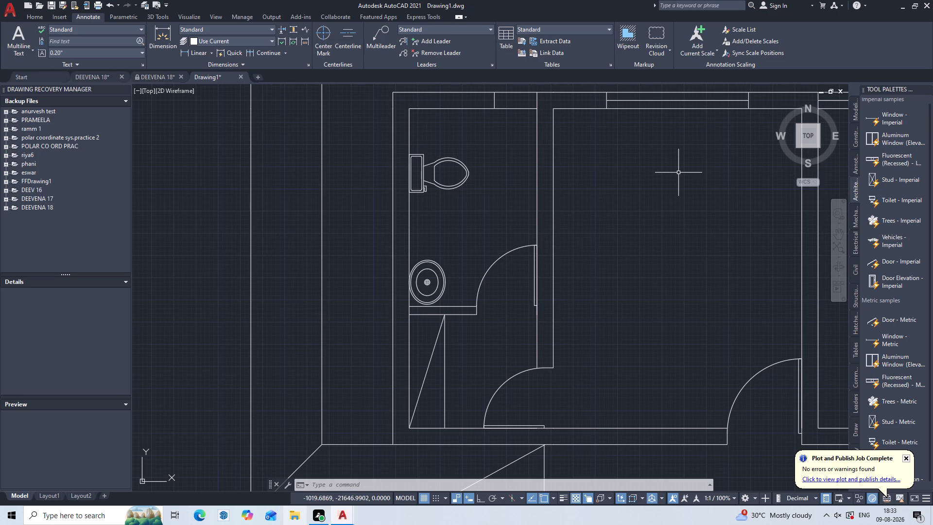
{"action": "scroll", "coordinate": [676, 173], "scroll_direction": "down", "scroll_amount": 2}
{"action": "middle_click_drag", "start_coordinate": [674, 174], "coordinate": [330, 176]}
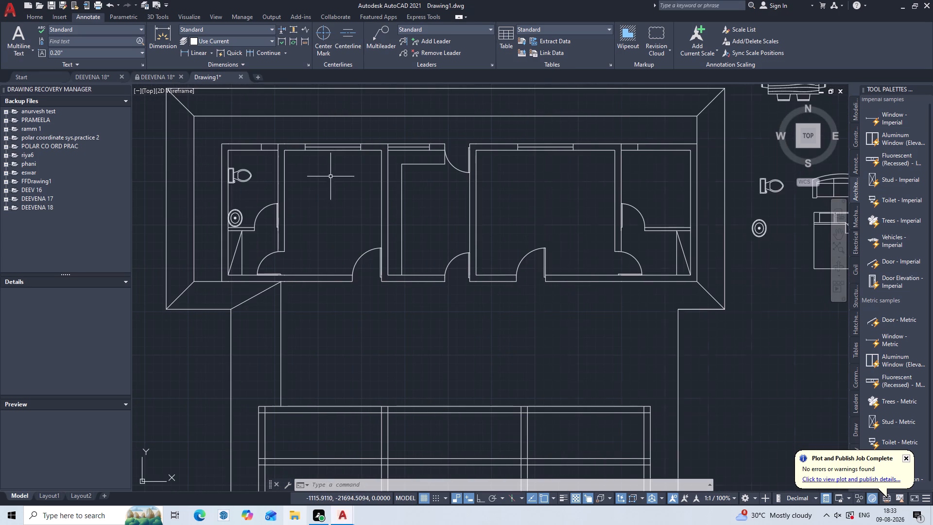
{"action": "scroll", "coordinate": [636, 189], "scroll_direction": "down", "scroll_amount": 1}
{"action": "middle_click_drag", "start_coordinate": [639, 187], "coordinate": [536, 200]}
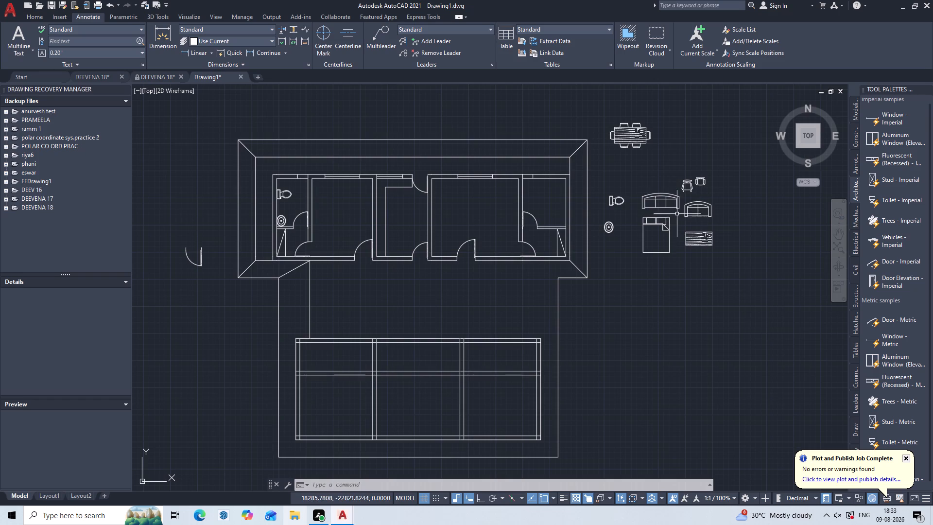
{"action": "scroll", "coordinate": [675, 211], "scroll_direction": "up", "scroll_amount": 3}
{"action": "middle_click_drag", "start_coordinate": [666, 219], "coordinate": [659, 169]}
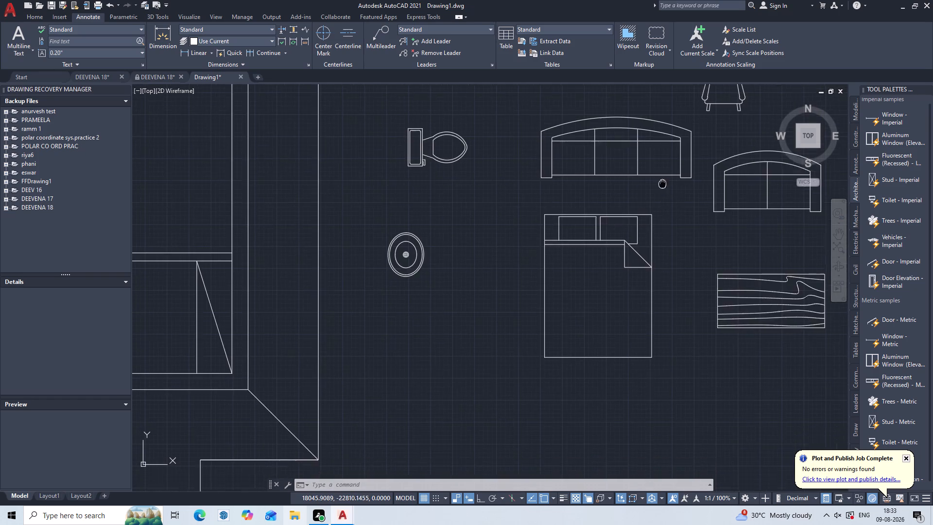
{"action": "middle_click_drag", "start_coordinate": [659, 169], "coordinate": [657, 160]}
{"action": "type", "text": "RO"}
{"action": "key", "text": "Return"}
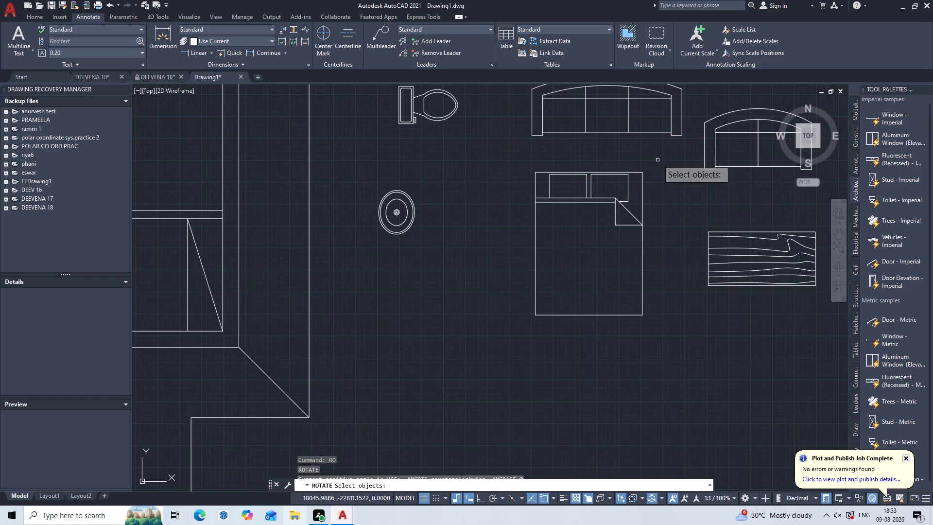
{"action": "left_click", "coordinate": [657, 160]}
{"action": "left_click", "coordinate": [497, 333]}
{"action": "key", "text": "Return"}
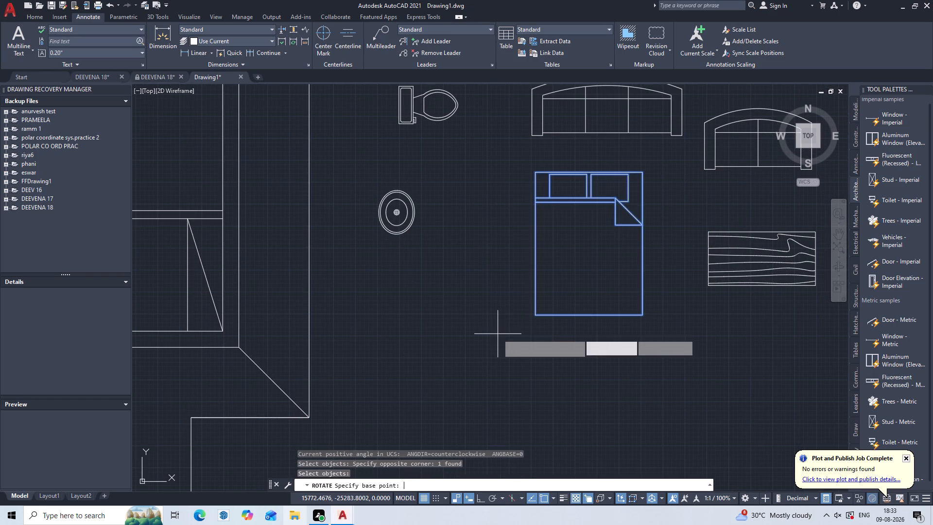
{"action": "left_click", "coordinate": [589, 171]}
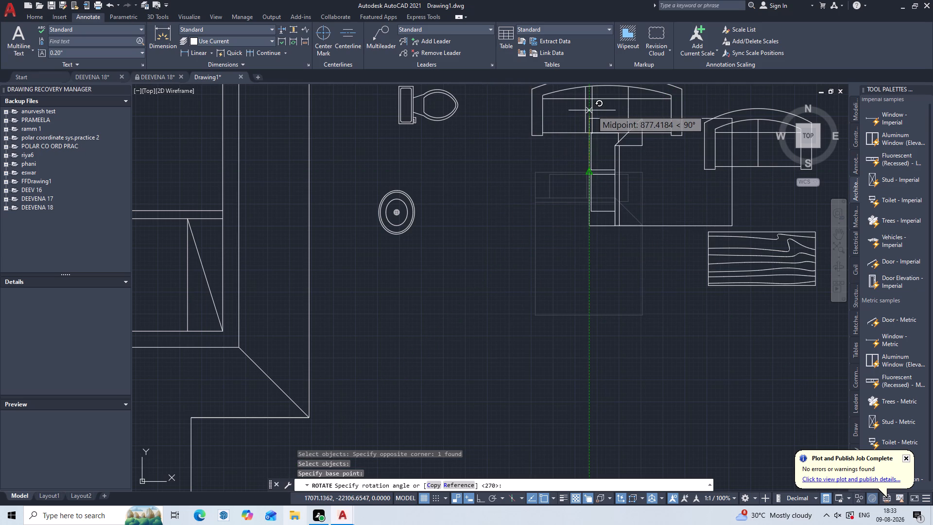
{"action": "left_click", "coordinate": [592, 110]}
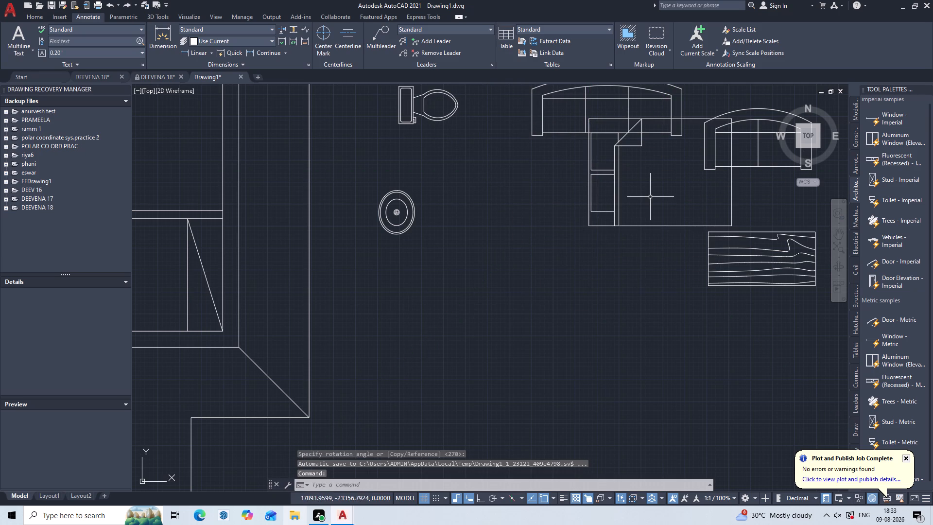
Copy the rotated bed from its southwest corner to the clear space just south of the loose oval sink.
{"action": "left_click_drag", "start_coordinate": [651, 195], "coordinate": [627, 211]}
{"action": "left_click", "coordinate": [551, 280]}
{"action": "type", "text": "COP"}
{"action": "key", "text": "Return"}
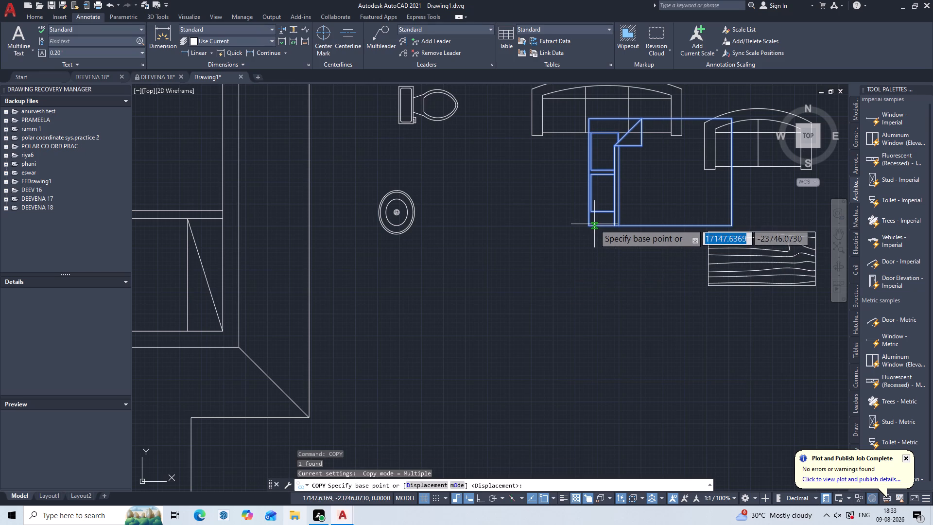
{"action": "left_click", "coordinate": [594, 227]}
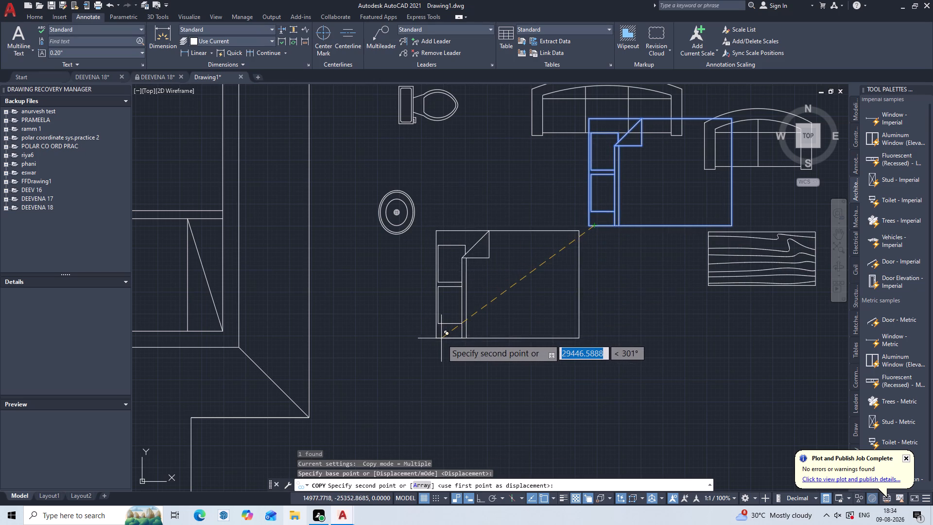
{"action": "left_click", "coordinate": [442, 339]}
{"action": "key", "text": "Escape"}
Delete the original rotated bed that overlaps the two sofas.
{"action": "left_click", "coordinate": [631, 221]}
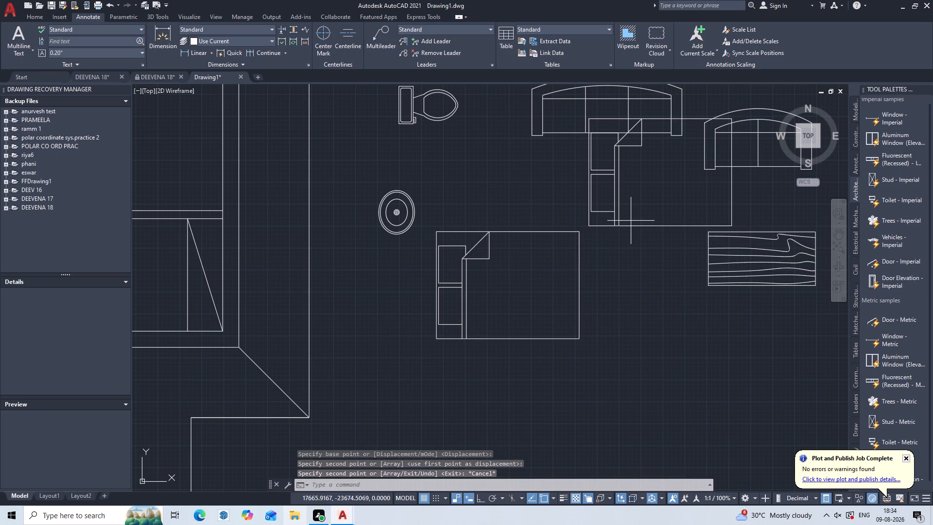
{"action": "left_click", "coordinate": [604, 245]}
{"action": "key", "text": "Delete"}
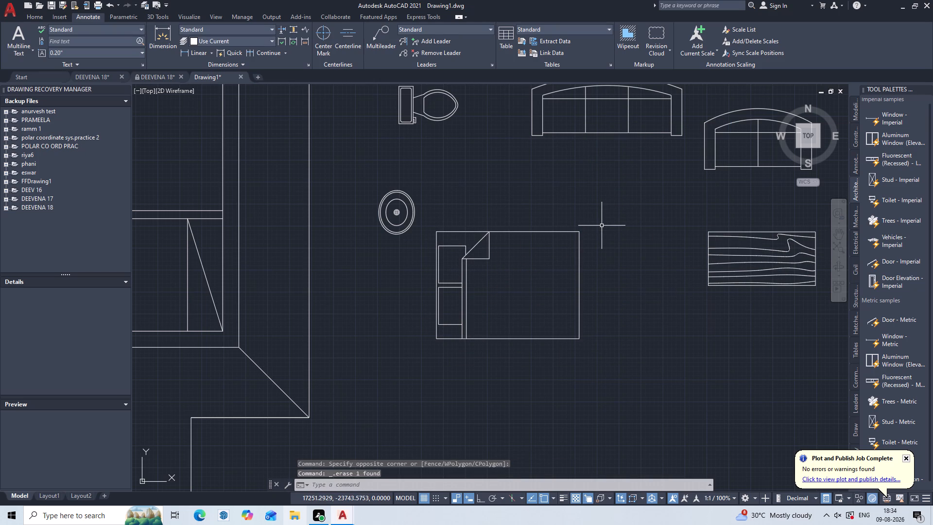
Copy the rotated double bed by its head-edge midpoint into the upper plan's west bedroom, against the wall shared with the west bathroom.
{"action": "type", "text": "CO"}
{"action": "key", "text": "p"}
{"action": "key", "text": "Return"}
{"action": "left_click", "coordinate": [604, 215]}
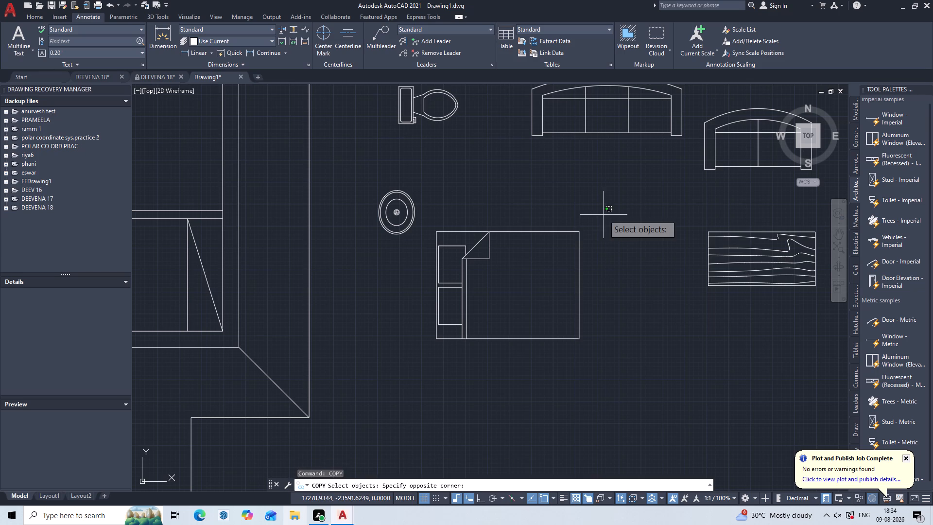
{"action": "left_click", "coordinate": [427, 388]}
{"action": "key", "text": "Return"}
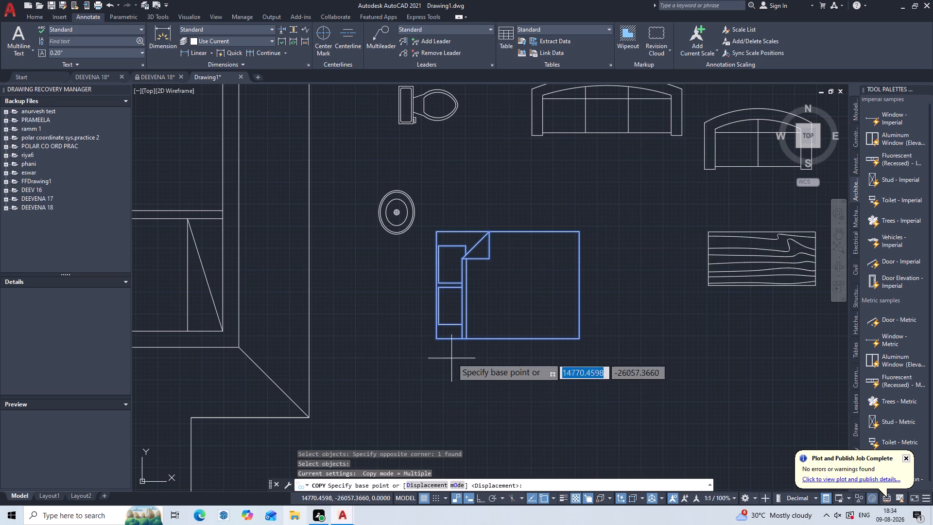
{"action": "scroll", "coordinate": [435, 291], "scroll_direction": "up", "scroll_amount": 2}
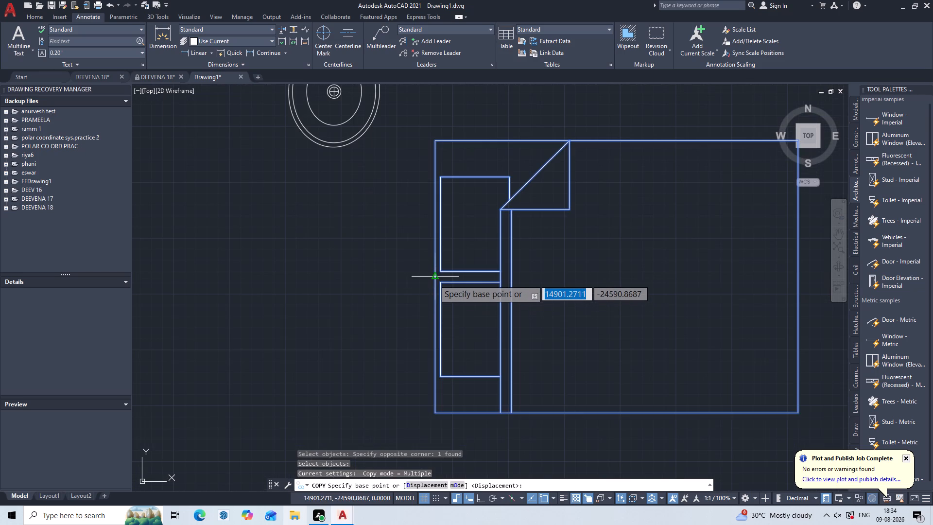
{"action": "left_click", "coordinate": [433, 279]}
{"action": "scroll", "coordinate": [346, 288], "scroll_direction": "down", "scroll_amount": 2}
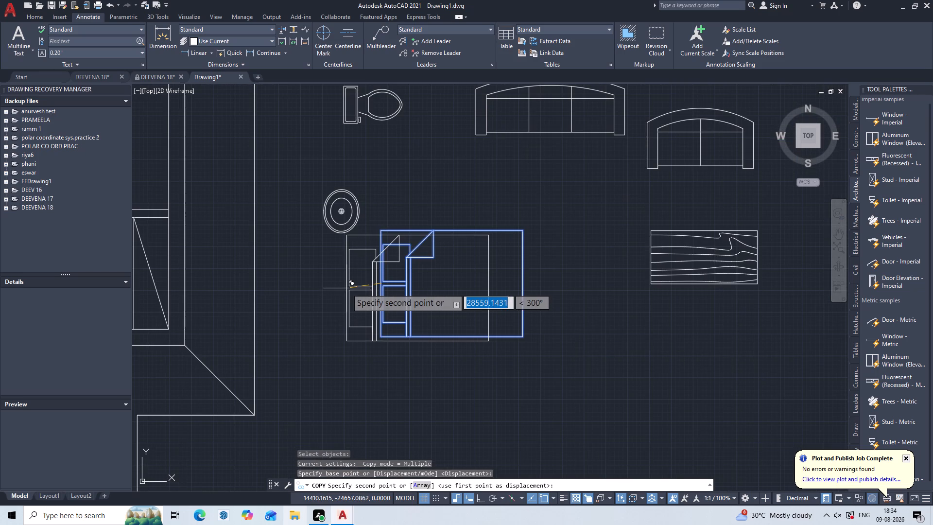
{"action": "middle_click_drag", "start_coordinate": [346, 288], "coordinate": [536, 315]}
{"action": "scroll", "coordinate": [346, 311], "scroll_direction": "down", "scroll_amount": 1}
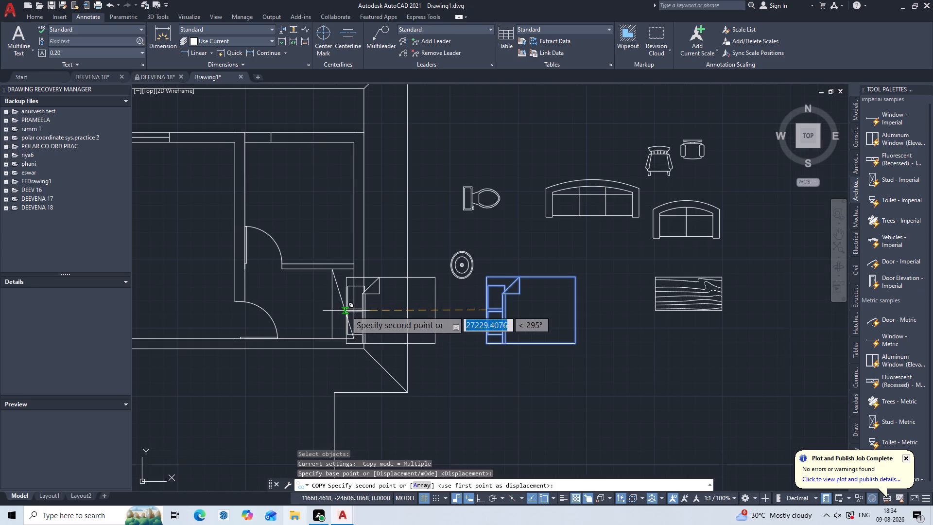
{"action": "middle_click_drag", "start_coordinate": [346, 311], "coordinate": [543, 303]}
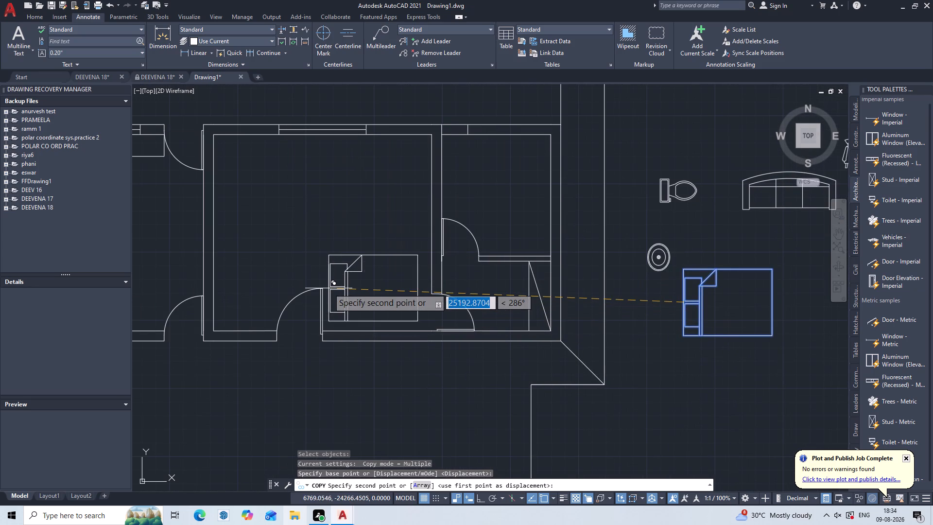
{"action": "scroll", "coordinate": [282, 264], "scroll_direction": "down", "scroll_amount": 2}
{"action": "middle_click_drag", "start_coordinate": [282, 264], "coordinate": [514, 281]}
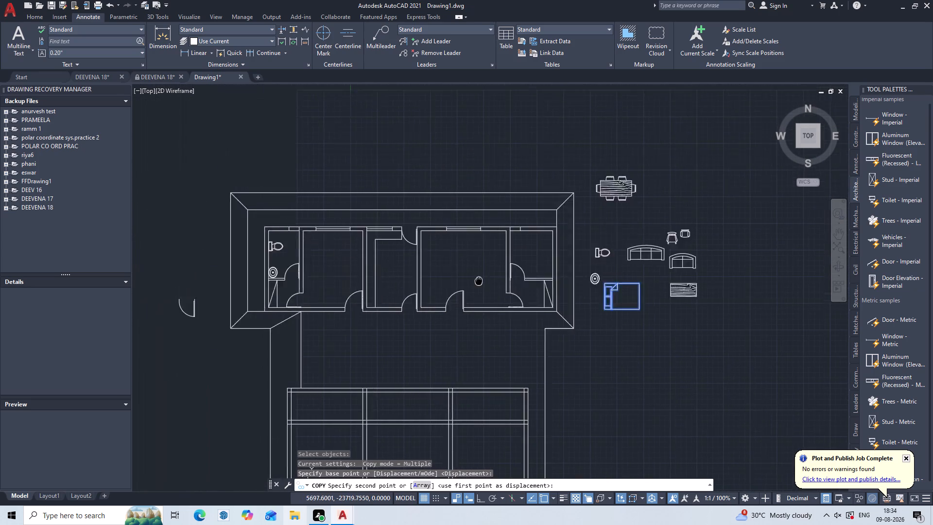
{"action": "middle_click_drag", "start_coordinate": [514, 281], "coordinate": [530, 282]}
{"action": "scroll", "coordinate": [369, 270], "scroll_direction": "up", "scroll_amount": 2}
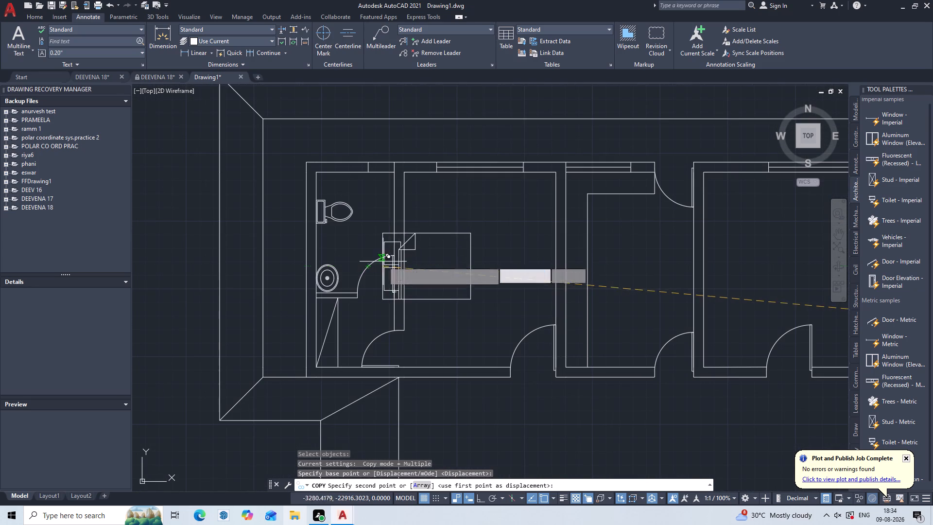
{"action": "scroll", "coordinate": [397, 249], "scroll_direction": "up", "scroll_amount": 2}
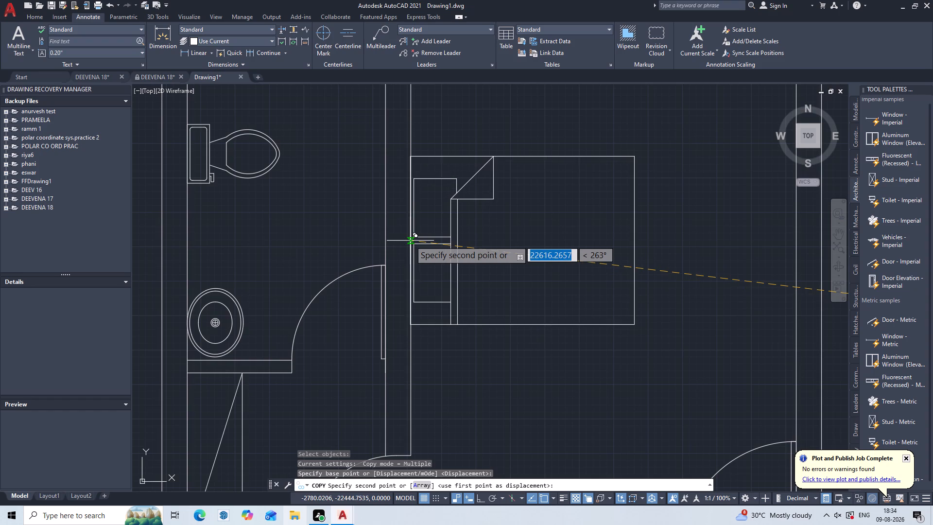
{"action": "scroll", "coordinate": [410, 241], "scroll_direction": "down", "scroll_amount": 2}
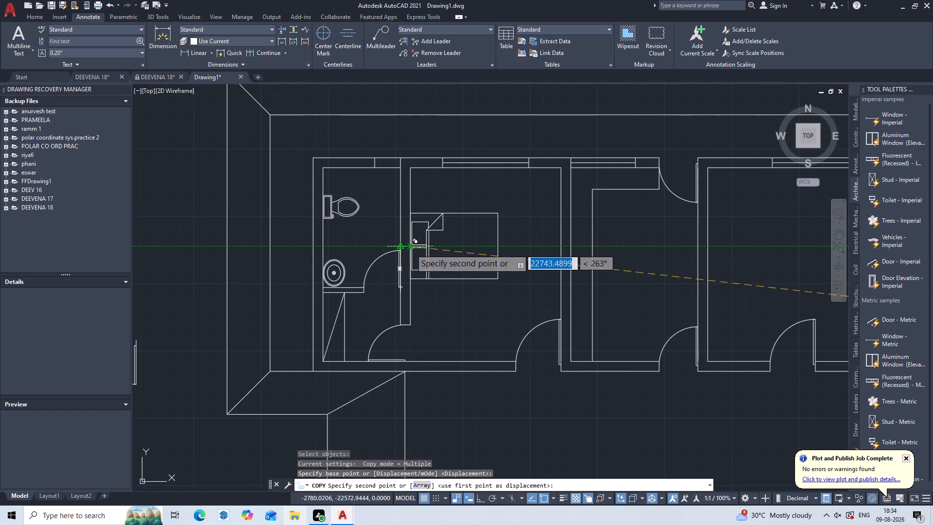
{"action": "left_click", "coordinate": [411, 249]}
{"action": "key", "text": "Escape"}
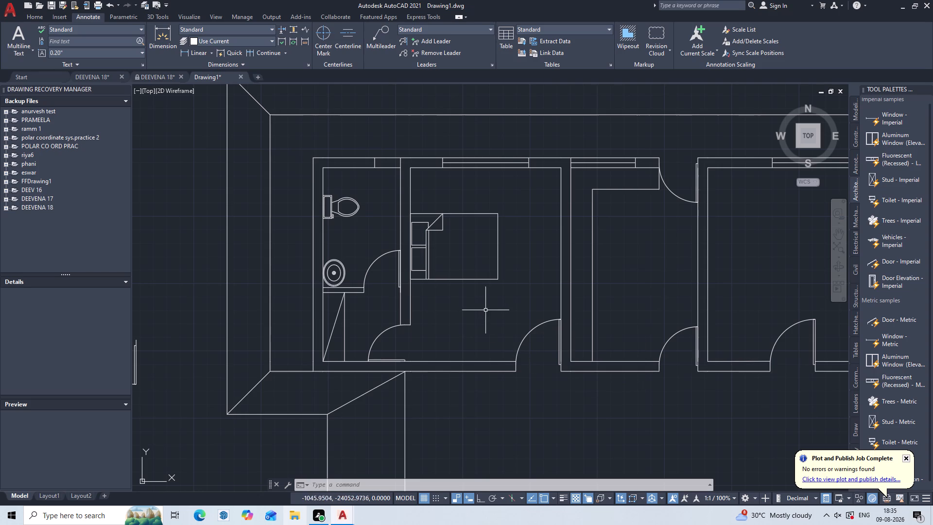
Insert the Phone - Desk block from the Home - Space Planner.dwg blocks in DesignCenter into the upper plan's east bedroom.
{"action": "key", "text": "ctrl+2"}
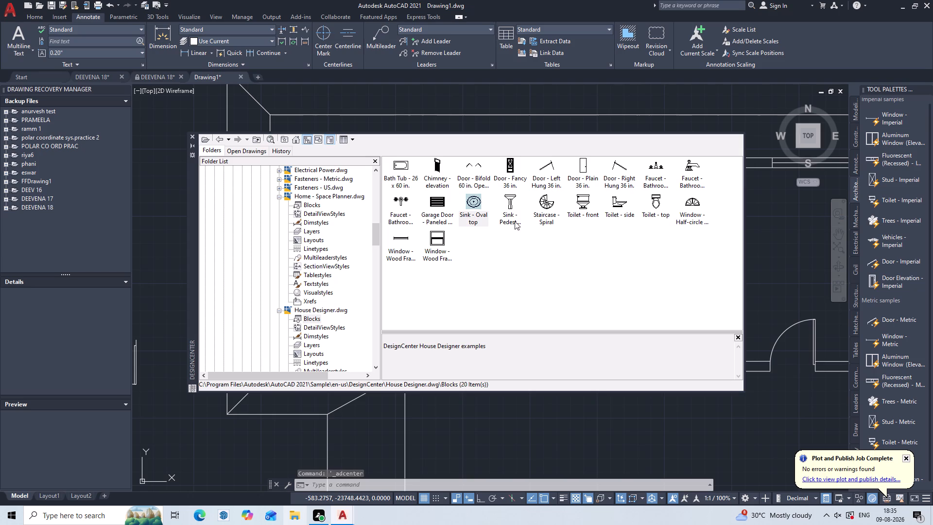
{"action": "left_click", "coordinate": [308, 207]}
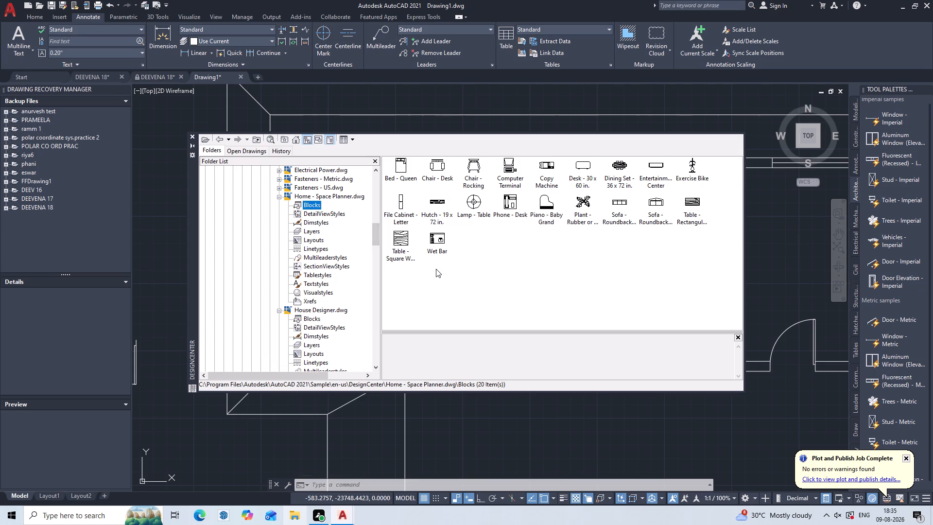
{"action": "left_click_drag", "start_coordinate": [517, 202], "coordinate": [525, 206]}
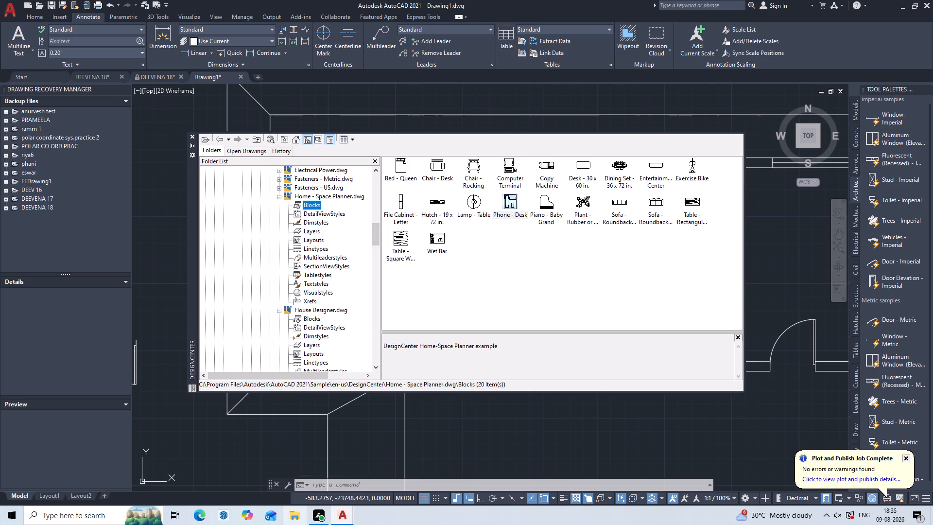
{"action": "left_click_drag", "start_coordinate": [525, 206], "coordinate": [790, 239]}
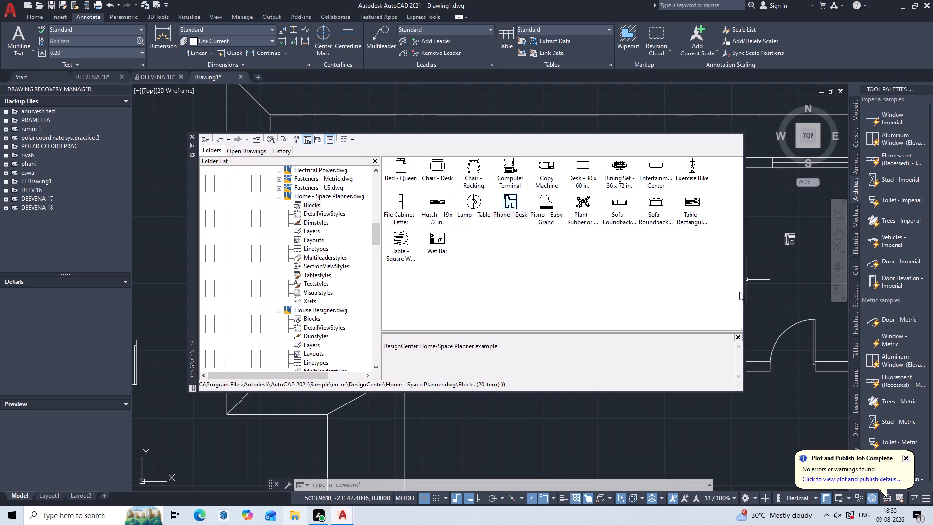
{"action": "left_click", "coordinate": [192, 137]}
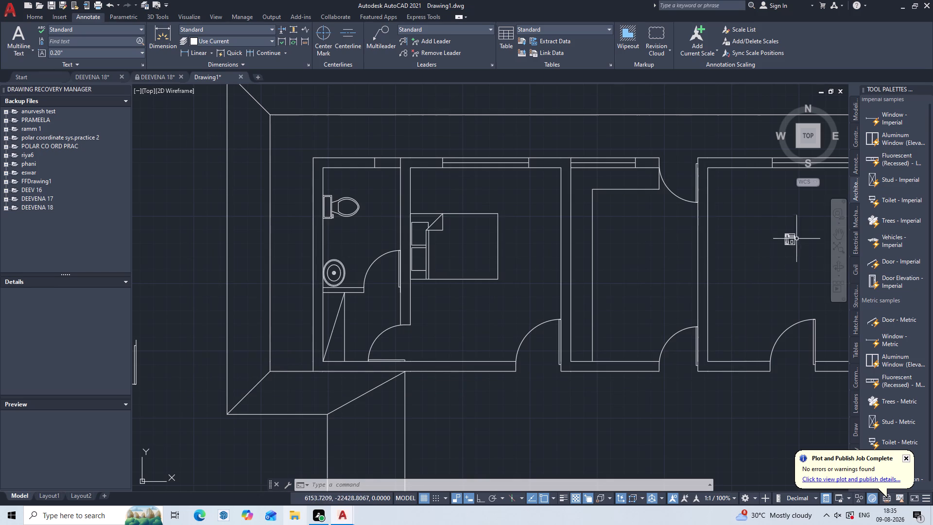
Move the desk phone block into the west bedroom, just south of the bed's head end beside the west wall.
{"action": "scroll", "coordinate": [800, 234], "scroll_direction": "up", "scroll_amount": 2}
{"action": "left_click", "coordinate": [789, 225]}
{"action": "left_click", "coordinate": [725, 300]}
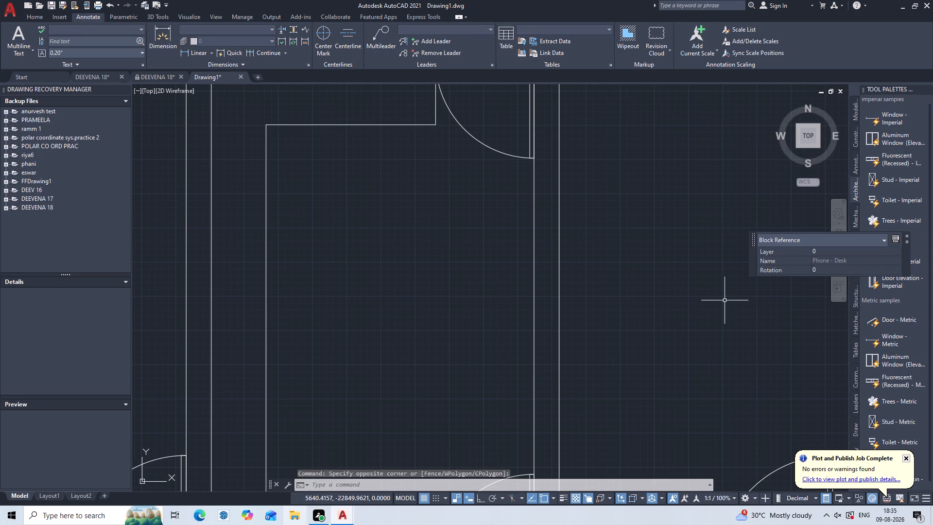
{"action": "key", "text": "m"}
{"action": "key", "text": "Return"}
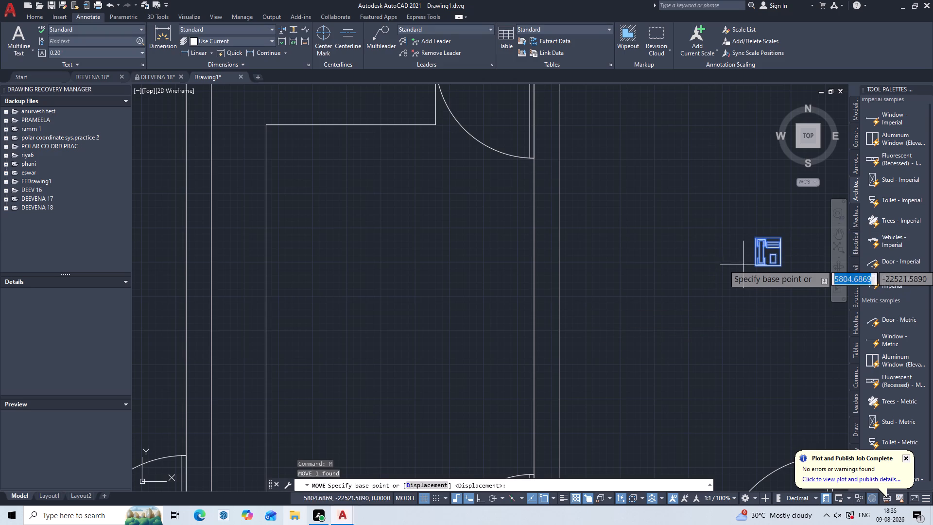
{"action": "left_click", "coordinate": [760, 265]}
{"action": "scroll", "coordinate": [430, 327], "scroll_direction": "down", "scroll_amount": 1}
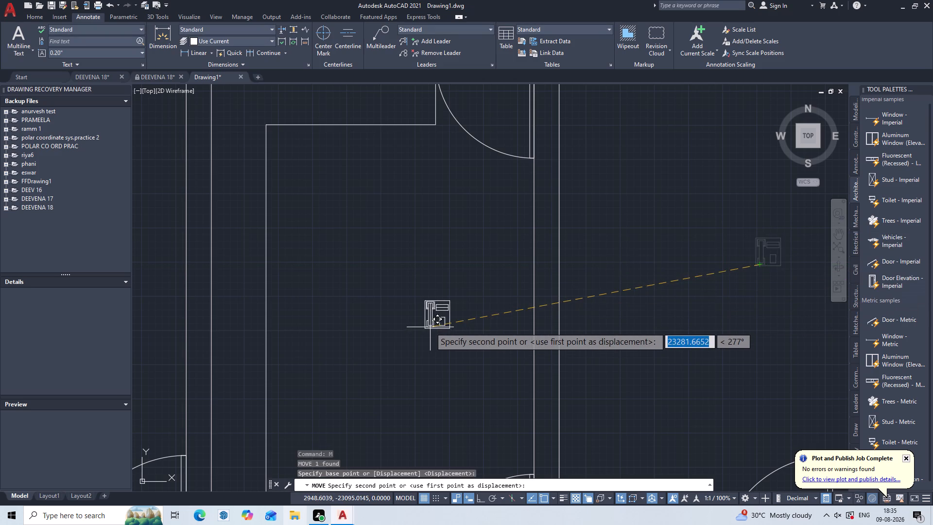
{"action": "middle_click_drag", "start_coordinate": [430, 327], "coordinate": [732, 239]}
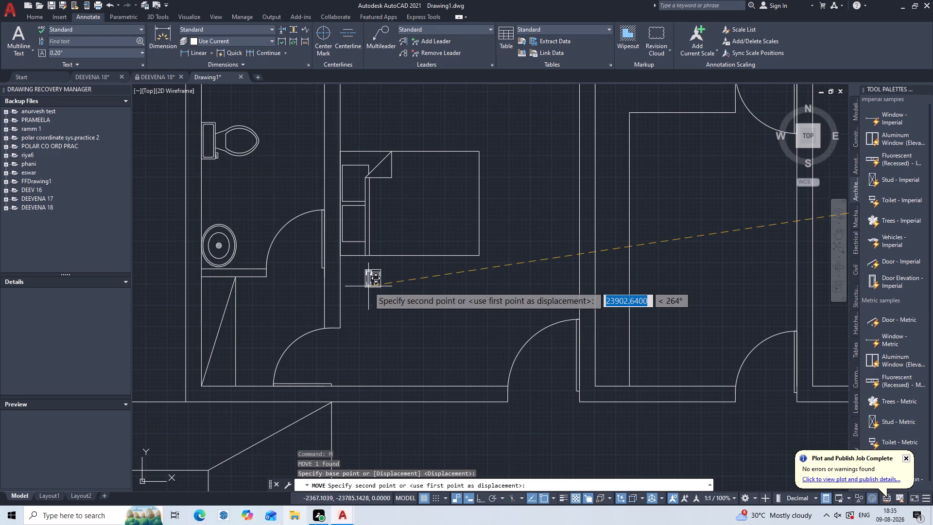
{"action": "scroll", "coordinate": [349, 291], "scroll_direction": "up", "scroll_amount": 2}
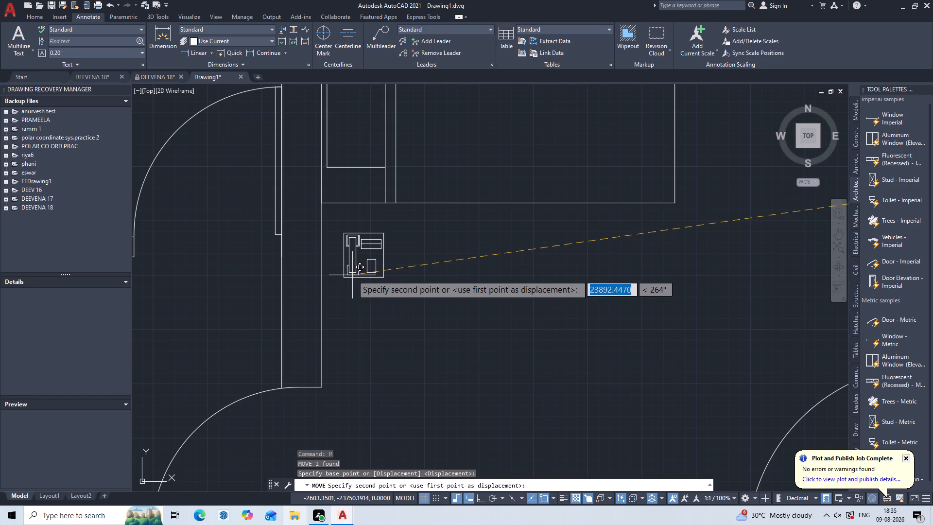
{"action": "left_click", "coordinate": [352, 275]}
{"action": "key", "text": "Escape"}
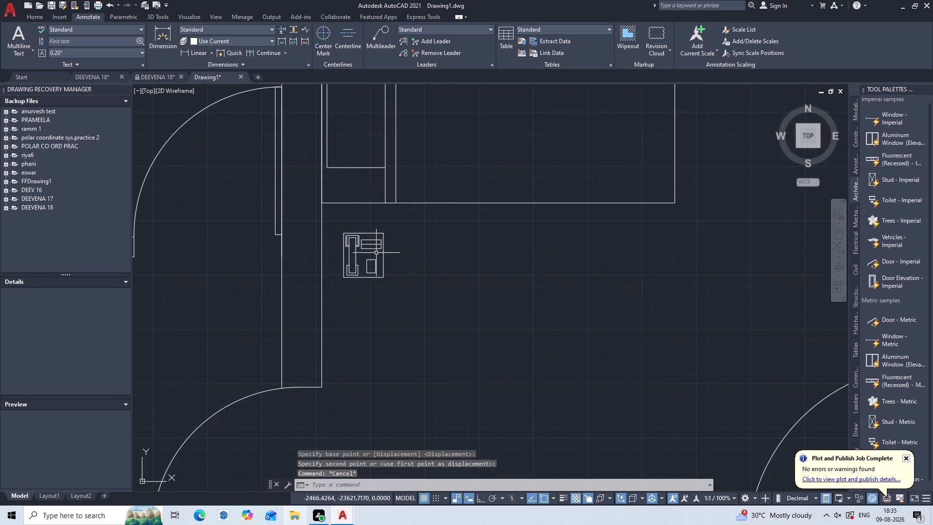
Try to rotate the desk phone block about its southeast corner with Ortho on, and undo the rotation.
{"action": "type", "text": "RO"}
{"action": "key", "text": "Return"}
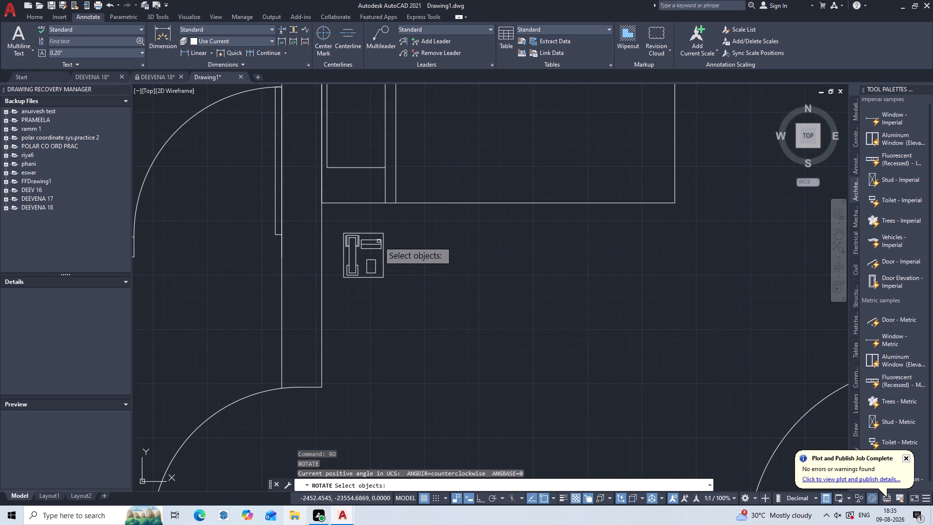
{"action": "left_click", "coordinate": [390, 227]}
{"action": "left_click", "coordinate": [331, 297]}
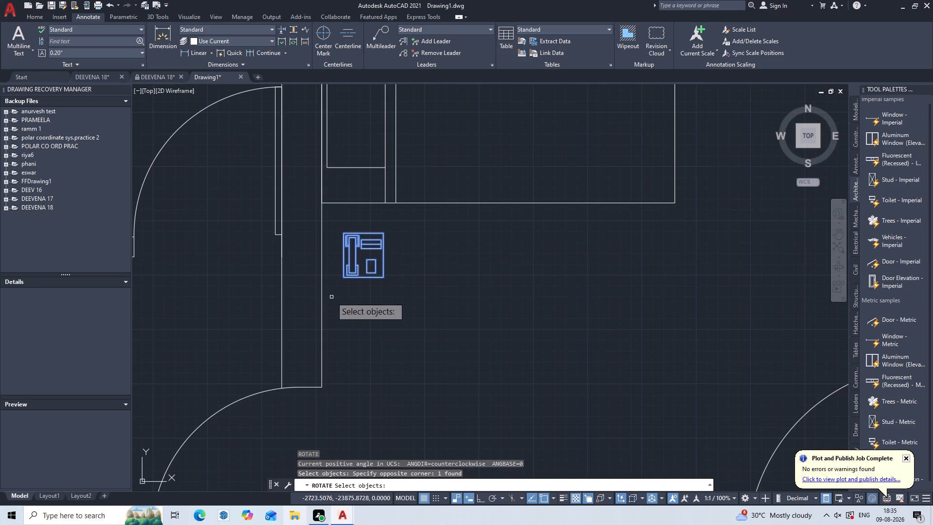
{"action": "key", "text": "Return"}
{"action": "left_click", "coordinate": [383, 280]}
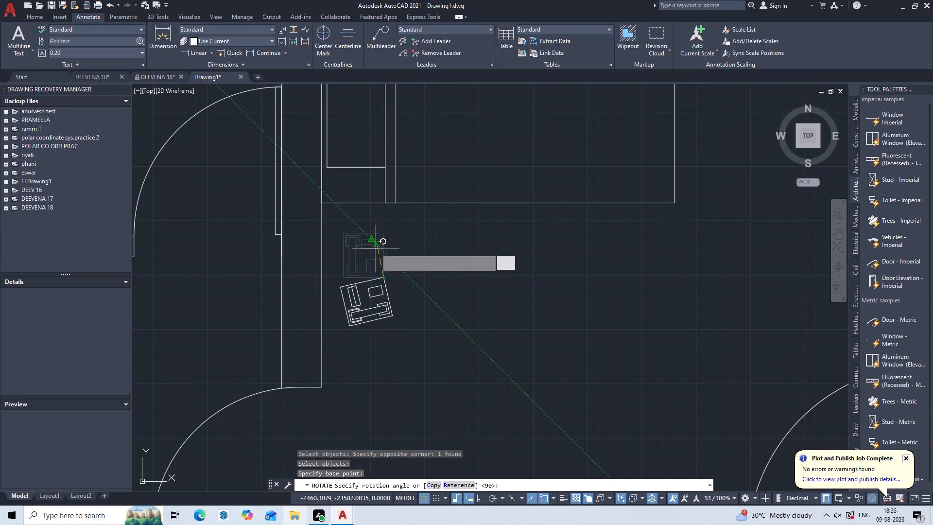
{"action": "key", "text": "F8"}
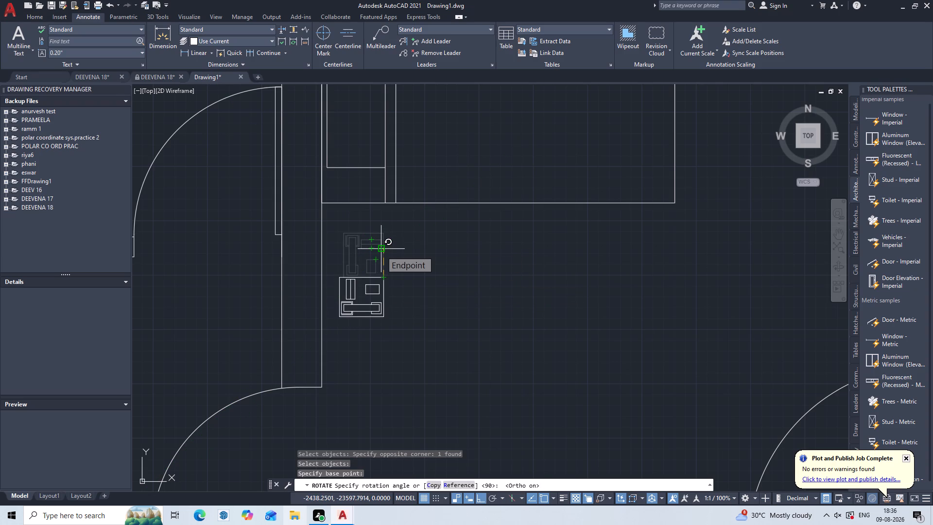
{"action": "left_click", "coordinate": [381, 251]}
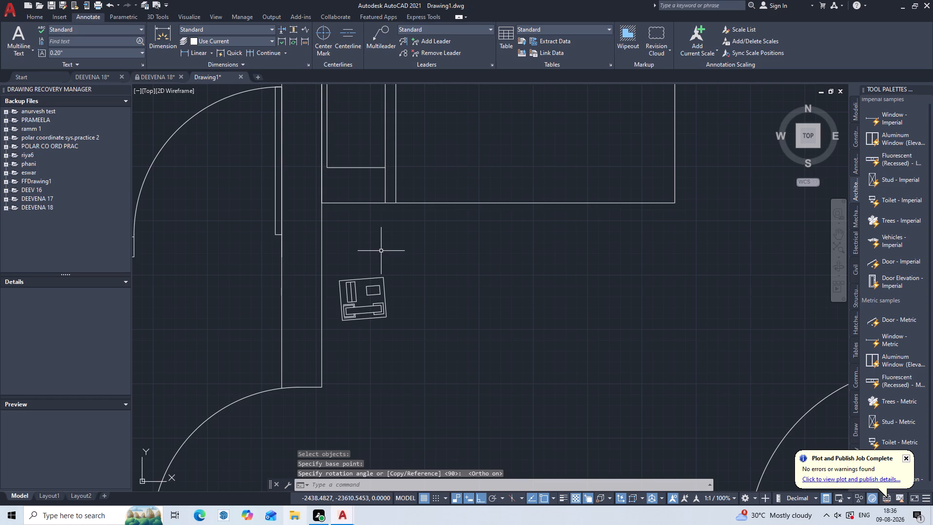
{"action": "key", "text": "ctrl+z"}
Rotate the desk phone block by 90° counterclockwise about its southwest corner using Ortho.
{"action": "type", "text": "RO"}
{"action": "key", "text": "Return"}
{"action": "left_click", "coordinate": [403, 225]}
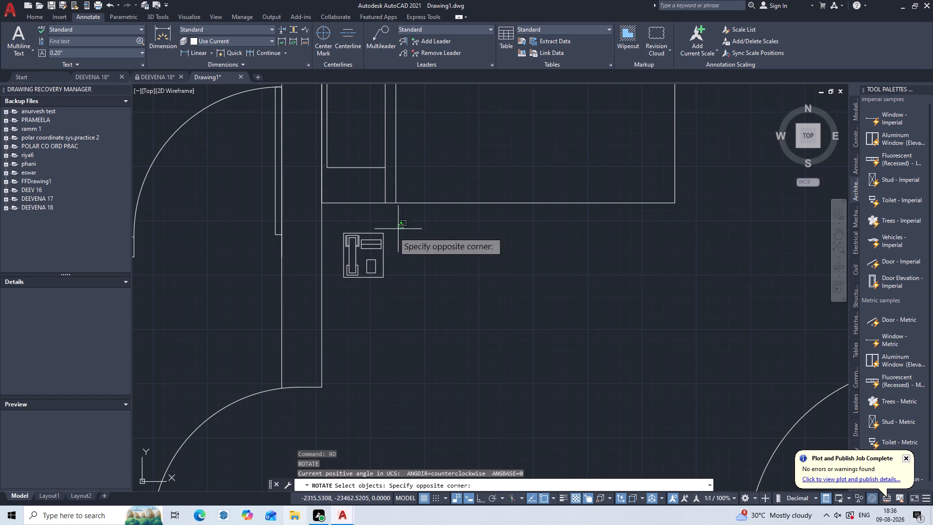
{"action": "left_click", "coordinate": [340, 282]}
{"action": "key", "text": "Return"}
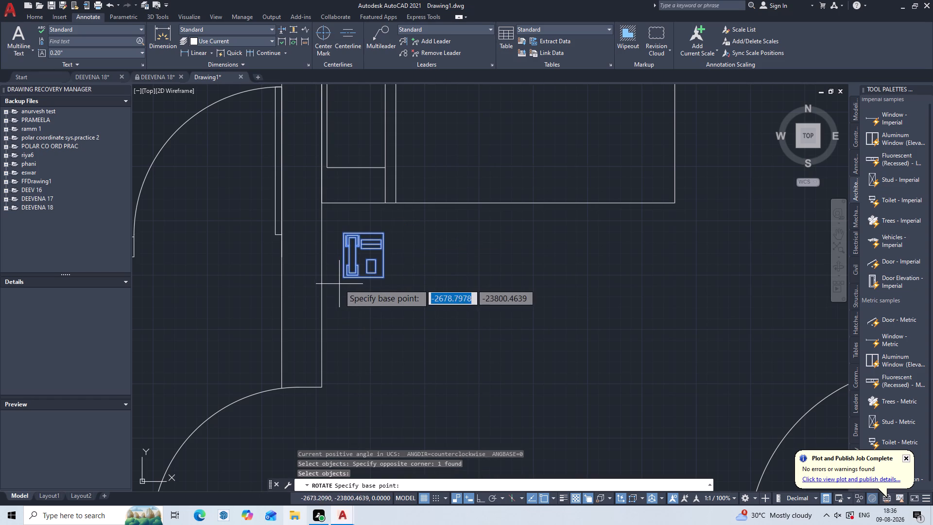
{"action": "scroll", "coordinate": [341, 278], "scroll_direction": "up", "scroll_amount": 2}
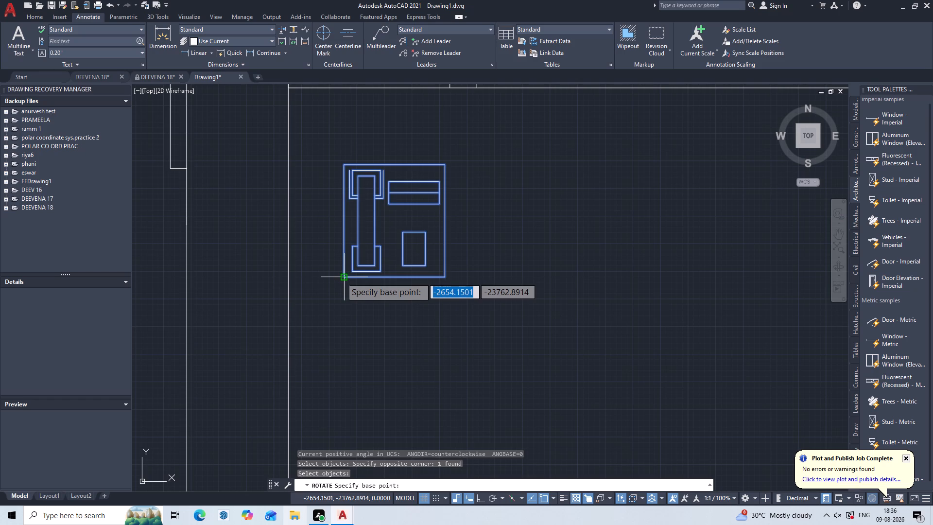
{"action": "left_click", "coordinate": [341, 277]}
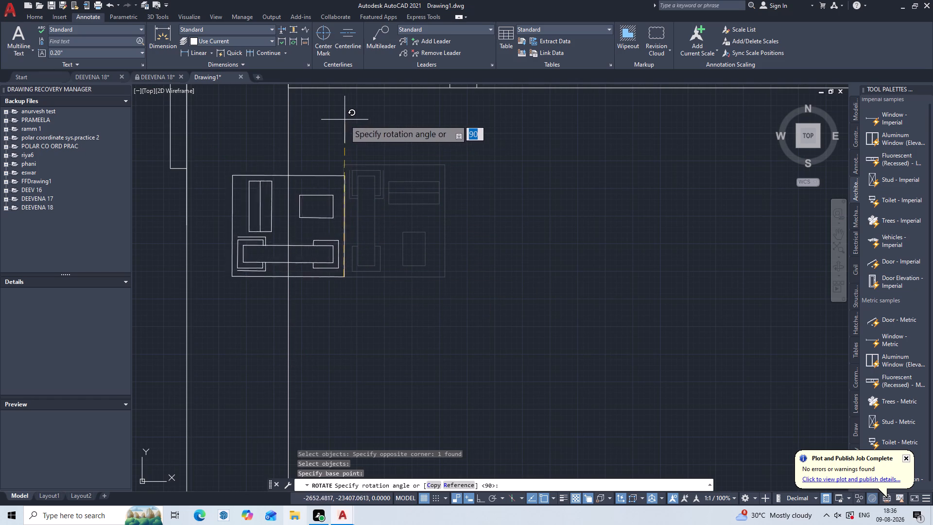
{"action": "key", "text": "F8"}
{"action": "key", "text": "F8"}
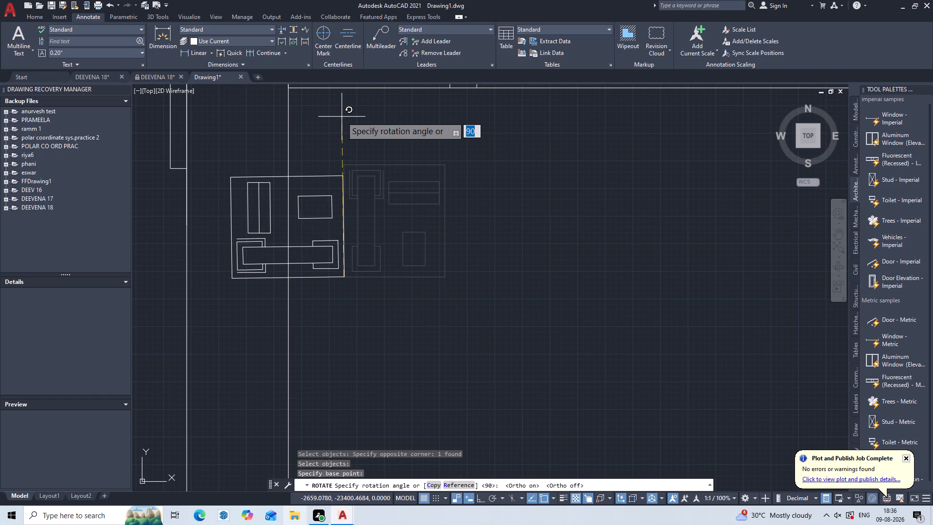
{"action": "key", "text": "F8"}
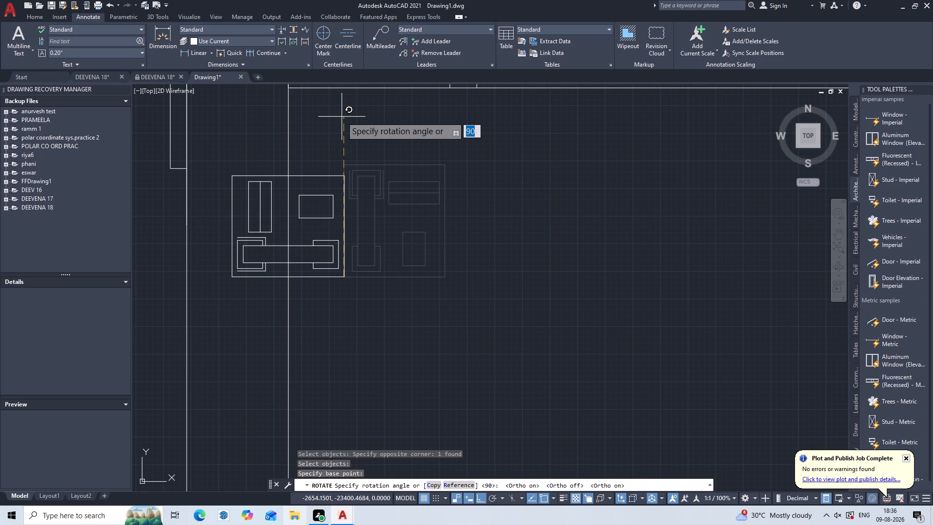
{"action": "left_click", "coordinate": [342, 117]}
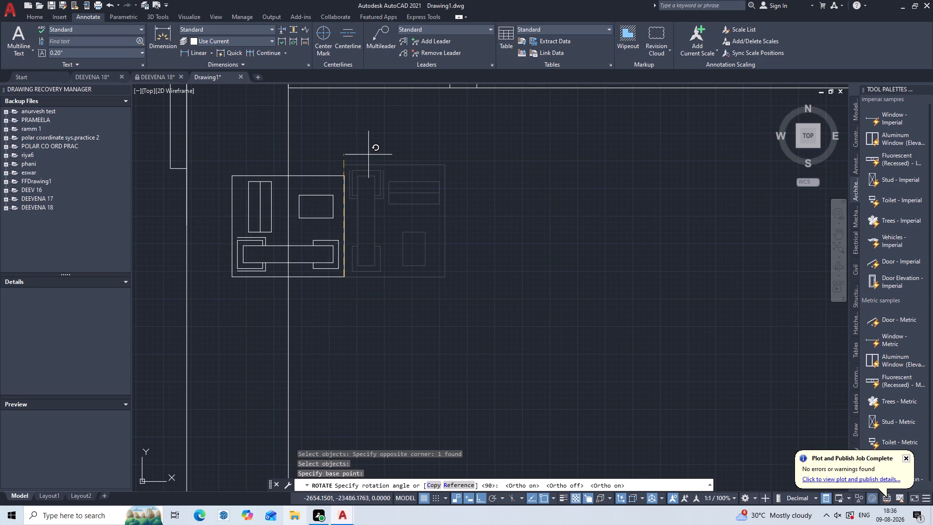
{"action": "left_click", "coordinate": [369, 138]}
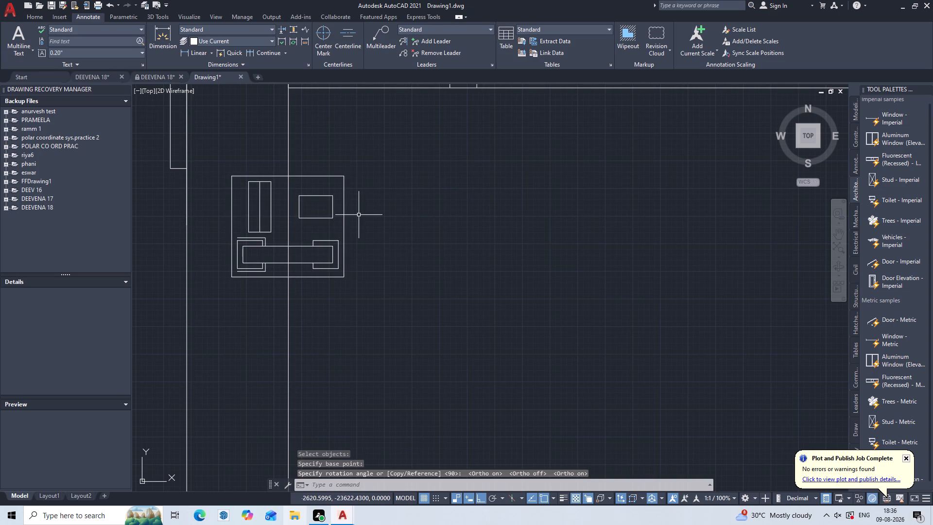
Move the desk phone block with Ortho off into the corner between the bed's south edge and the west bedroom's west wall.
{"action": "key", "text": "m"}
{"action": "key", "text": "Return"}
{"action": "left_click", "coordinate": [378, 151]}
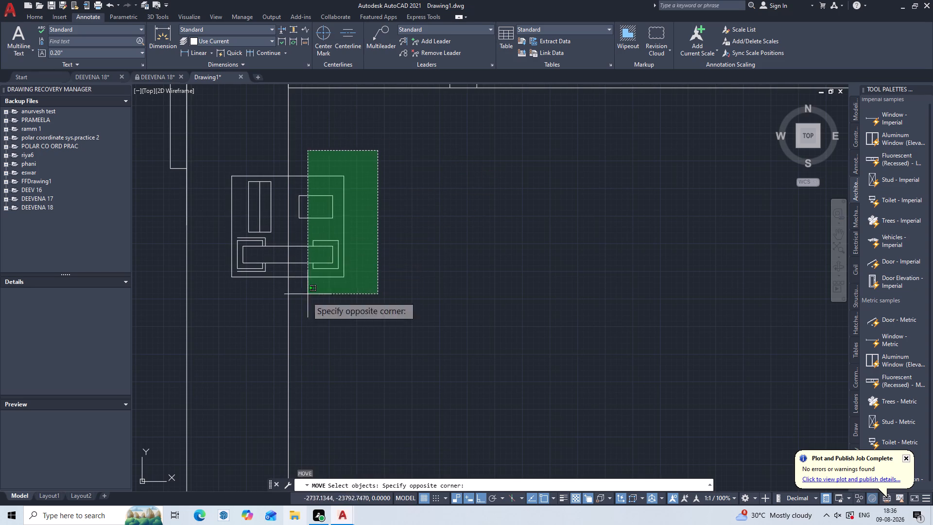
{"action": "left_click", "coordinate": [305, 314]}
{"action": "key", "text": "Return"}
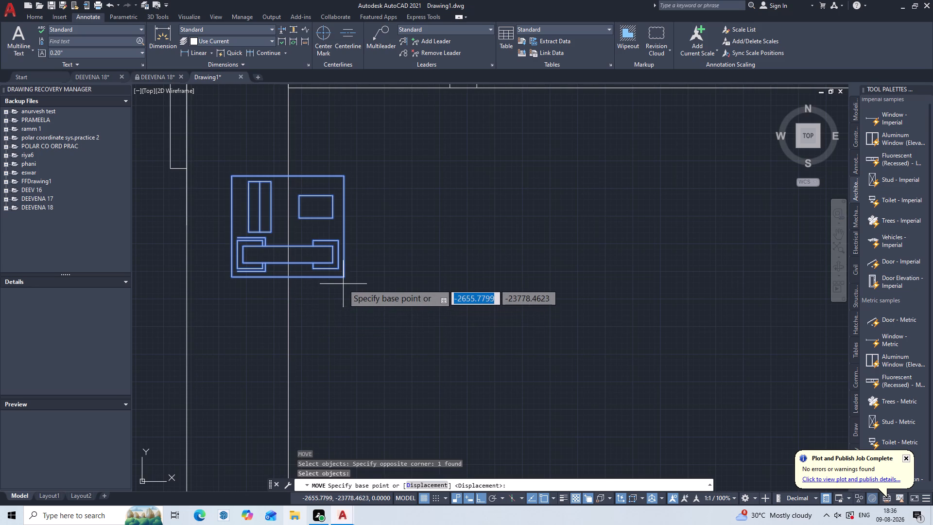
{"action": "left_click", "coordinate": [345, 276]}
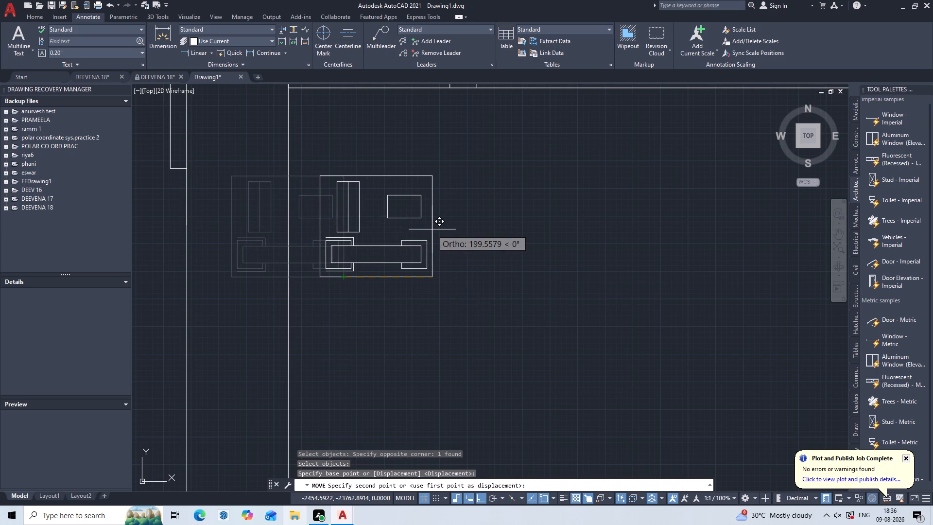
{"action": "key", "text": "F8"}
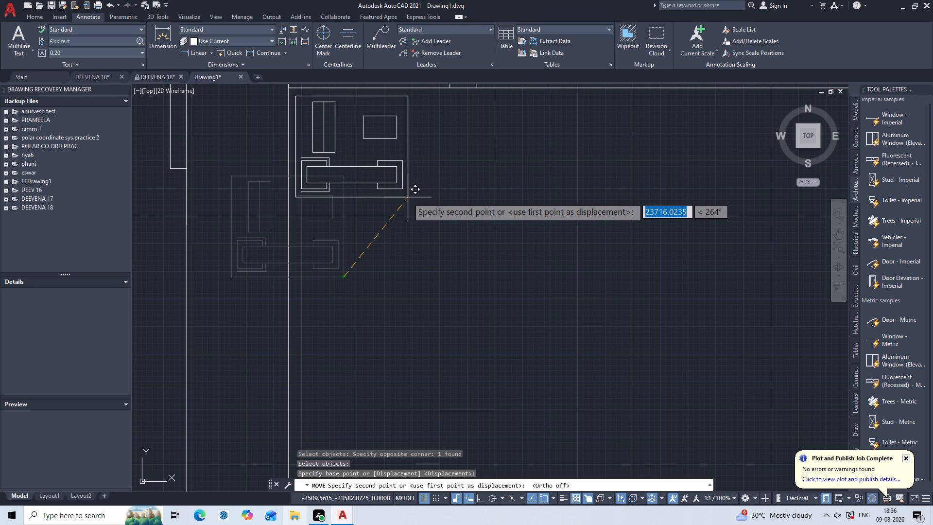
{"action": "left_click", "coordinate": [407, 197]}
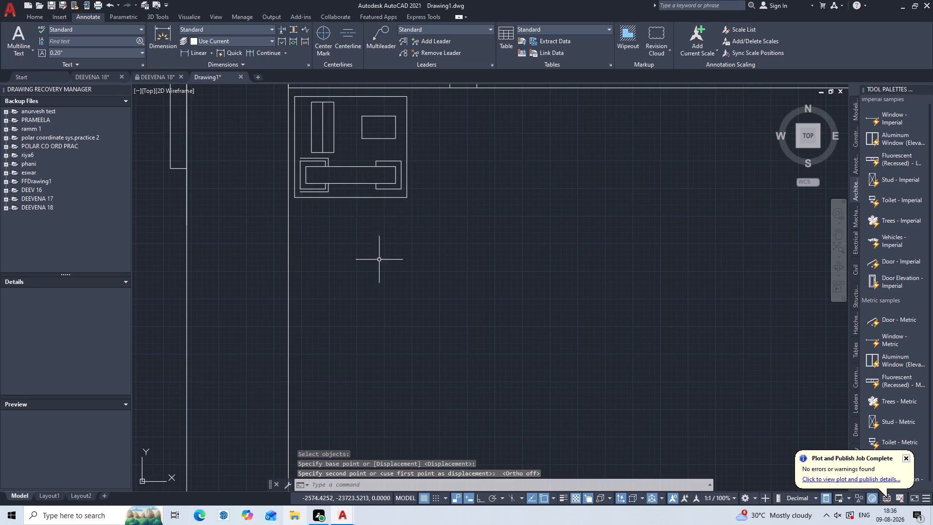
Draw two Ortho lines enclosing the desk phone, about 265 south from the bed's edge and about 297 west to the wall.
{"action": "scroll", "coordinate": [391, 251], "scroll_direction": "up", "scroll_amount": 1}
{"action": "middle_click_drag", "start_coordinate": [392, 250], "coordinate": [395, 340]}
{"action": "middle_click_drag", "start_coordinate": [395, 343], "coordinate": [393, 348]}
{"action": "scroll", "coordinate": [393, 352], "scroll_direction": "down", "scroll_amount": 1}
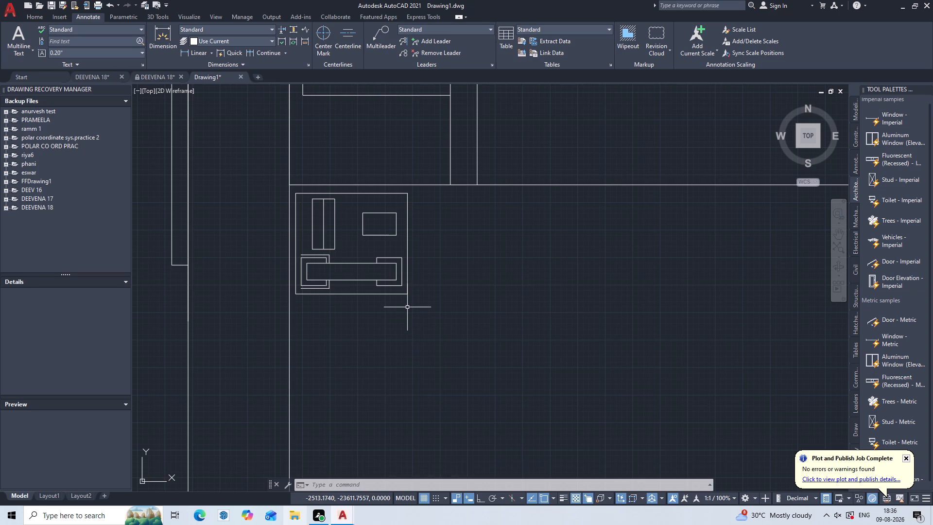
{"action": "key", "text": "l"}
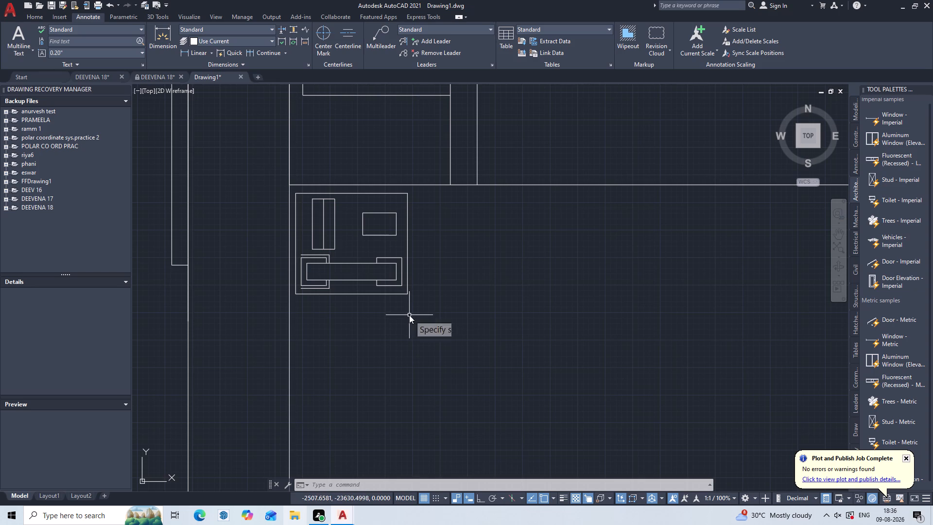
{"action": "key", "text": "Return"}
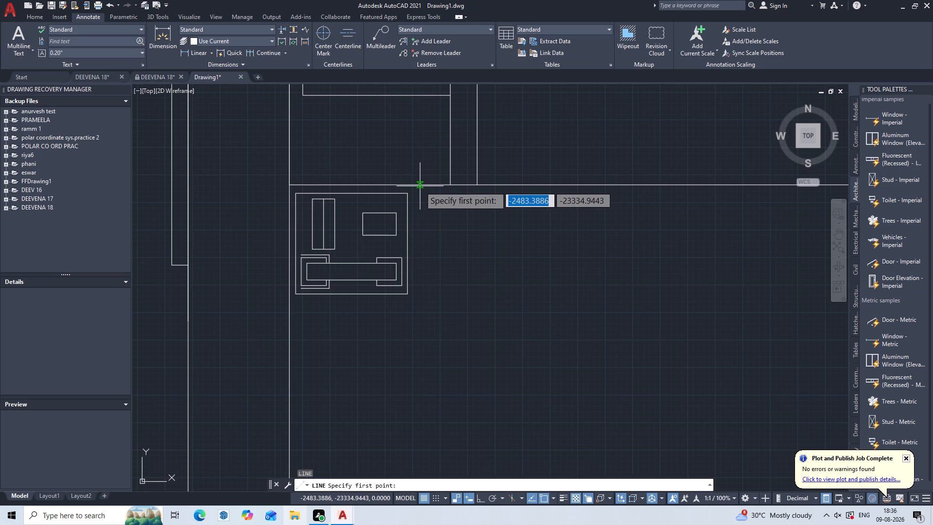
{"action": "left_click", "coordinate": [420, 186]}
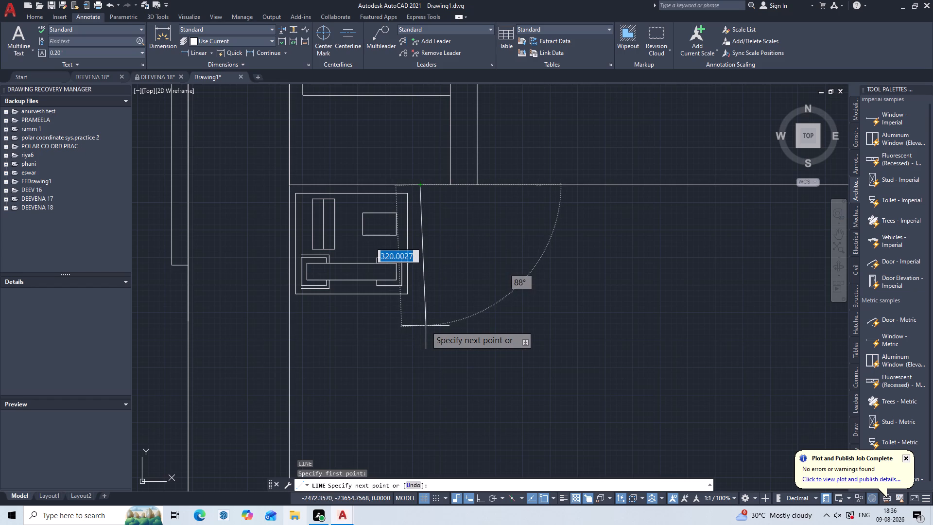
{"action": "key", "text": "F8"}
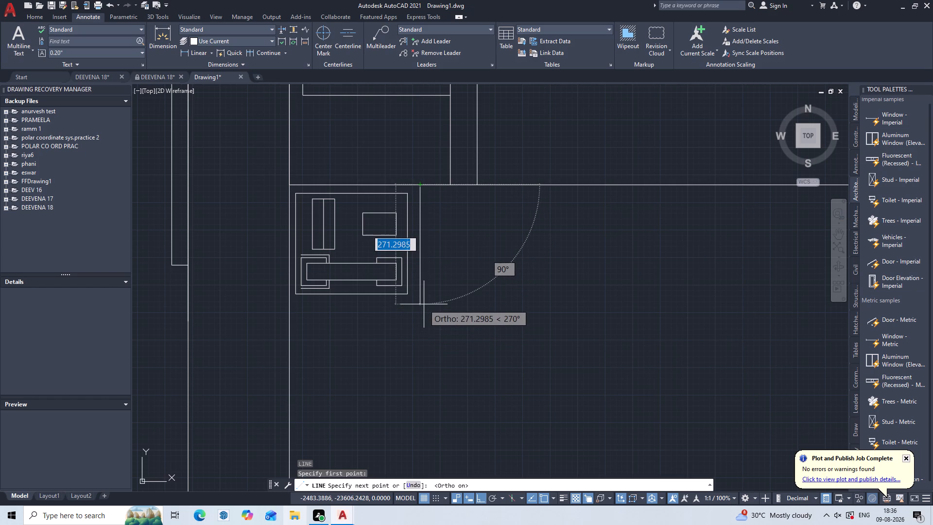
{"action": "left_click", "coordinate": [421, 301]}
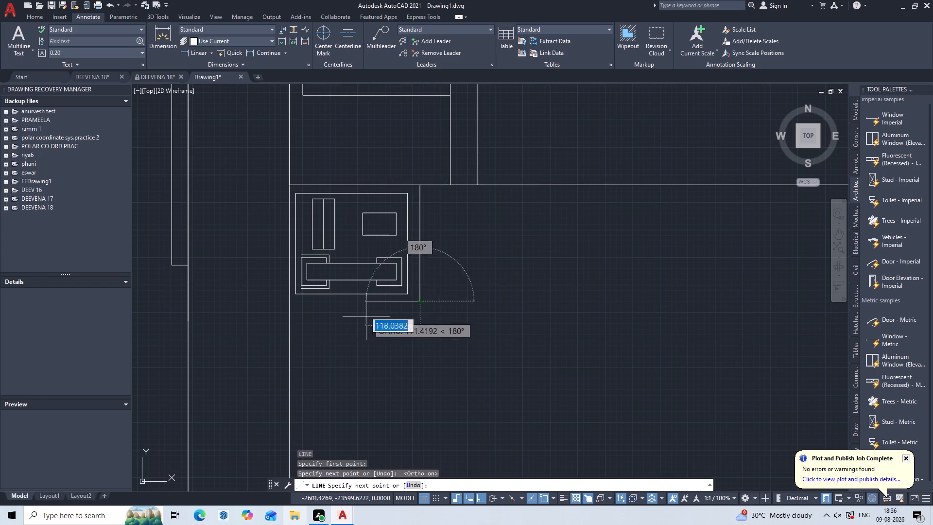
{"action": "left_click", "coordinate": [291, 301]}
{"action": "key", "text": "Escape"}
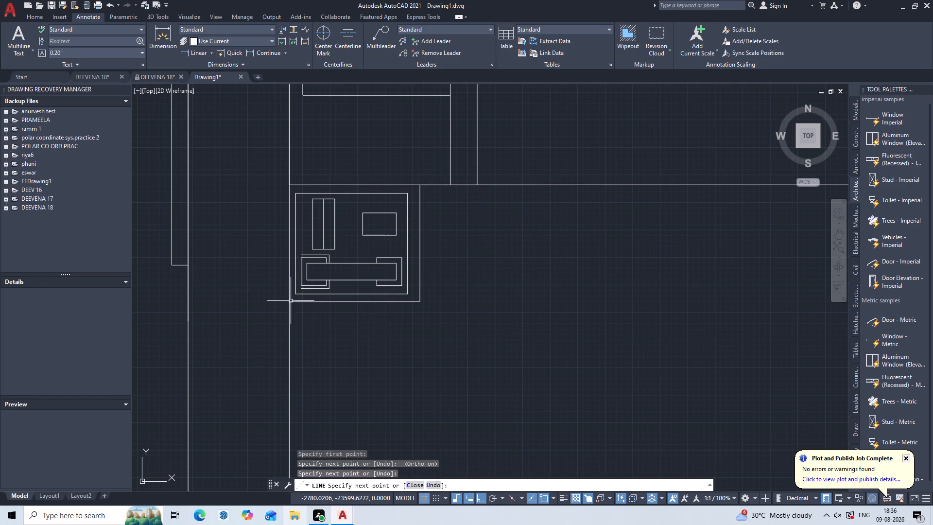
Insert the Range-Oven - 30 in top block from the Kitchens.dwg blocks in DesignCenter into the open area south of the upper plan.
{"action": "scroll", "coordinate": [397, 304], "scroll_direction": "down", "scroll_amount": 1}
{"action": "scroll", "coordinate": [422, 346], "scroll_direction": "down", "scroll_amount": 3}
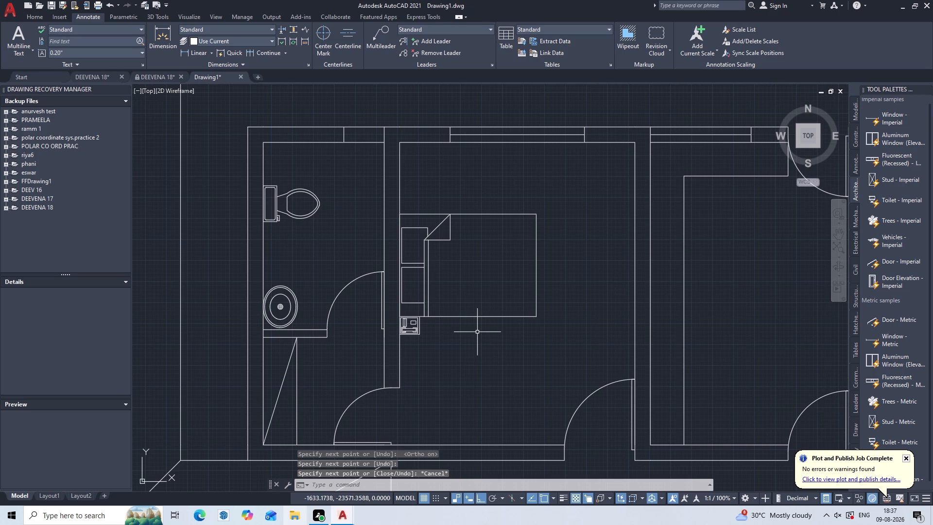
{"action": "middle_click_drag", "start_coordinate": [477, 332], "coordinate": [501, 263]}
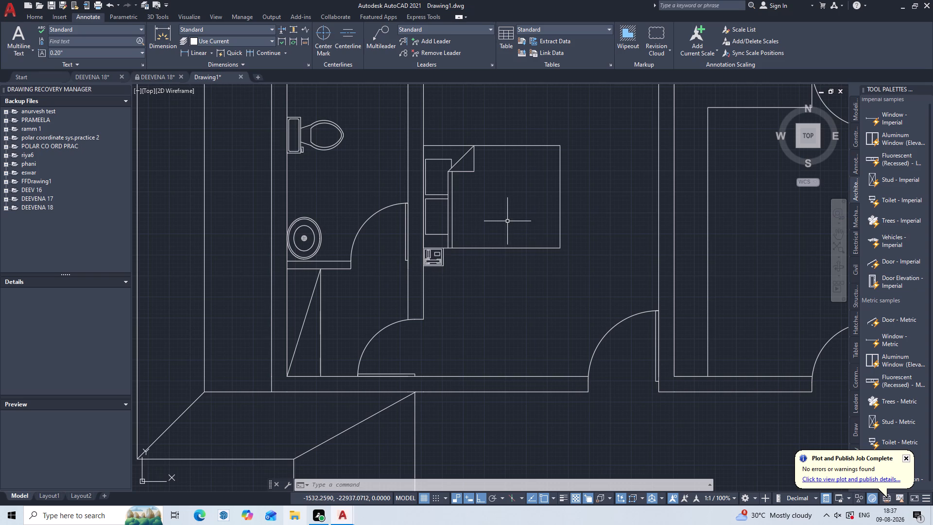
{"action": "scroll", "coordinate": [499, 237], "scroll_direction": "down", "scroll_amount": 1}
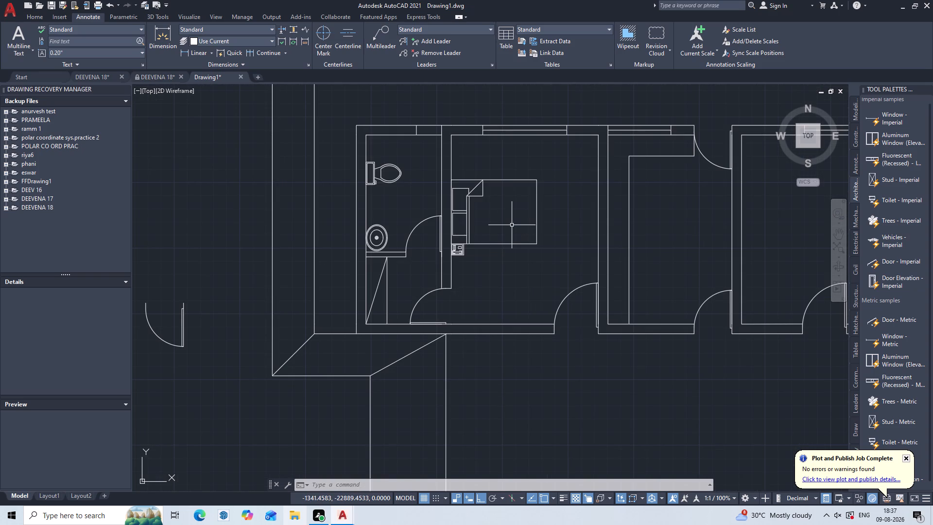
{"action": "middle_click_drag", "start_coordinate": [460, 277], "coordinate": [366, 259]}
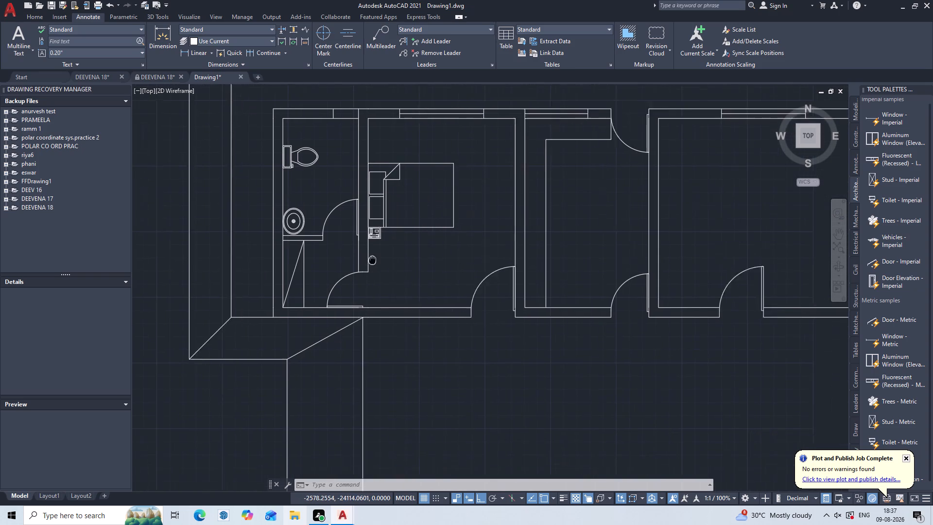
{"action": "middle_click", "coordinate": [355, 259]}
{"action": "middle_click_drag", "start_coordinate": [366, 259], "coordinate": [356, 259]}
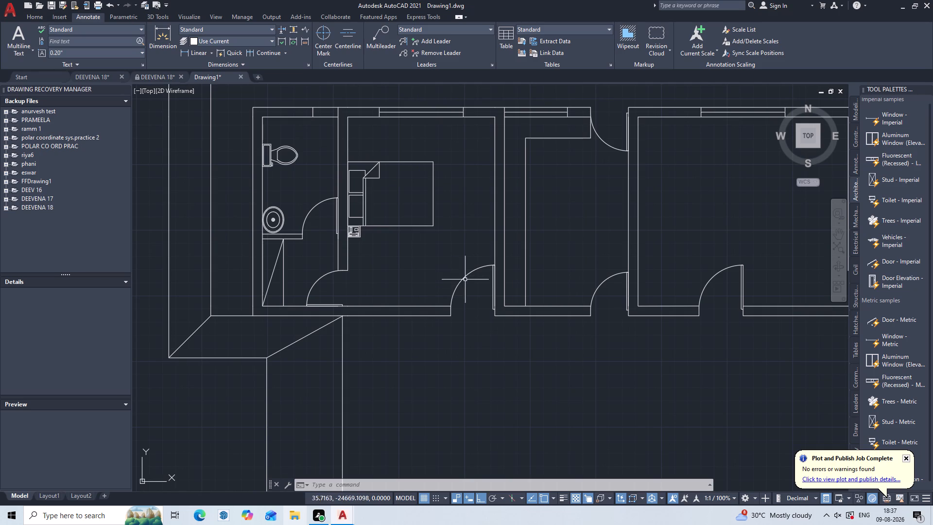
{"action": "middle_click_drag", "start_coordinate": [475, 206], "coordinate": [401, 205]}
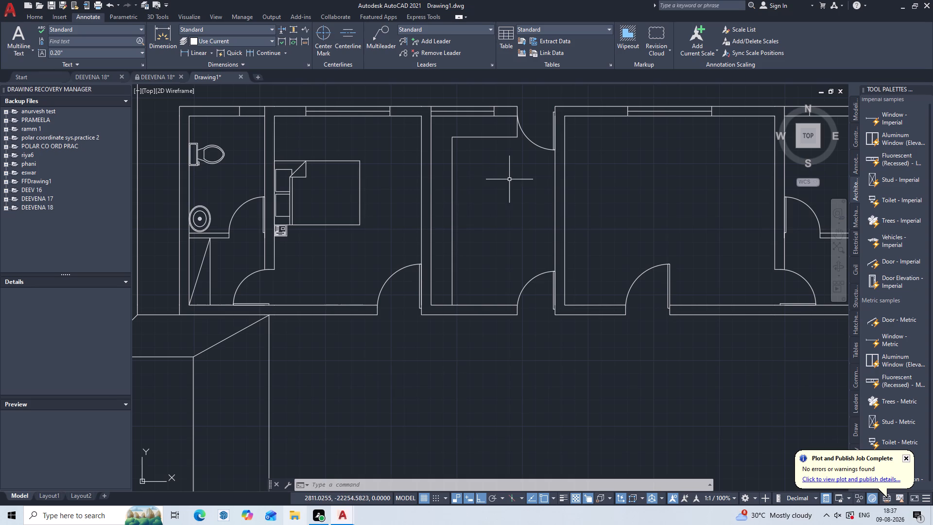
{"action": "key", "text": "ctrl+2"}
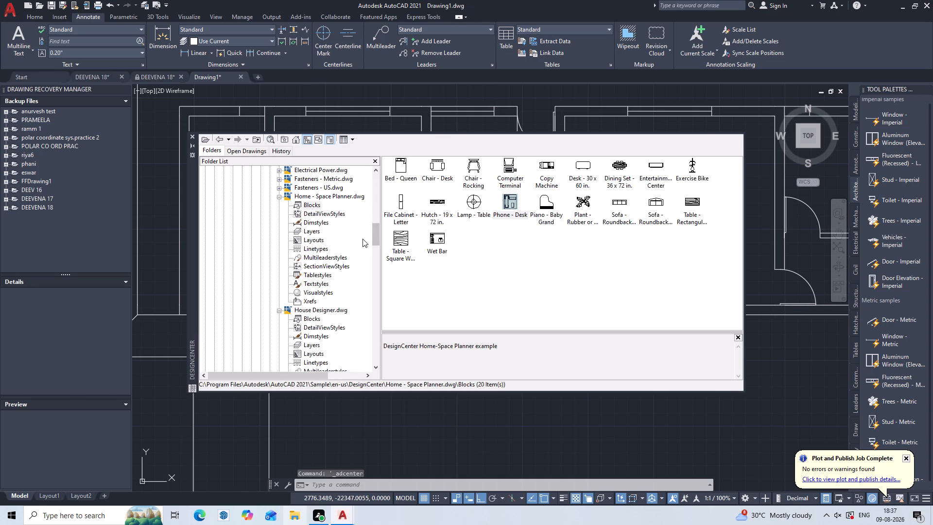
{"action": "scroll", "coordinate": [328, 179], "scroll_direction": "down", "scroll_amount": 1}
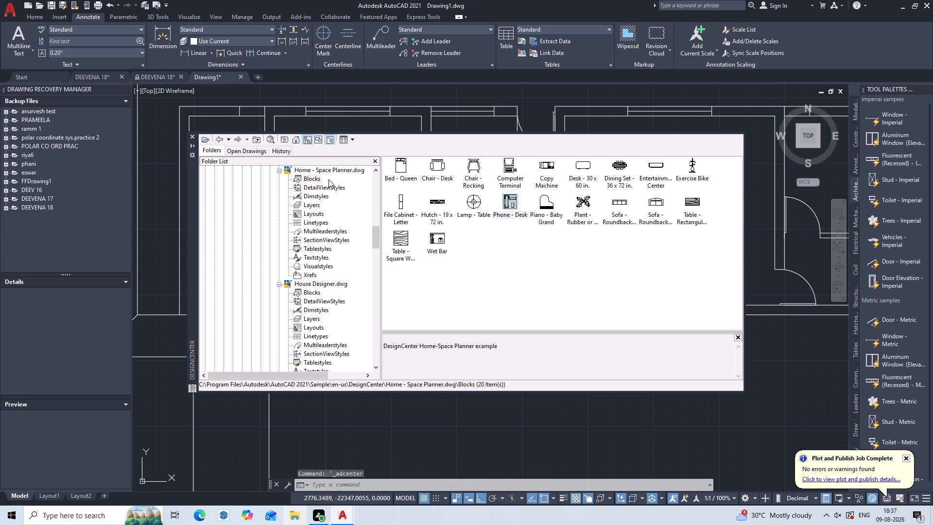
{"action": "scroll", "coordinate": [328, 180], "scroll_direction": "down", "scroll_amount": 4}
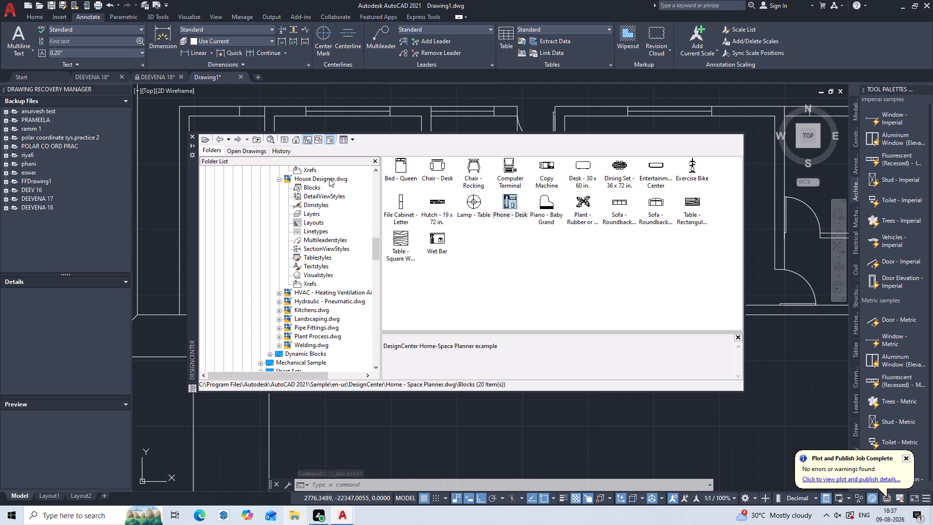
{"action": "scroll", "coordinate": [328, 177], "scroll_direction": "down", "scroll_amount": 1}
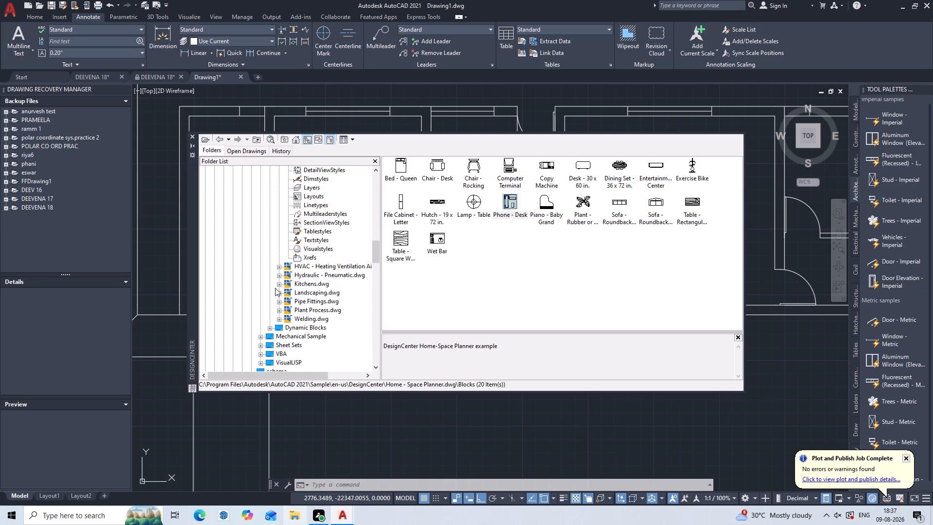
{"action": "left_click", "coordinate": [279, 283]}
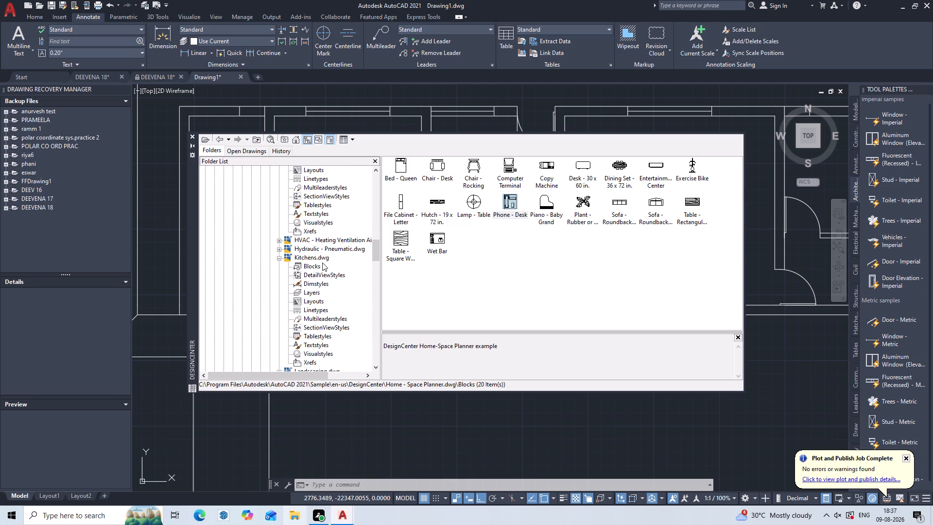
{"action": "left_click", "coordinate": [313, 266]}
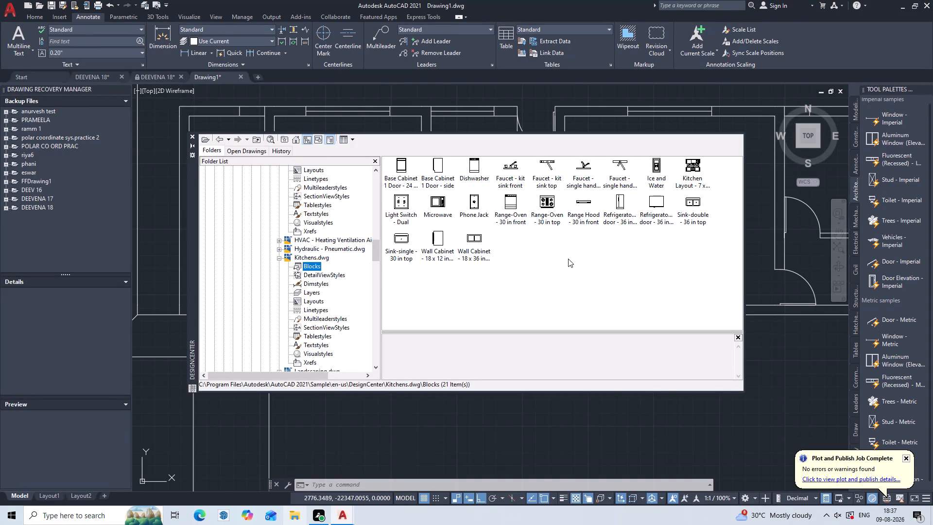
{"action": "left_click_drag", "start_coordinate": [548, 205], "coordinate": [448, 418]}
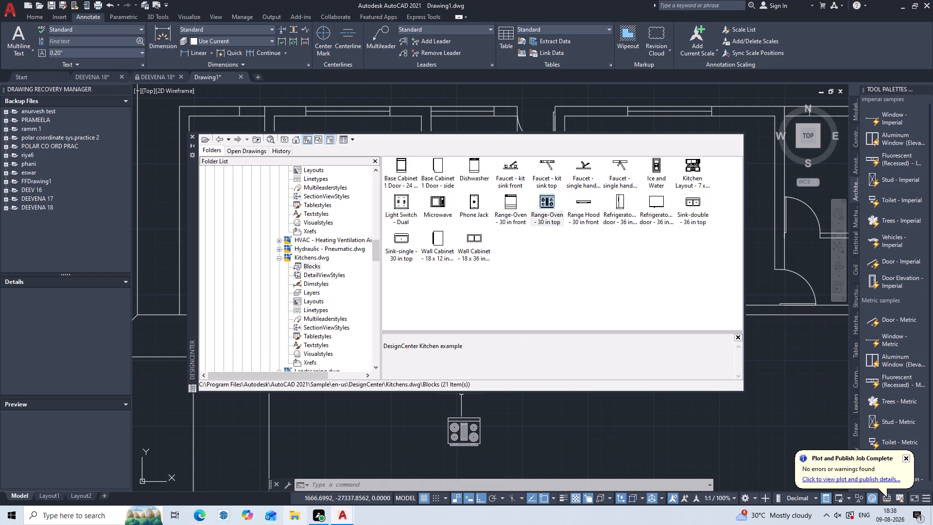
Insert the Sink-single - 30 in top and Sink-double - 36 in top blocks west of the range-oven, and close DesignCenter.
{"action": "left_click_drag", "start_coordinate": [399, 240], "coordinate": [388, 340]}
{"action": "left_click_drag", "start_coordinate": [388, 340], "coordinate": [402, 420]}
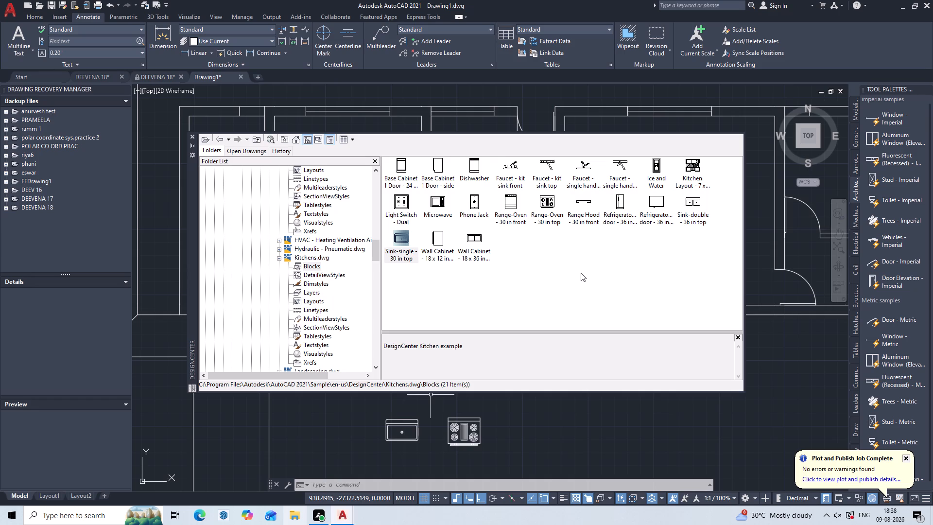
{"action": "left_click_drag", "start_coordinate": [697, 205], "coordinate": [338, 420]}
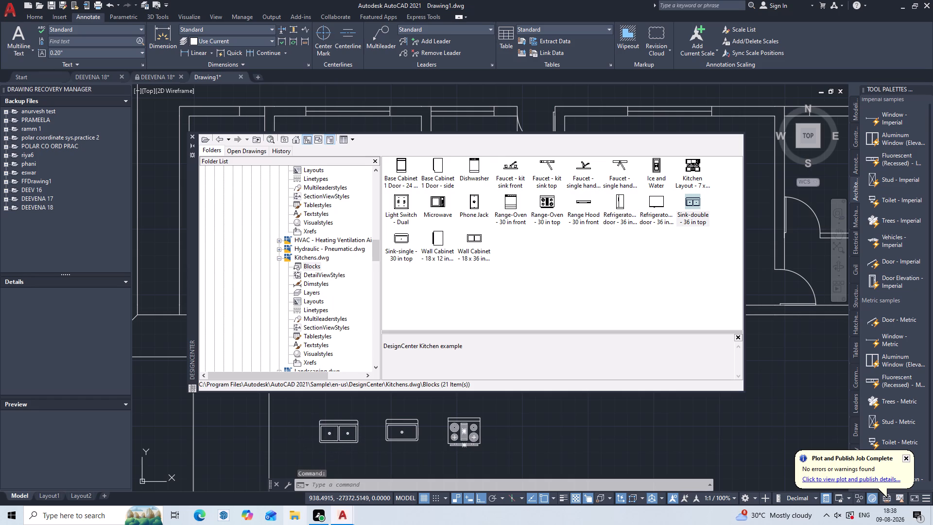
{"action": "left_click_drag", "start_coordinate": [338, 420], "coordinate": [346, 416]}
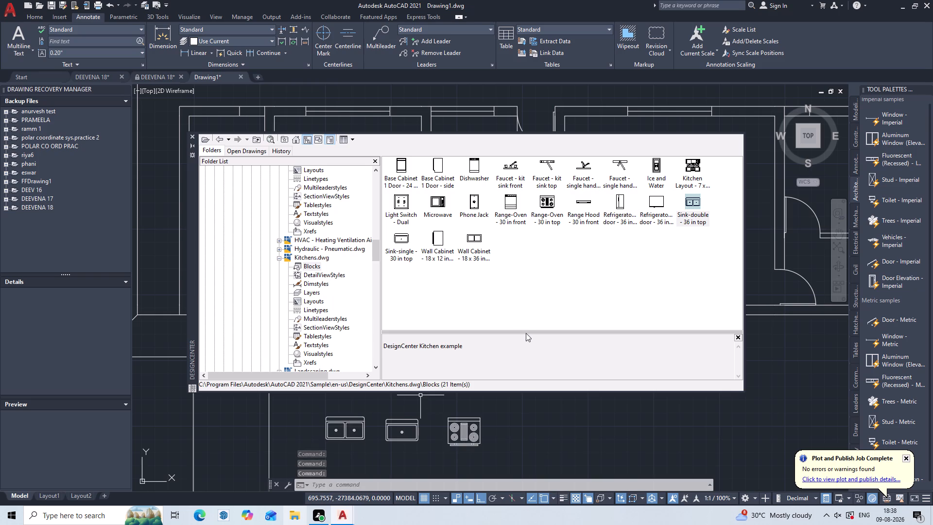
{"action": "left_click", "coordinate": [191, 135]}
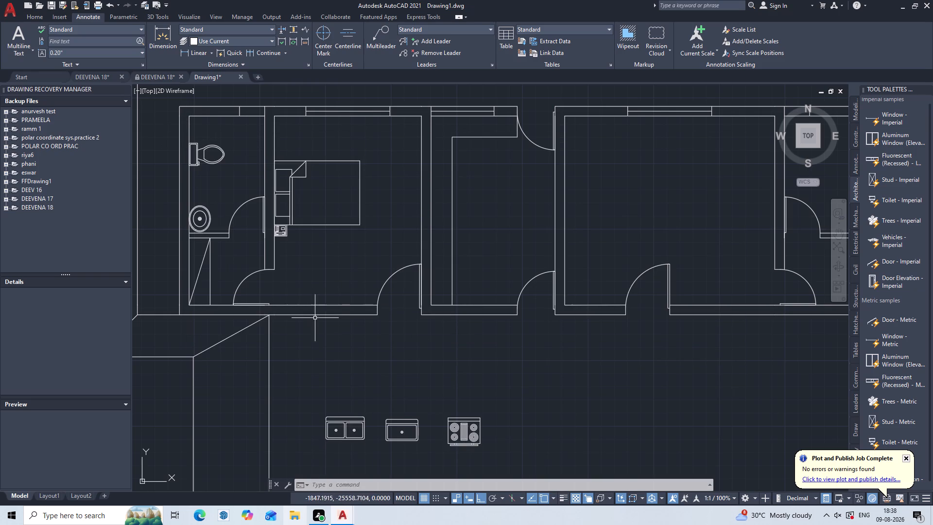
Delete the oval sink block from the upper plan's west bathroom.
{"action": "middle_click_drag", "start_coordinate": [363, 353], "coordinate": [402, 331]}
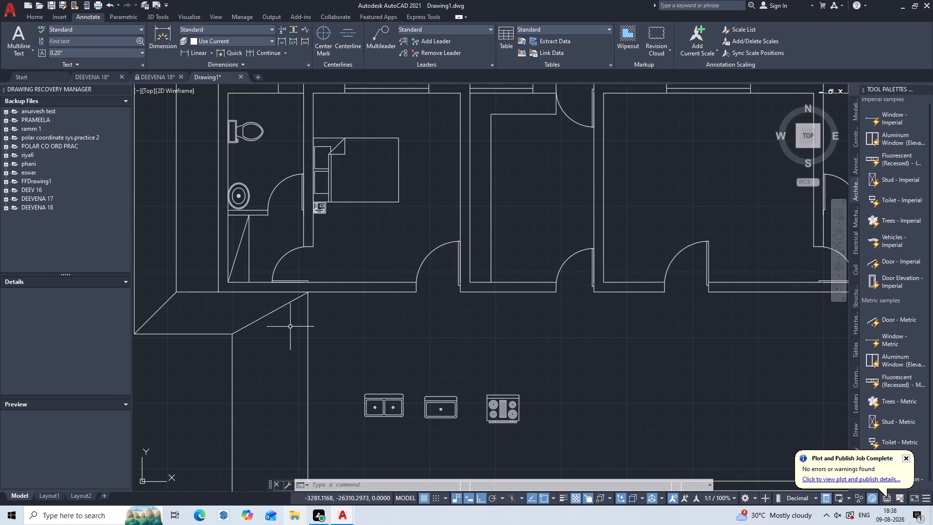
{"action": "scroll", "coordinate": [243, 184], "scroll_direction": "up", "scroll_amount": 2}
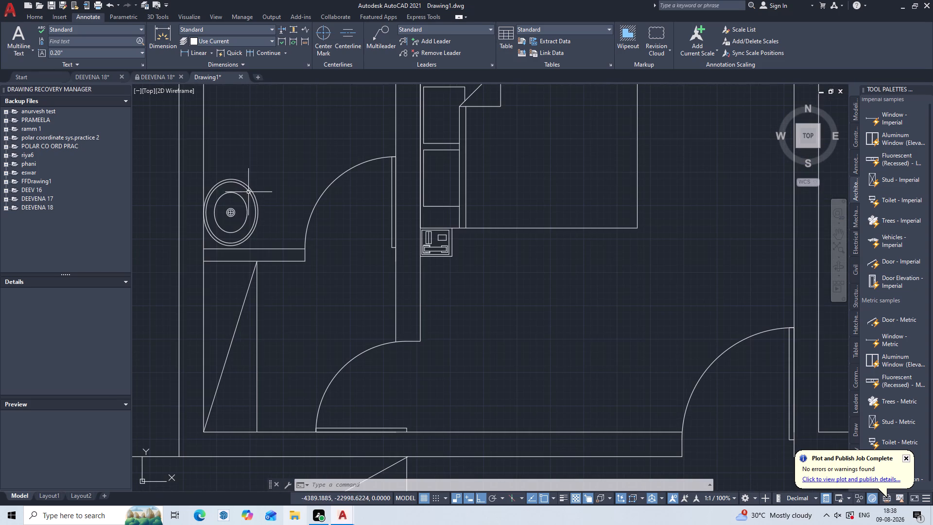
{"action": "left_click", "coordinate": [254, 187]}
{"action": "left_click", "coordinate": [237, 212]}
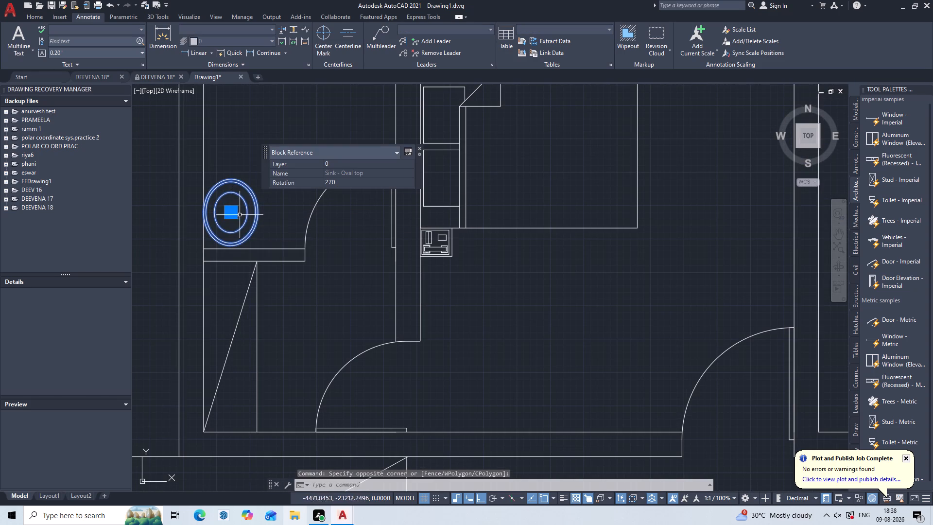
{"action": "key", "text": "Delete"}
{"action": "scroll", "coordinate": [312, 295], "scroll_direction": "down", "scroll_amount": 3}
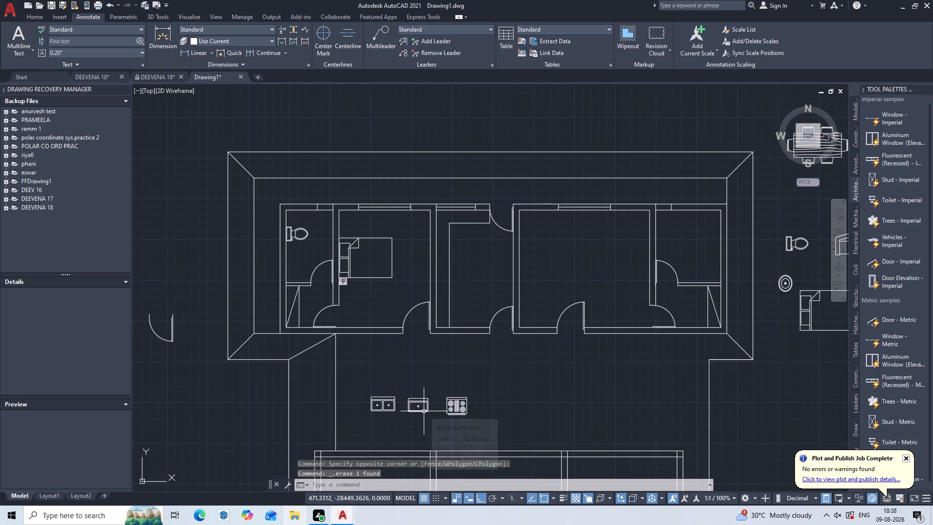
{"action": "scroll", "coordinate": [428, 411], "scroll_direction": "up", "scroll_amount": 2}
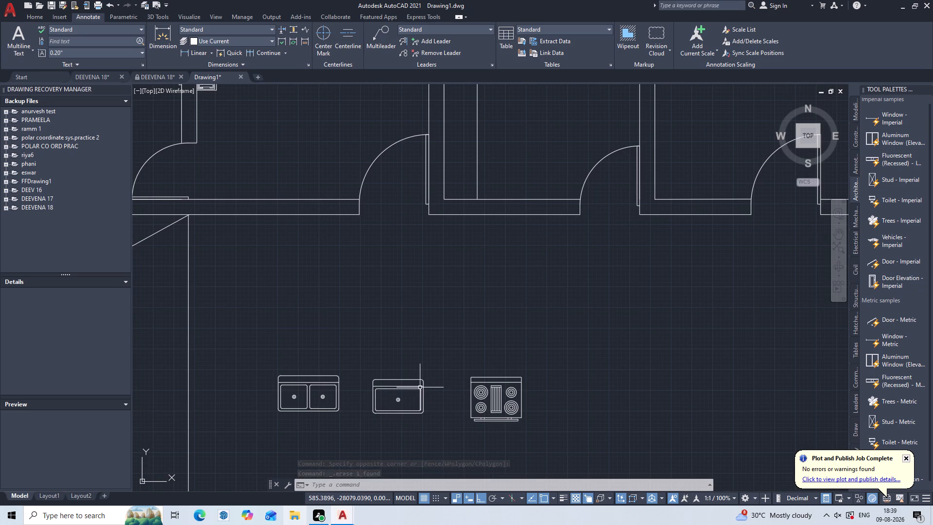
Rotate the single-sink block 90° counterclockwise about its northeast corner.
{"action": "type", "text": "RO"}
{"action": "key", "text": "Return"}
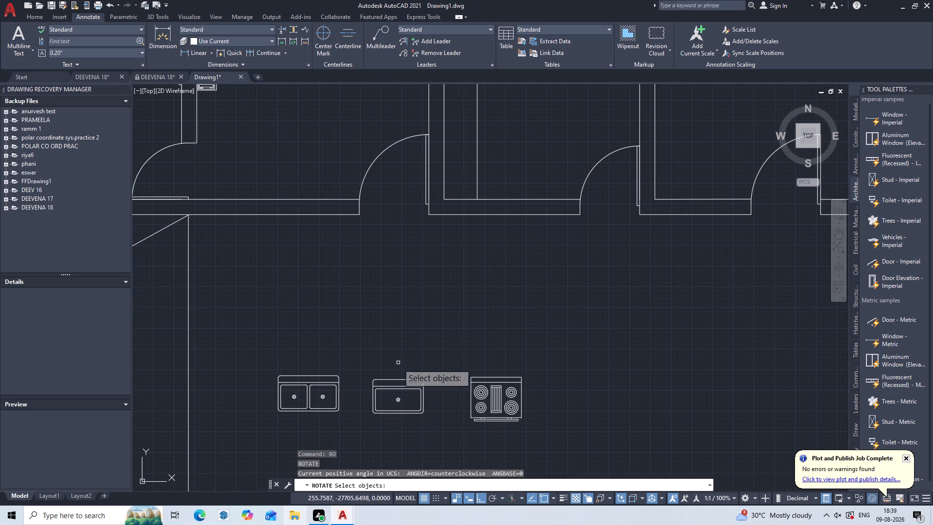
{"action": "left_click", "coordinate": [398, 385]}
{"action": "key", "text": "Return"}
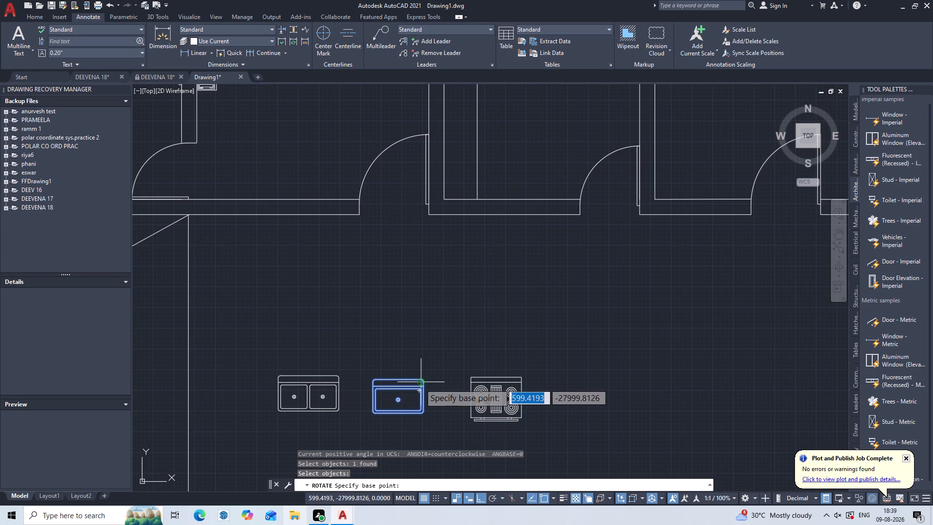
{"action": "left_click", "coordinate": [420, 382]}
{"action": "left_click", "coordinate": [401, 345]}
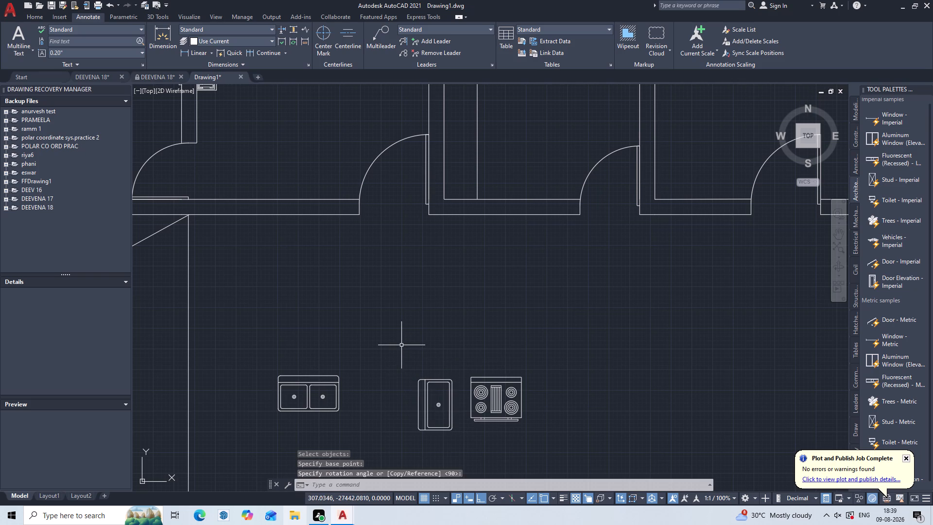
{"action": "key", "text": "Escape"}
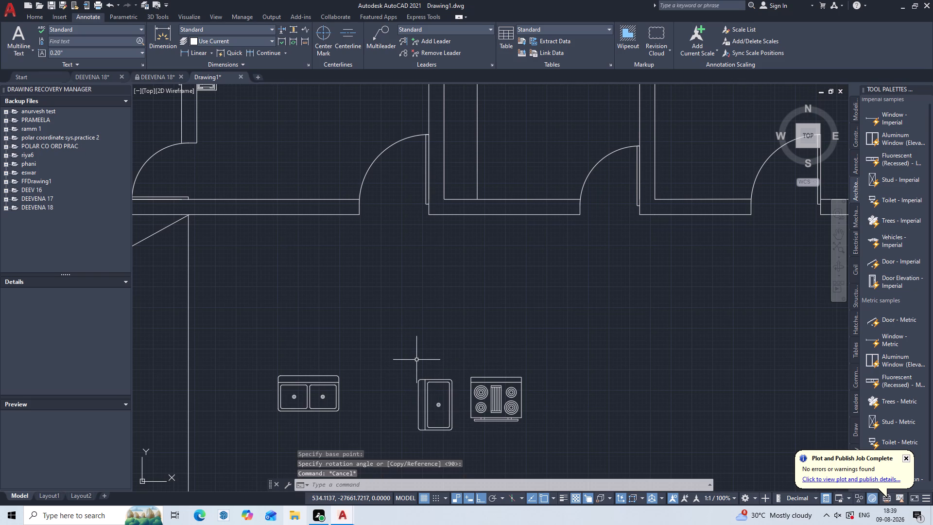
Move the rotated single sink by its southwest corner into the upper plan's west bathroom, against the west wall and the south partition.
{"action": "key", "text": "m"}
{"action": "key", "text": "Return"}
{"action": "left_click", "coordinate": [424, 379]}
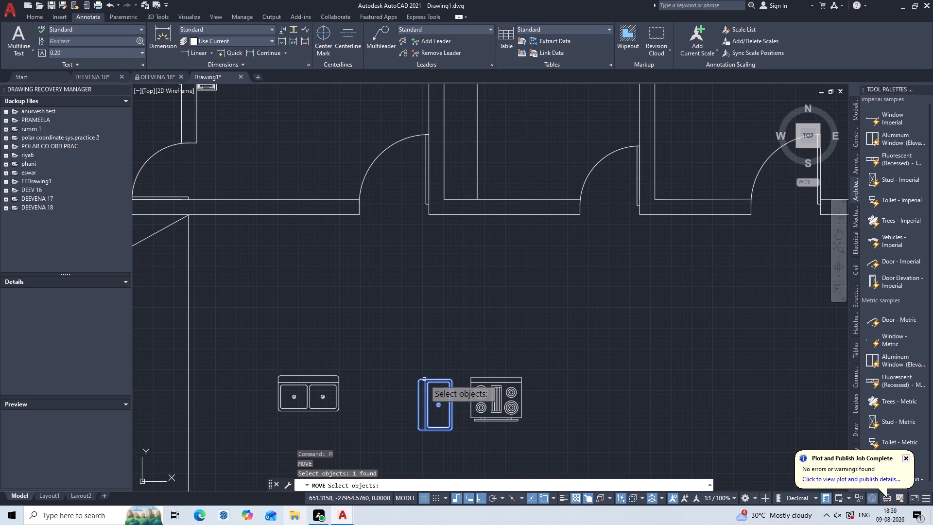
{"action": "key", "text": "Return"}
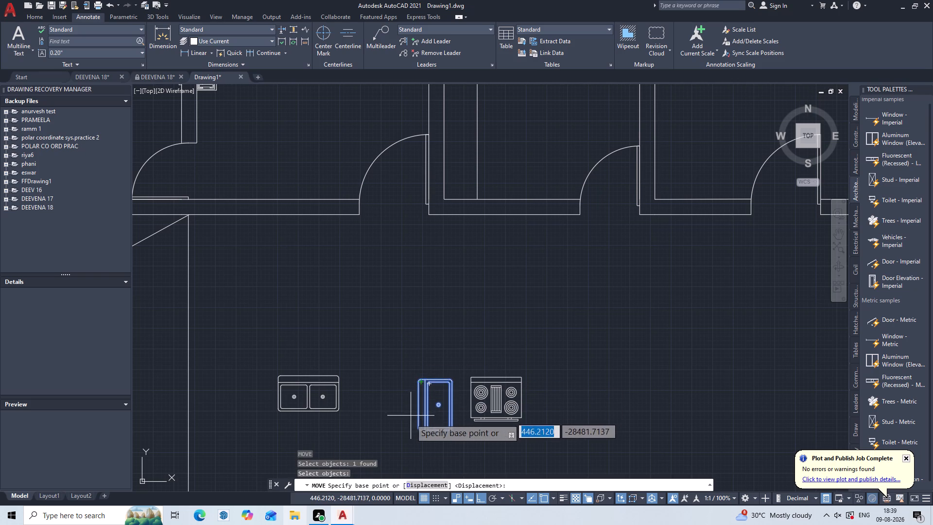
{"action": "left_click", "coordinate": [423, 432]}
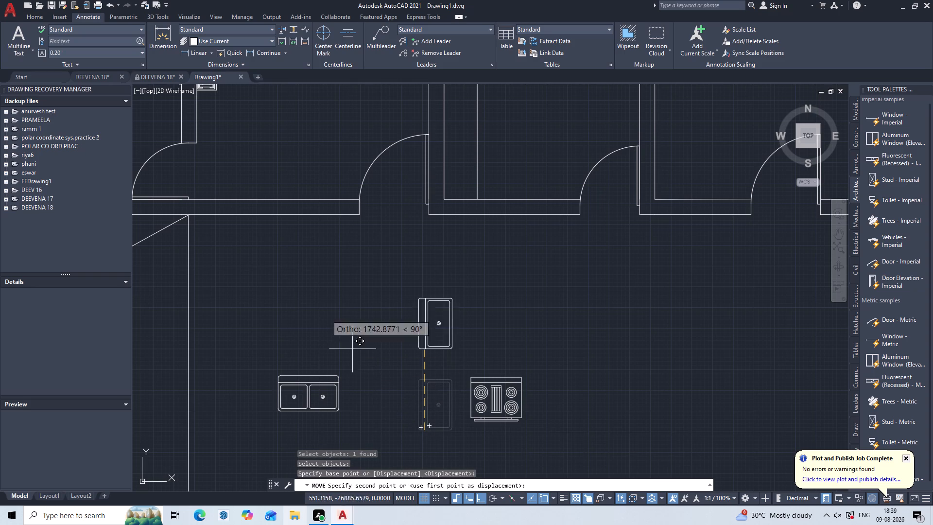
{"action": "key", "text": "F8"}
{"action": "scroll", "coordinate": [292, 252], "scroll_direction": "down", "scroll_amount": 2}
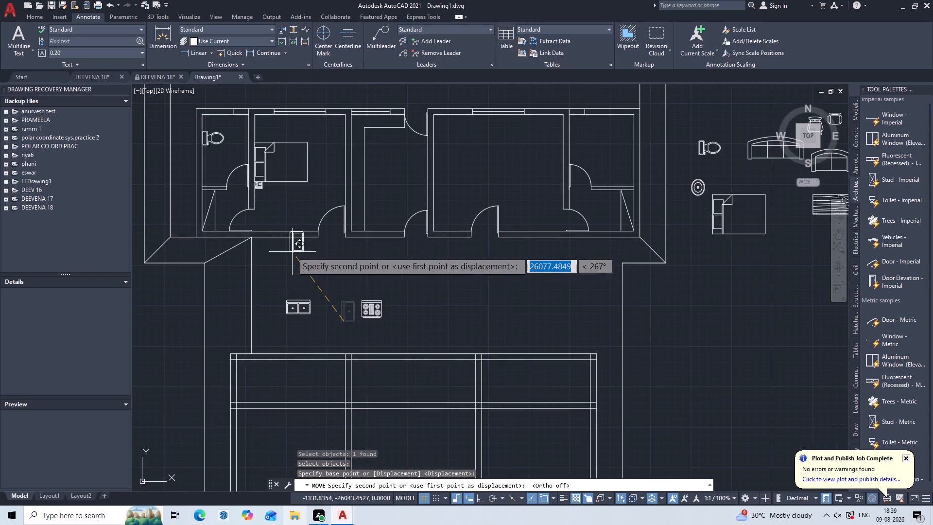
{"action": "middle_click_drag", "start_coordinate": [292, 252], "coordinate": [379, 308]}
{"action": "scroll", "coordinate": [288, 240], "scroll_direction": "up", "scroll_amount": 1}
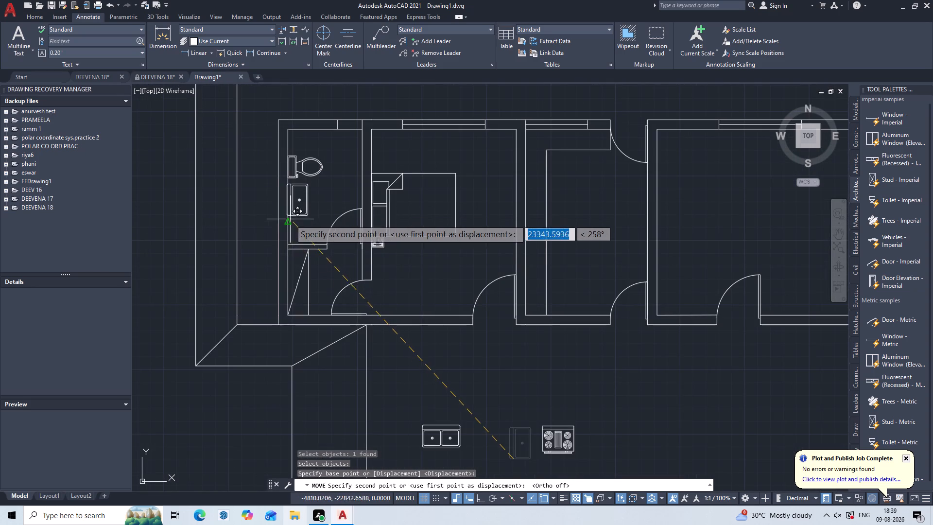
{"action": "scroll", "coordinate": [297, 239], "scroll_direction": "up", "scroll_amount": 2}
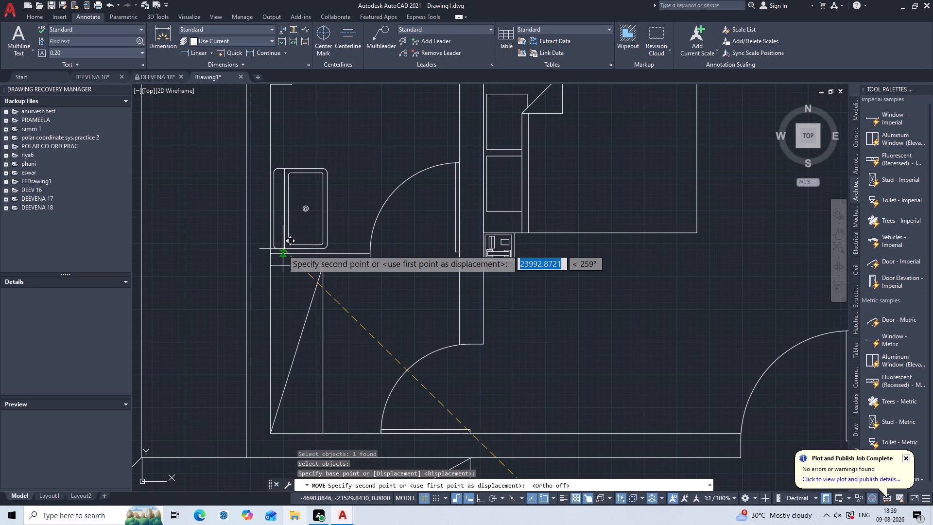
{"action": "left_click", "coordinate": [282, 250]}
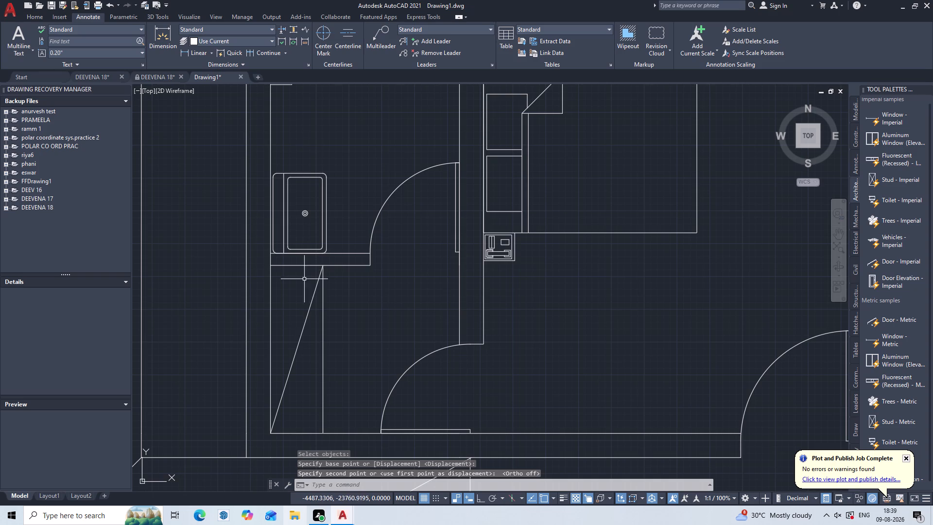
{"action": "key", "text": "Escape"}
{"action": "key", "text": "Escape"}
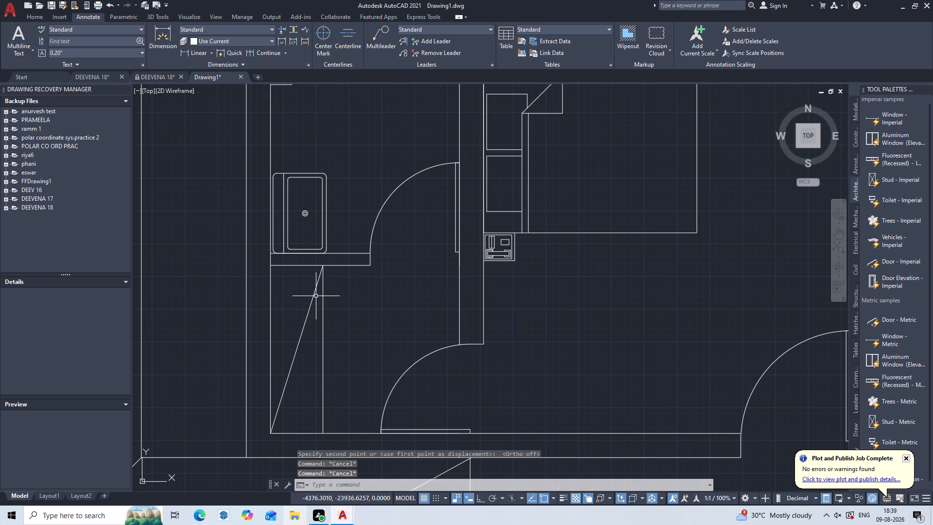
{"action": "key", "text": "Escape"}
Undo the single sink's move and rotation and the deletion of the west bathroom's oval sink.
{"action": "scroll", "coordinate": [349, 332], "scroll_direction": "down", "scroll_amount": 1}
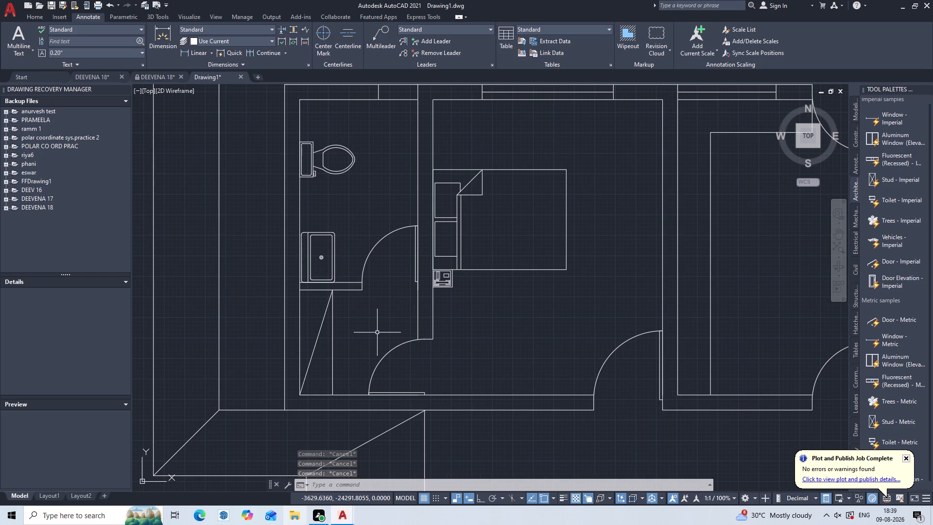
{"action": "key", "text": "ctrl+z"}
{"action": "key", "text": "ctrl+z"}
{"action": "key", "text": "ctrl+z"}
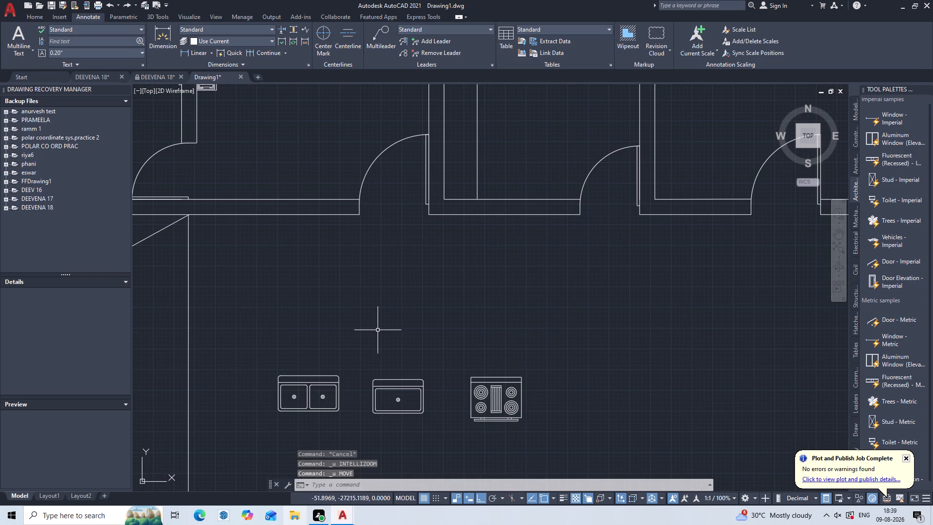
{"action": "key", "text": "ctrl+z"}
{"action": "key", "text": "ctrl+z"}
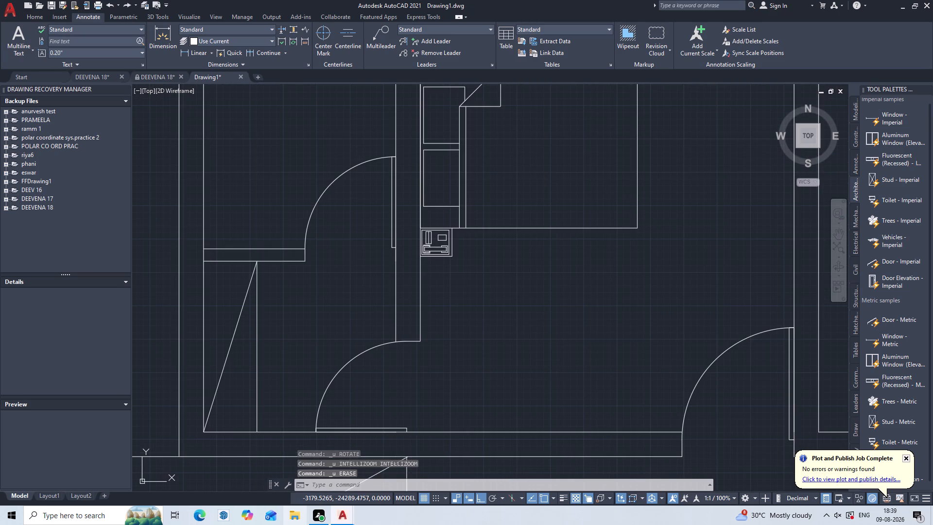
Rotate the double-sink block south of the upper plan 90° counterclockwise about its northeast corner.
{"action": "scroll", "coordinate": [378, 330], "scroll_direction": "down", "scroll_amount": 2}
{"action": "middle_click_drag", "start_coordinate": [381, 348], "coordinate": [305, 308]}
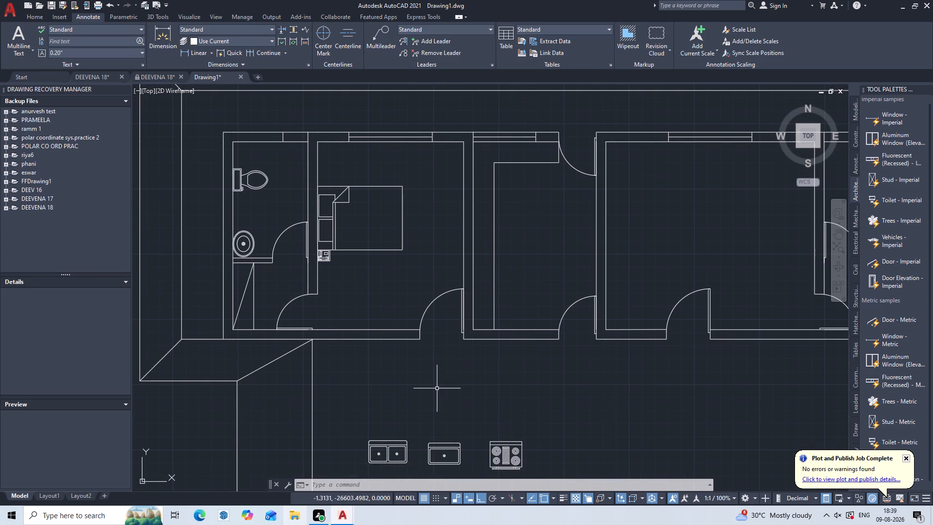
{"action": "middle_click_drag", "start_coordinate": [429, 416], "coordinate": [421, 359]}
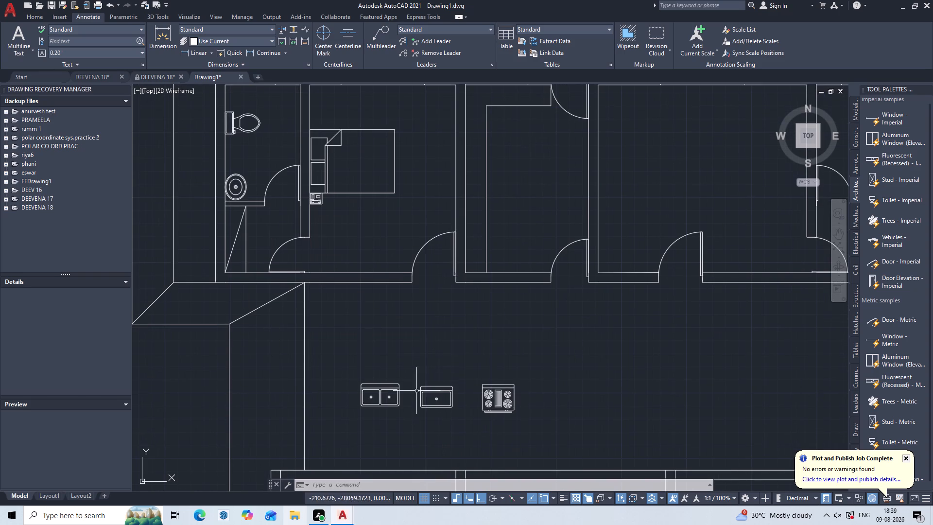
{"action": "type", "text": "RO"}
{"action": "key", "text": "Return"}
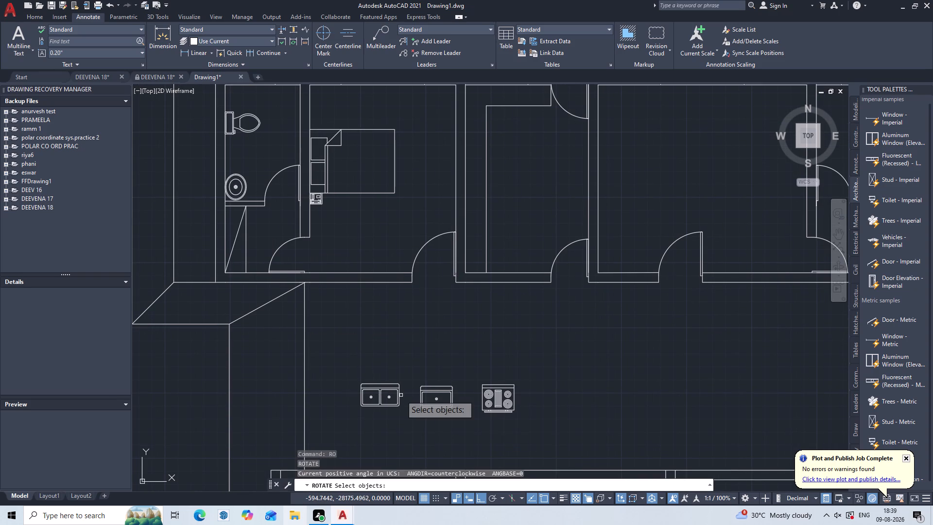
{"action": "left_click", "coordinate": [400, 395]}
{"action": "key", "text": "Return"}
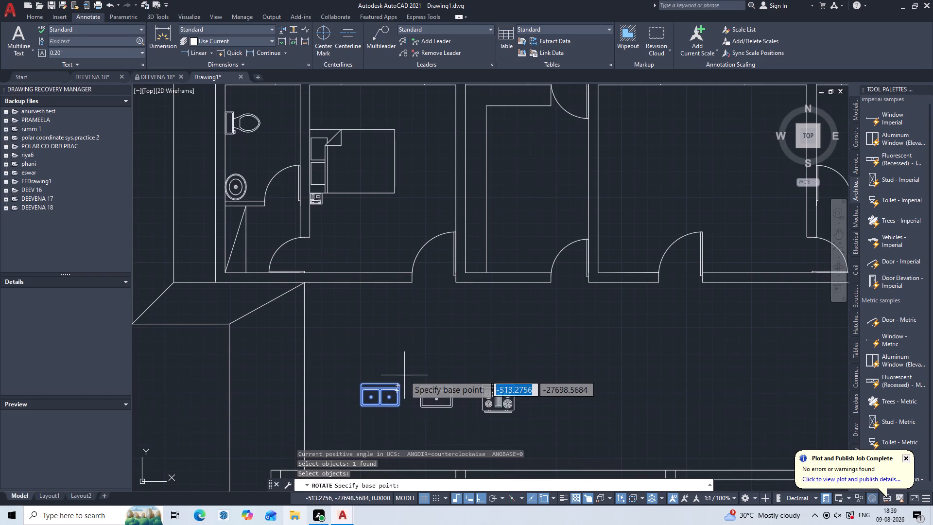
{"action": "left_click", "coordinate": [398, 384]}
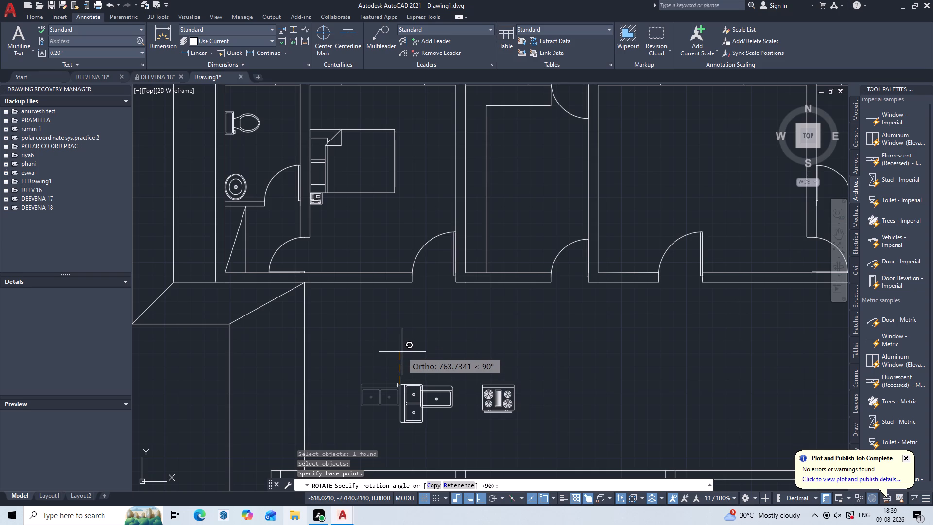
{"action": "left_click", "coordinate": [402, 352]}
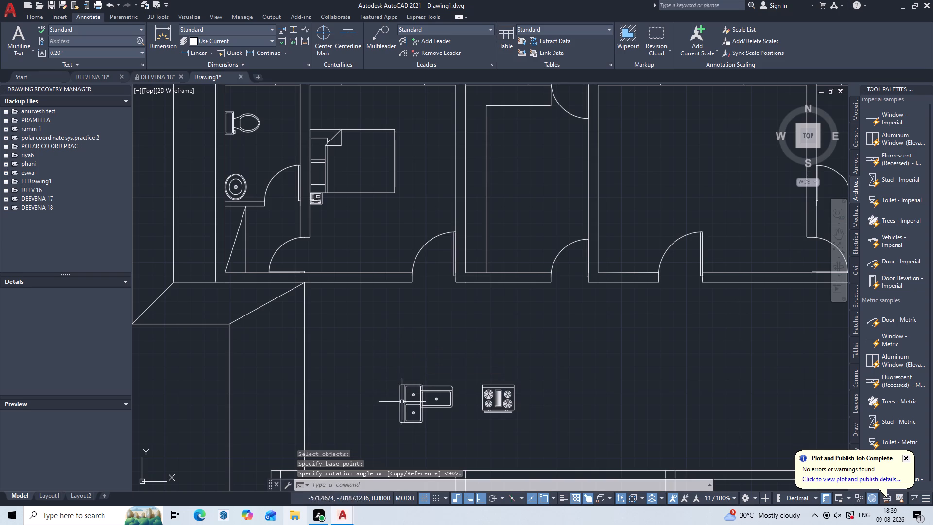
Move the rotated double sink into the southwest corner of the kitchen east of the bedroom, with its back against the west wall.
{"action": "key", "text": "m"}
{"action": "key", "text": "Return"}
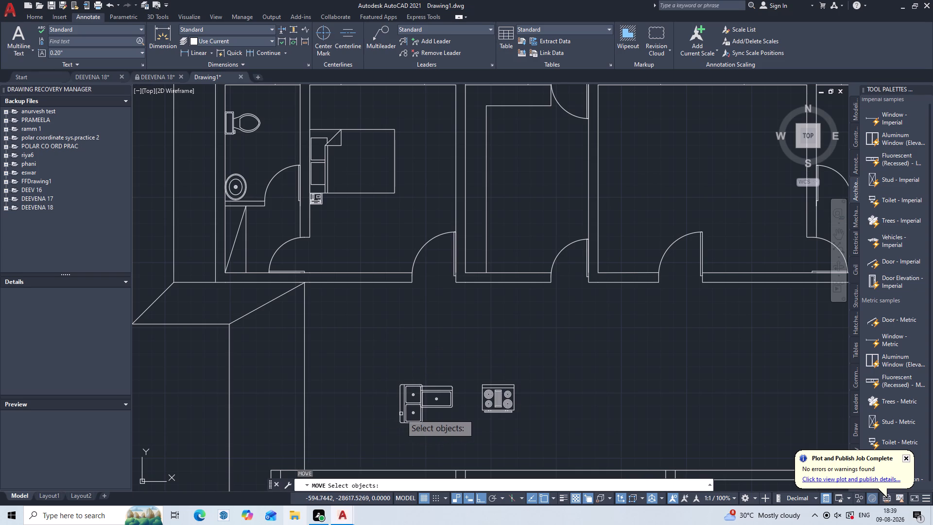
{"action": "left_click", "coordinate": [401, 414]}
{"action": "key", "text": "Return"}
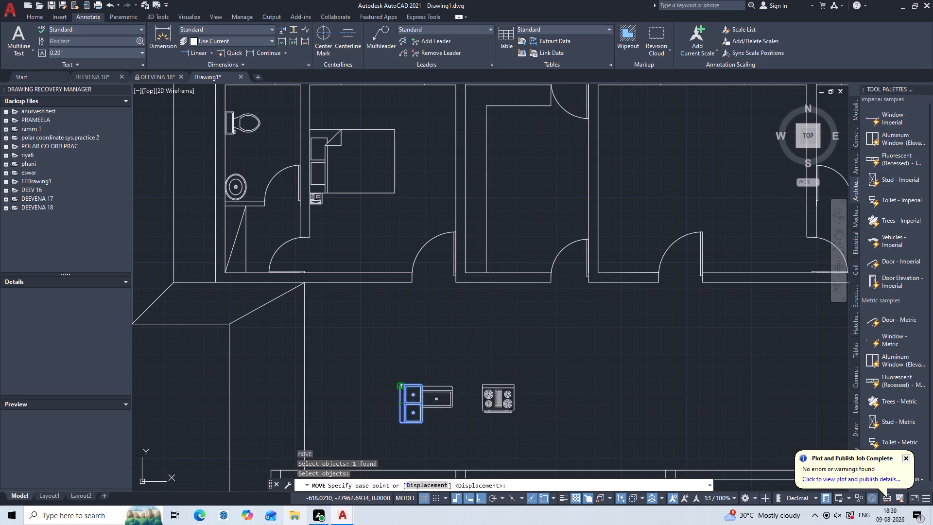
{"action": "left_click", "coordinate": [398, 387]}
{"action": "key", "text": "F8"}
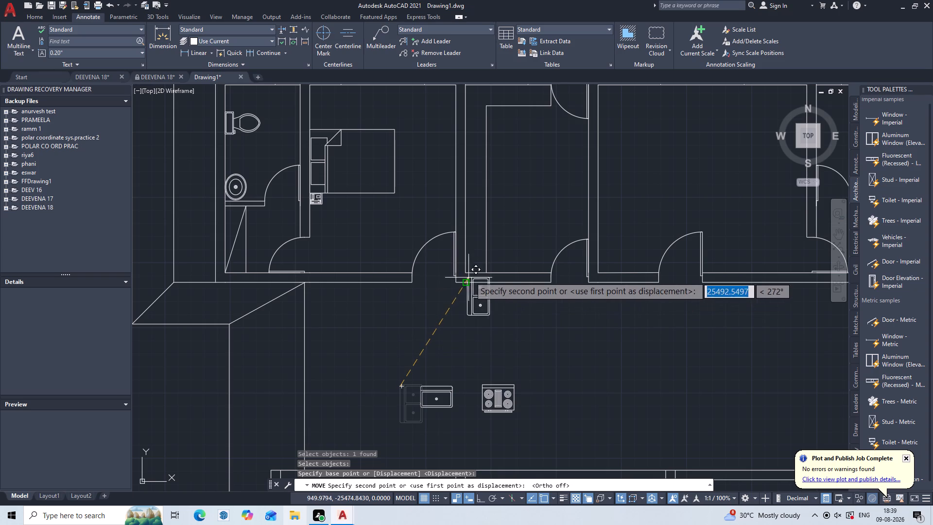
{"action": "scroll", "coordinate": [467, 266], "scroll_direction": "up", "scroll_amount": 3}
{"action": "scroll", "coordinate": [461, 208], "scroll_direction": "up", "scroll_amount": 1}
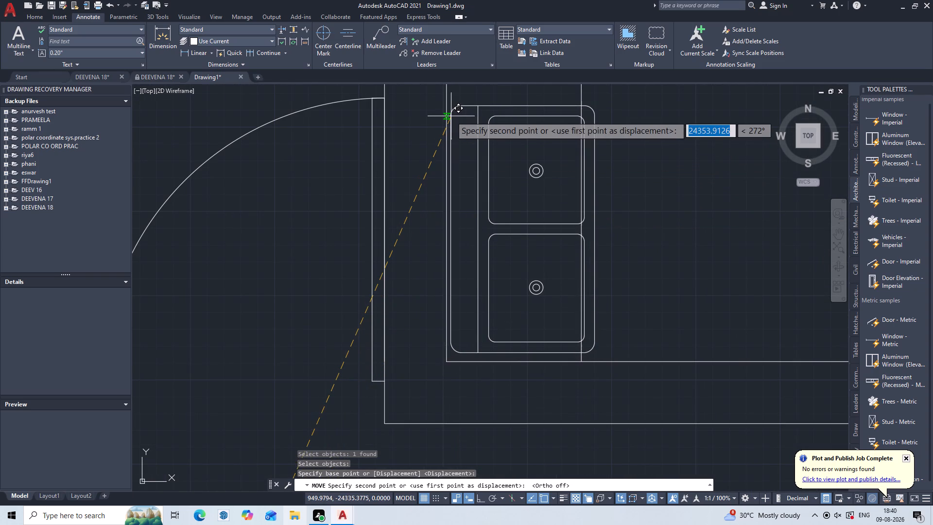
{"action": "left_click", "coordinate": [451, 116]}
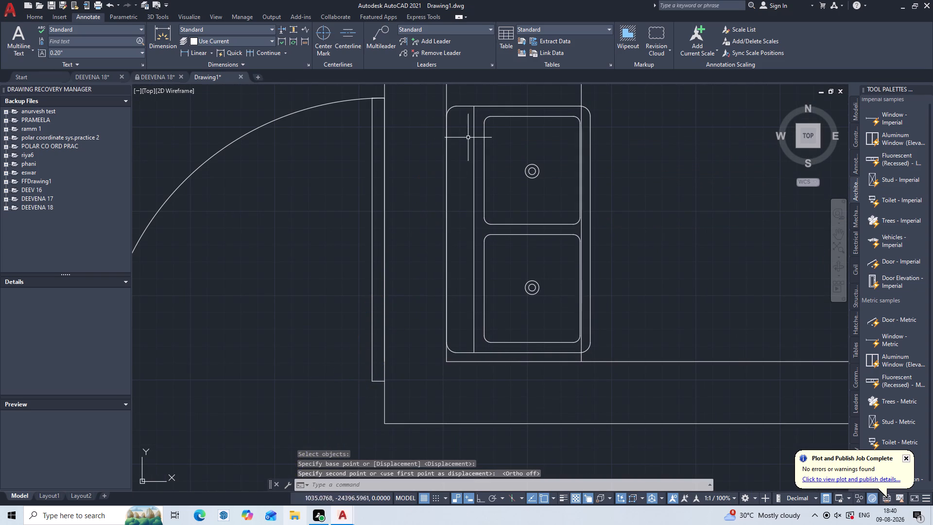
{"action": "key", "text": "Escape"}
Delete the kitchen's long vertical counter line along the west wall and its horizontal counter line along the north wall.
{"action": "scroll", "coordinate": [533, 241], "scroll_direction": "down", "scroll_amount": 1}
{"action": "middle_click_drag", "start_coordinate": [533, 241], "coordinate": [521, 283]}
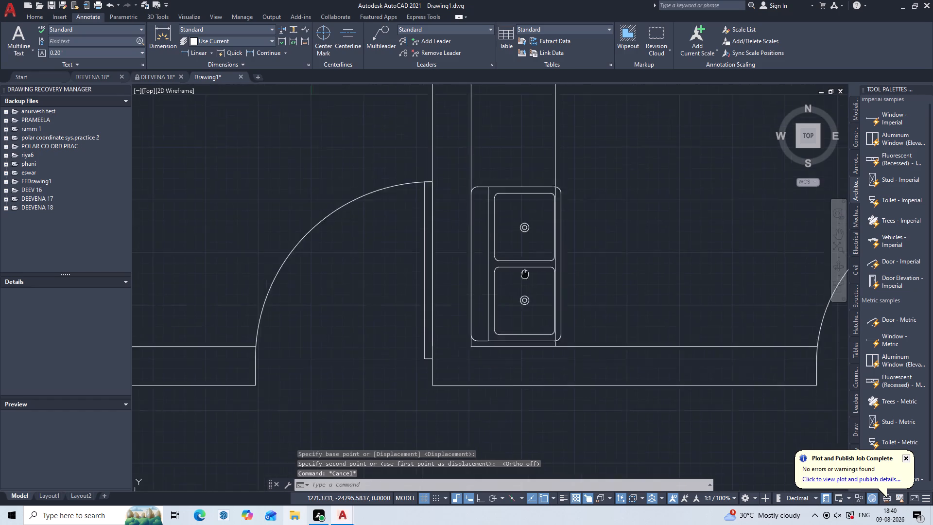
{"action": "middle_click_drag", "start_coordinate": [521, 283], "coordinate": [477, 354]}
{"action": "scroll", "coordinate": [522, 237], "scroll_direction": "down", "scroll_amount": 1}
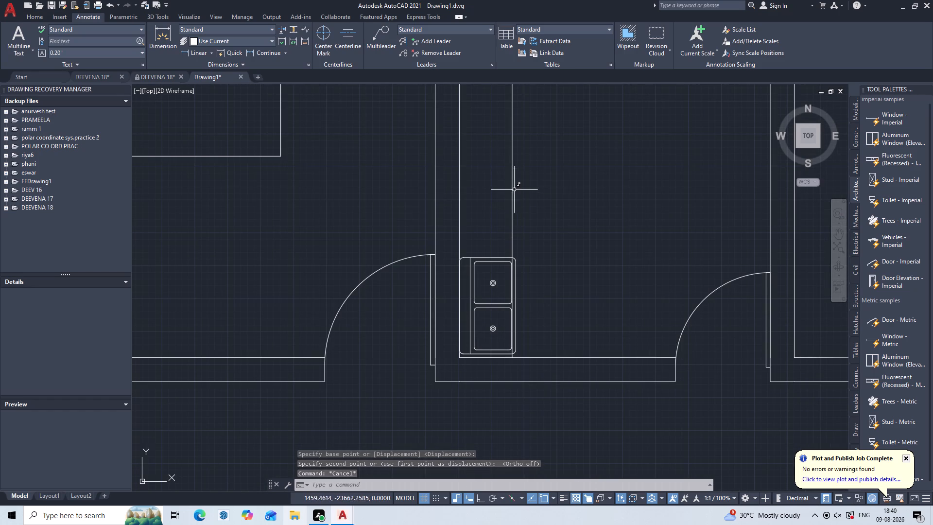
{"action": "left_click", "coordinate": [515, 188]}
{"action": "left_click", "coordinate": [510, 212]}
{"action": "key", "text": "Delete"}
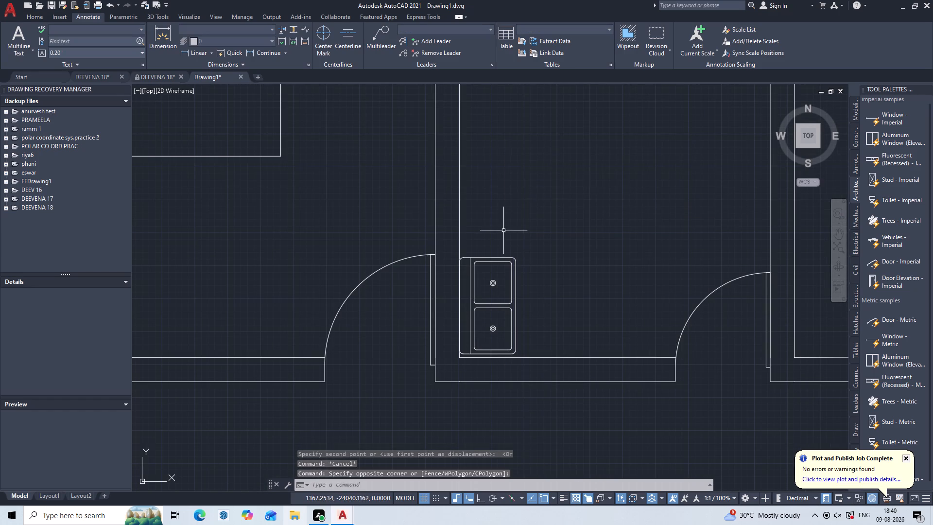
{"action": "scroll", "coordinate": [512, 220], "scroll_direction": "down", "scroll_amount": 2}
{"action": "middle_click_drag", "start_coordinate": [512, 220], "coordinate": [478, 317]}
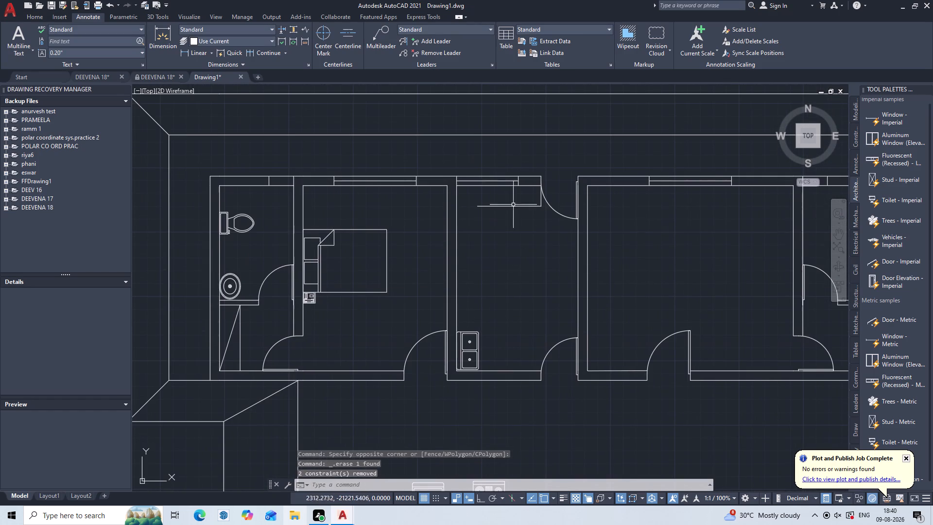
{"action": "left_click", "coordinate": [518, 199]}
{"action": "left_click", "coordinate": [491, 228]}
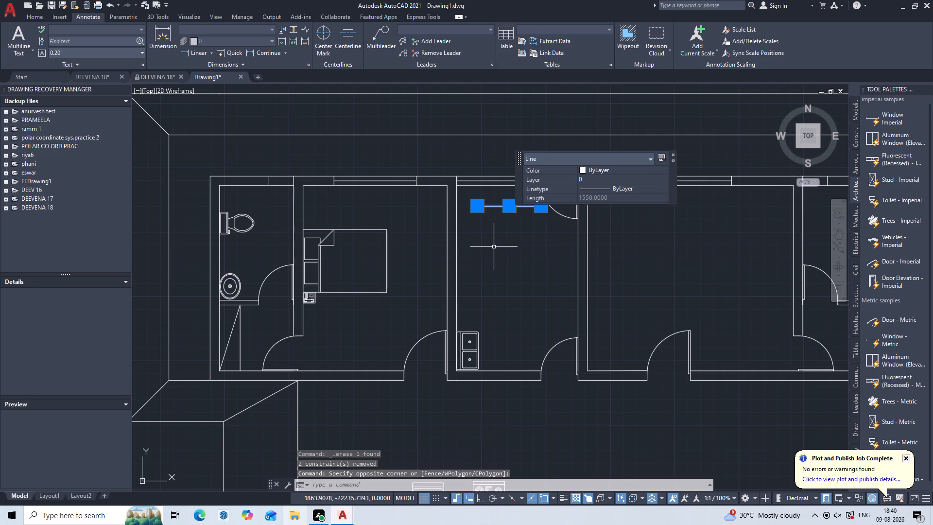
{"action": "key", "text": "Delete"}
Extend the kitchen counter's short east end line beside the north door with a 100-unit line straight south.
{"action": "scroll", "coordinate": [531, 216], "scroll_direction": "up", "scroll_amount": 2}
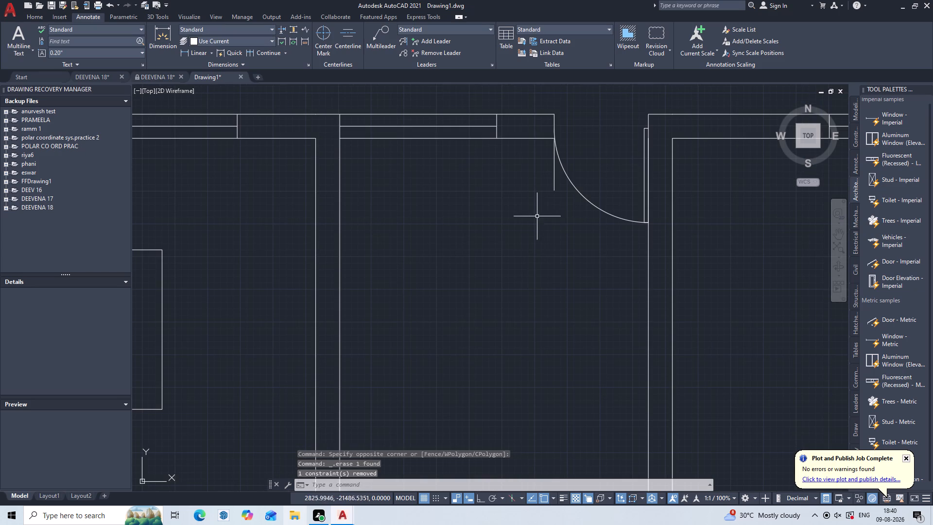
{"action": "key", "text": "l"}
{"action": "key", "text": "Return"}
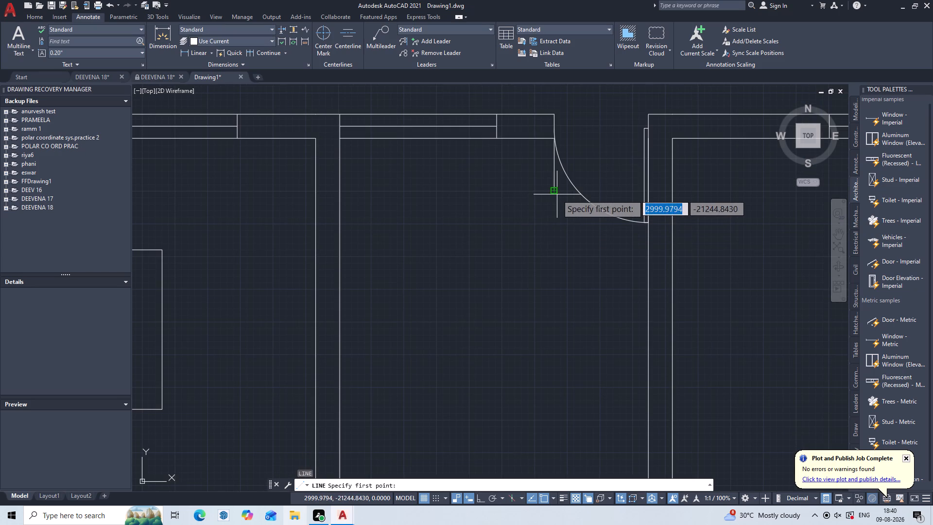
{"action": "left_click", "coordinate": [557, 194]}
{"action": "key", "text": "F8"}
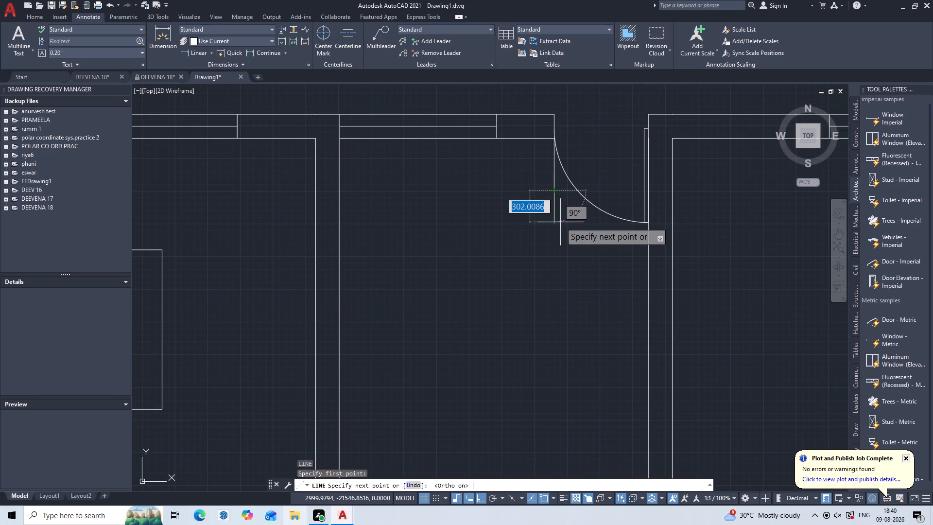
{"action": "type", "text": "100"}
{"action": "key", "text": "Return"}
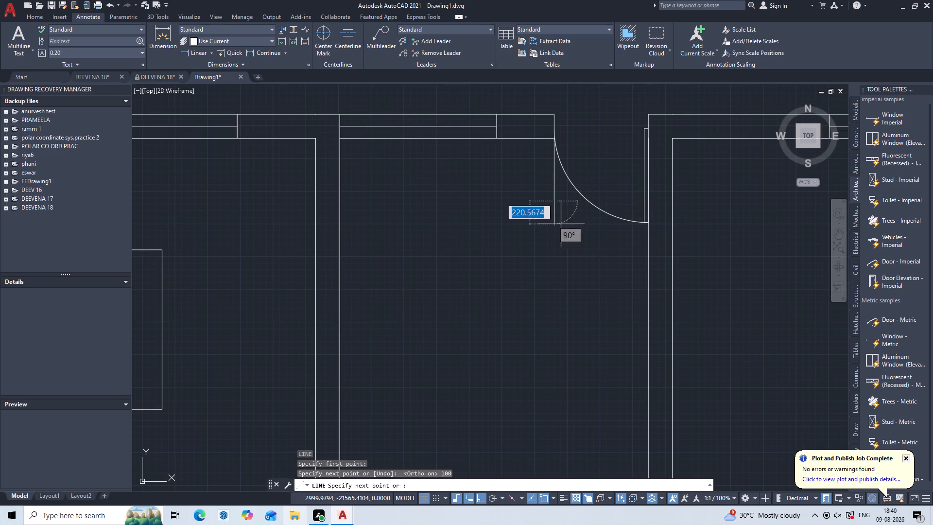
{"action": "key", "text": "6"}
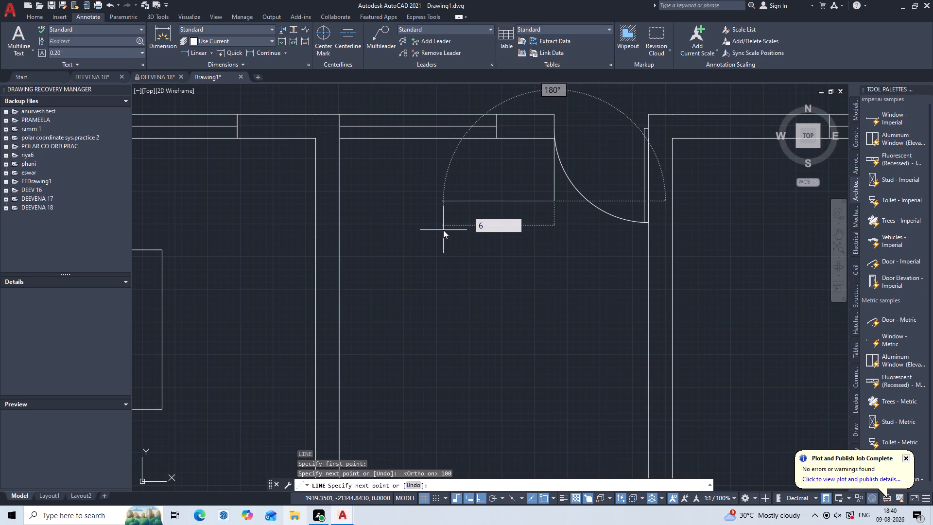
{"action": "key", "text": "BackSpace"}
{"action": "key", "text": "Escape"}
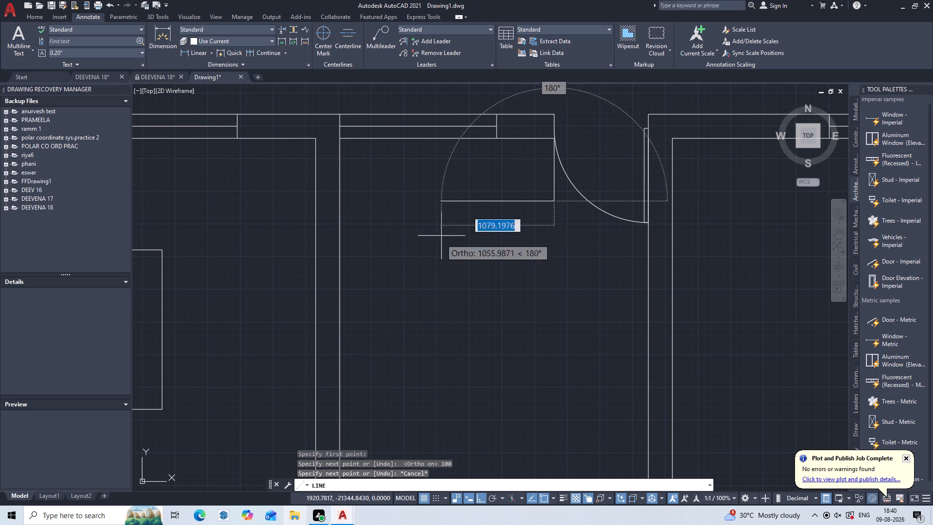
{"action": "key", "text": "Escape"}
Offset the inner face of the kitchen's west wall 600 units east to form the long counter edge.
{"action": "scroll", "coordinate": [413, 348], "scroll_direction": "down", "scroll_amount": 1}
{"action": "middle_click_drag", "start_coordinate": [428, 395], "coordinate": [416, 322]}
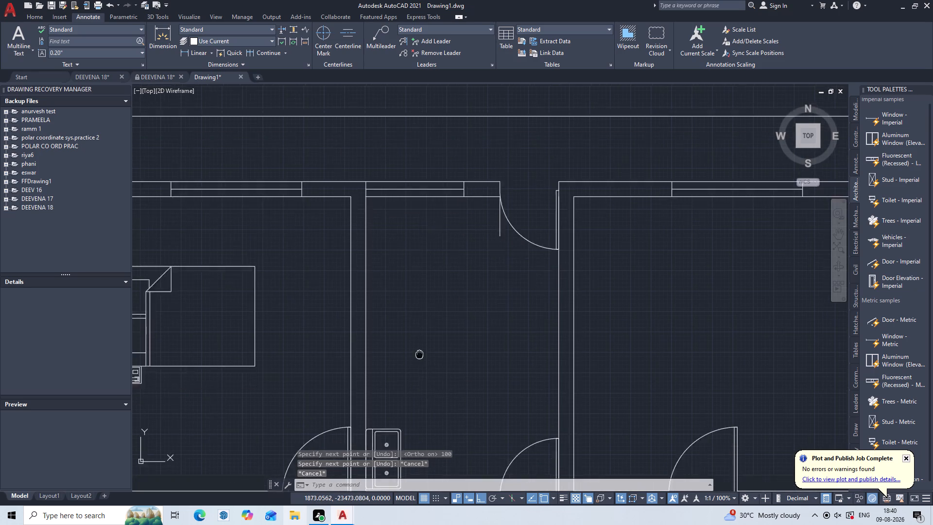
{"action": "middle_click_drag", "start_coordinate": [416, 322], "coordinate": [399, 217]}
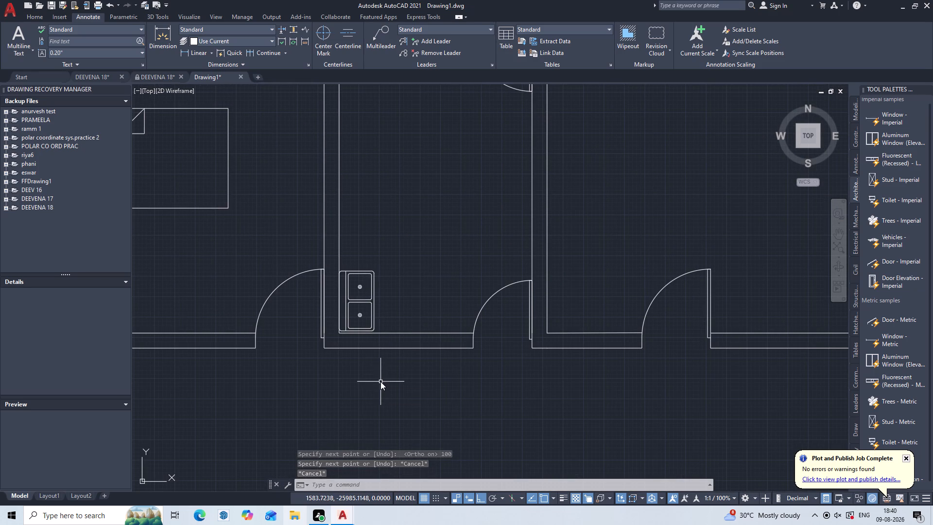
{"action": "key", "text": "o"}
{"action": "key", "text": "Return"}
{"action": "type", "text": "600"}
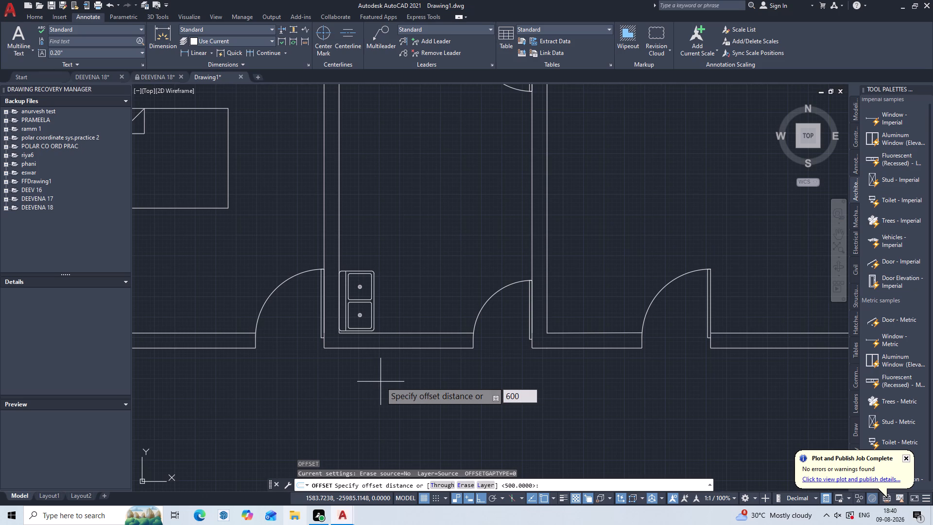
{"action": "key", "text": "Return"}
{"action": "left_click", "coordinate": [338, 237]}
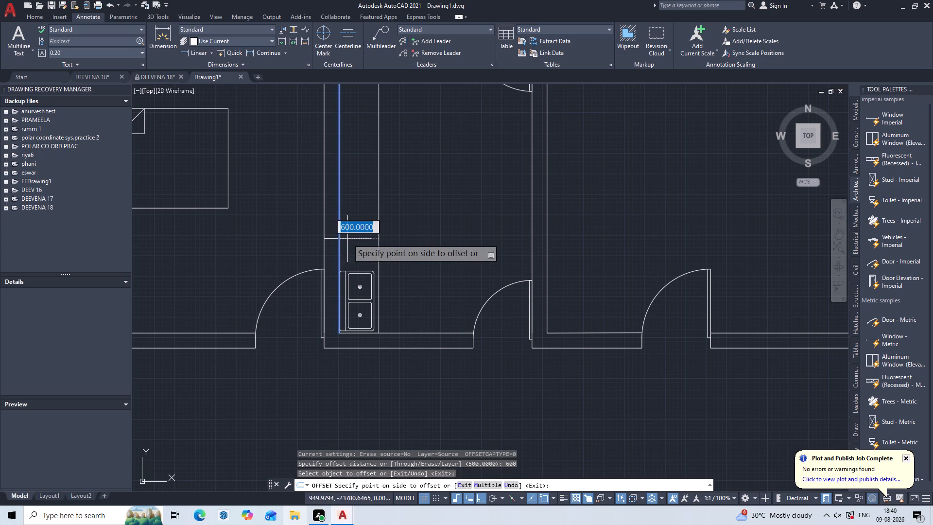
{"action": "left_click", "coordinate": [381, 246]}
{"action": "key", "text": "Escape"}
Draw a horizontal counter line from the lower end of the counter's east end line west to the long vertical counter edge.
{"action": "scroll", "coordinate": [393, 207], "scroll_direction": "down", "scroll_amount": 2}
{"action": "middle_click_drag", "start_coordinate": [393, 208], "coordinate": [389, 293]}
{"action": "scroll", "coordinate": [396, 239], "scroll_direction": "up", "scroll_amount": 2}
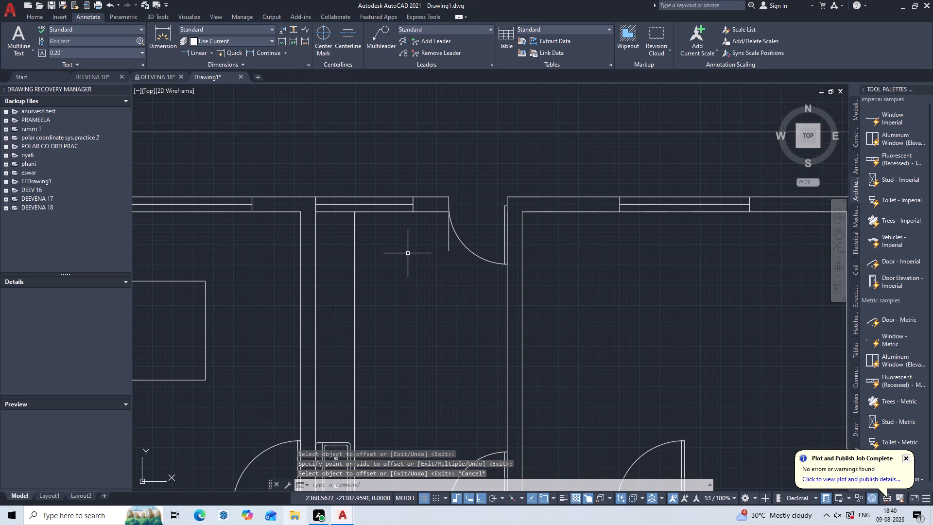
{"action": "key", "text": "l"}
{"action": "key", "text": "Return"}
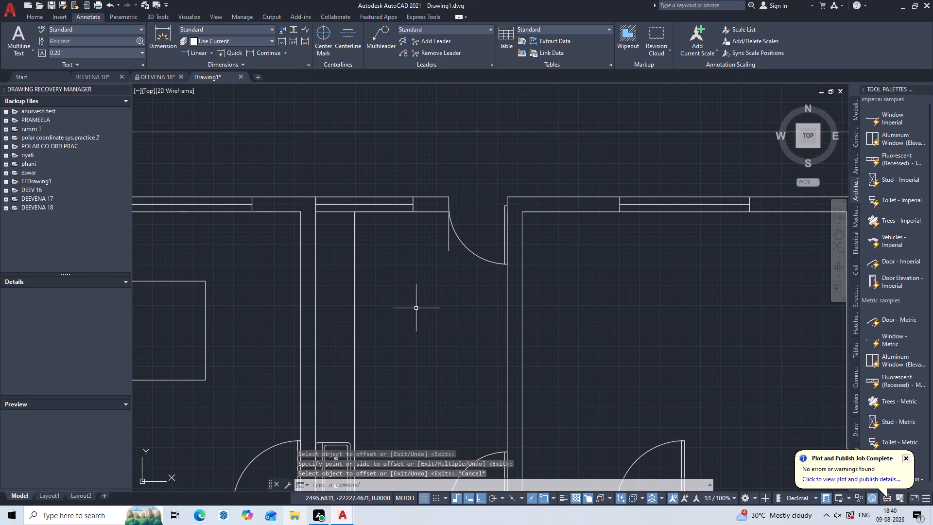
{"action": "left_click", "coordinate": [448, 252]}
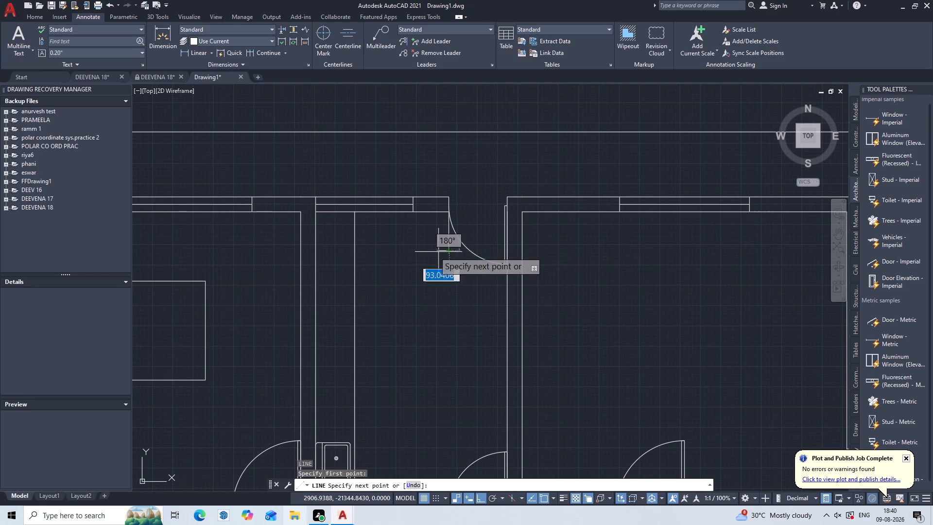
{"action": "left_click", "coordinate": [356, 250]}
{"action": "key", "text": "Escape"}
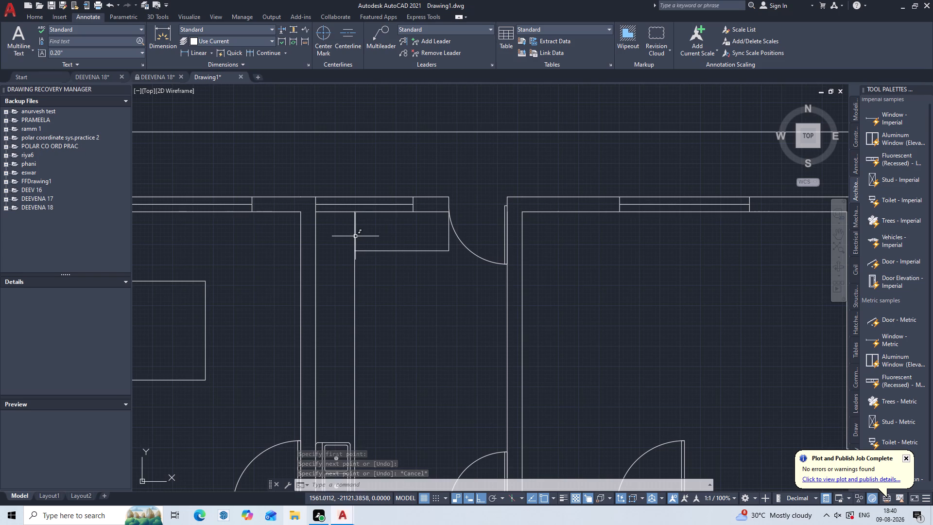
Trim the part of the vertical counter edge between the north wall and the new horizontal counter line.
{"action": "type", "text": "TR"}
{"action": "key", "text": "Return"}
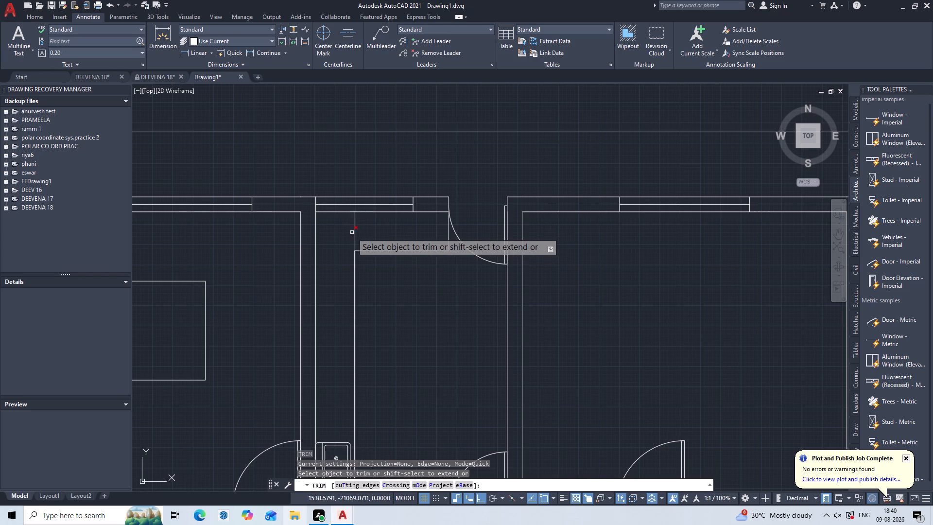
{"action": "left_click", "coordinate": [355, 235]}
{"action": "key", "text": "Escape"}
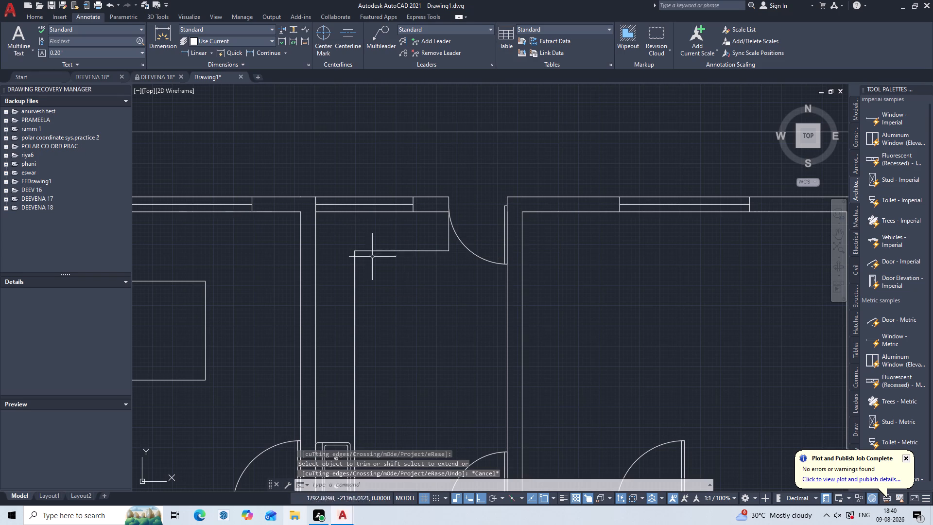
Move the four-burner stove block by its top edge midpoint from south of the plan onto the kitchen's north counter, just below the wall.
{"action": "middle_click_drag", "start_coordinate": [400, 388], "coordinate": [373, 237]}
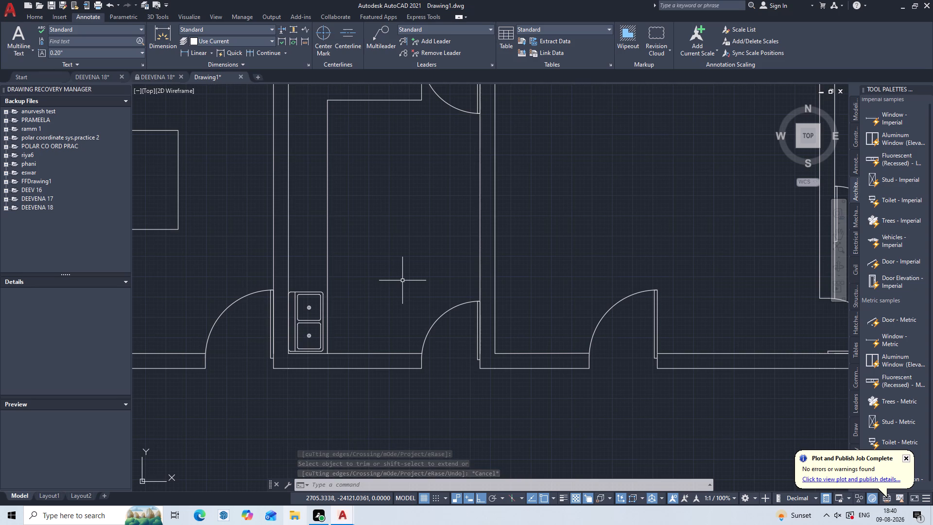
{"action": "scroll", "coordinate": [457, 303], "scroll_direction": "down", "scroll_amount": 2}
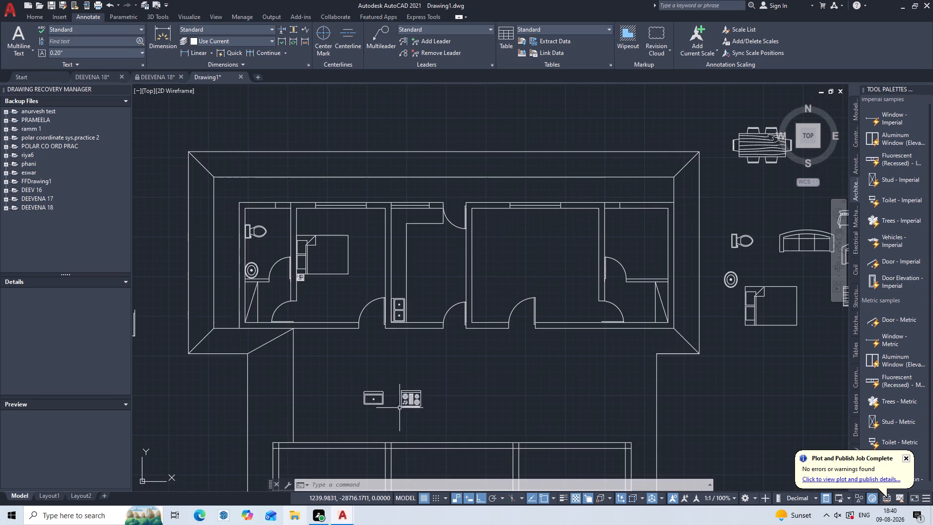
{"action": "scroll", "coordinate": [406, 402], "scroll_direction": "up", "scroll_amount": 1}
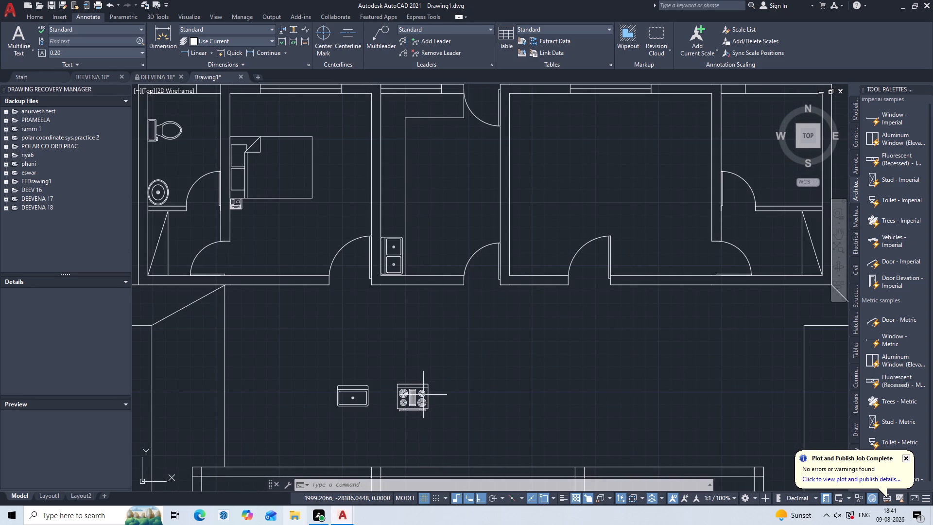
{"action": "scroll", "coordinate": [430, 383], "scroll_direction": "up", "scroll_amount": 1}
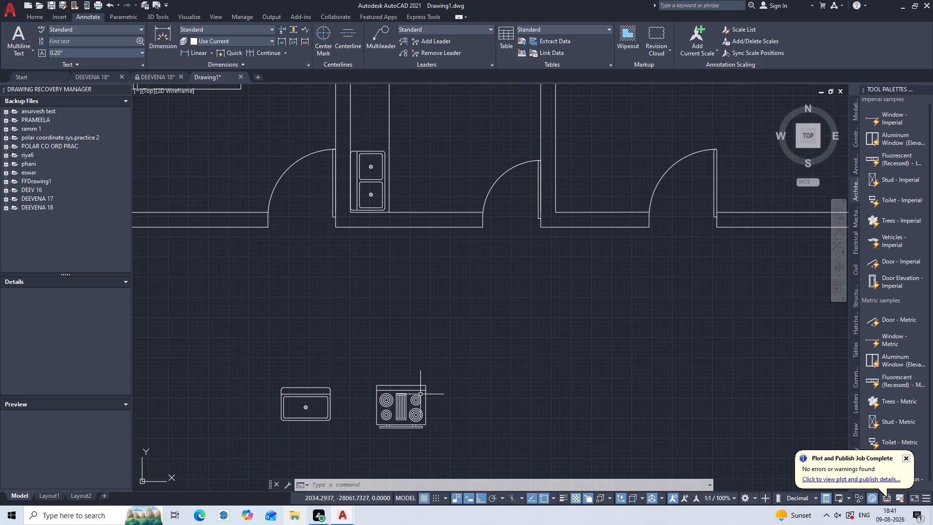
{"action": "middle_click_drag", "start_coordinate": [428, 341], "coordinate": [438, 495]}
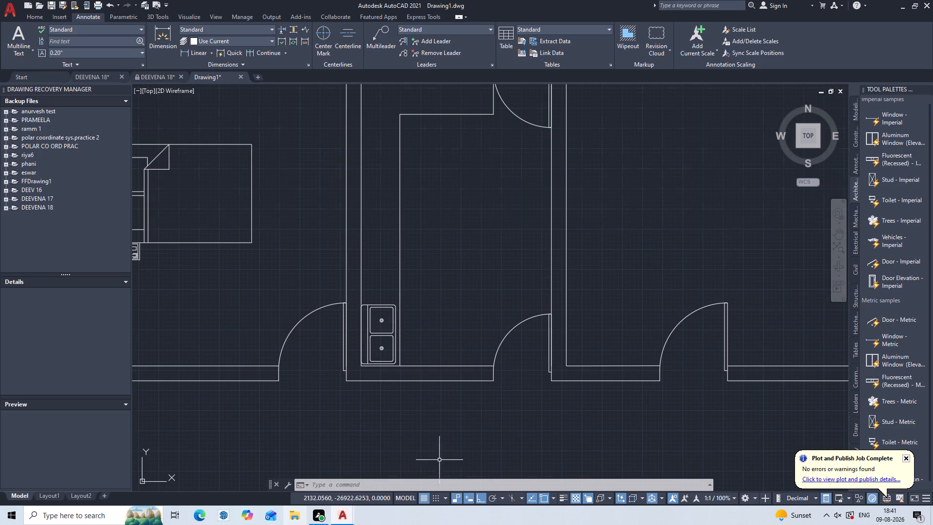
{"action": "middle_click_drag", "start_coordinate": [444, 247], "coordinate": [424, 381]}
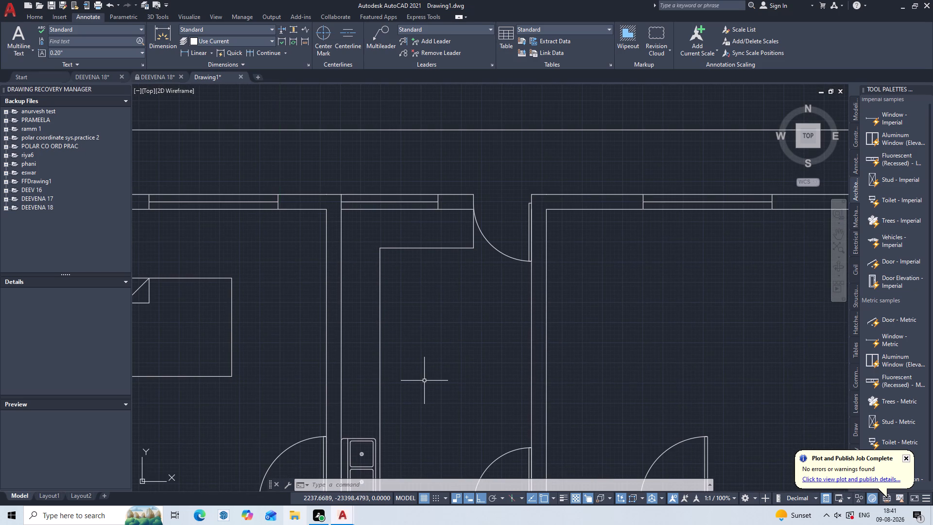
{"action": "scroll", "coordinate": [424, 381], "scroll_direction": "down", "scroll_amount": 1}
{"action": "middle_click_drag", "start_coordinate": [424, 381], "coordinate": [453, 272]}
{"action": "middle_click_drag", "start_coordinate": [430, 451], "coordinate": [450, 363]}
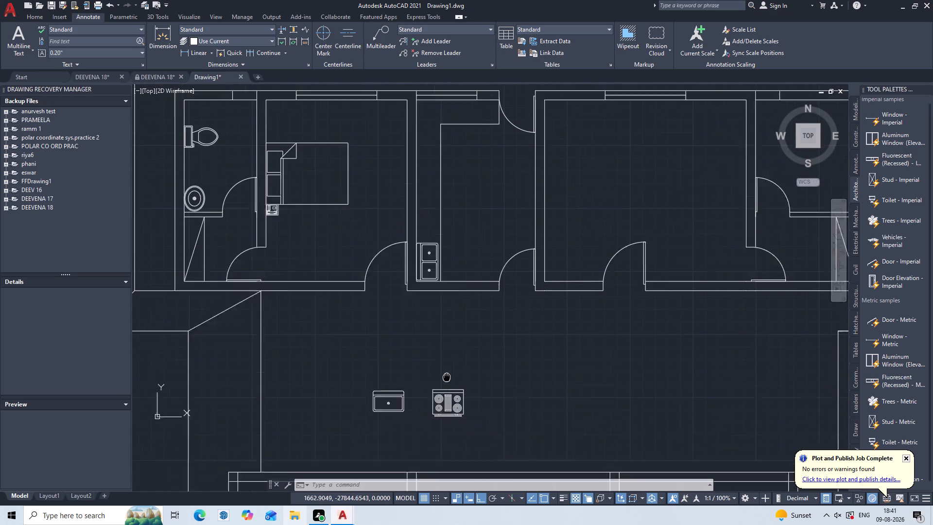
{"action": "middle_click_drag", "start_coordinate": [450, 363], "coordinate": [454, 346]}
{"action": "key", "text": "m"}
{"action": "key", "text": "Return"}
{"action": "left_click", "coordinate": [462, 366]}
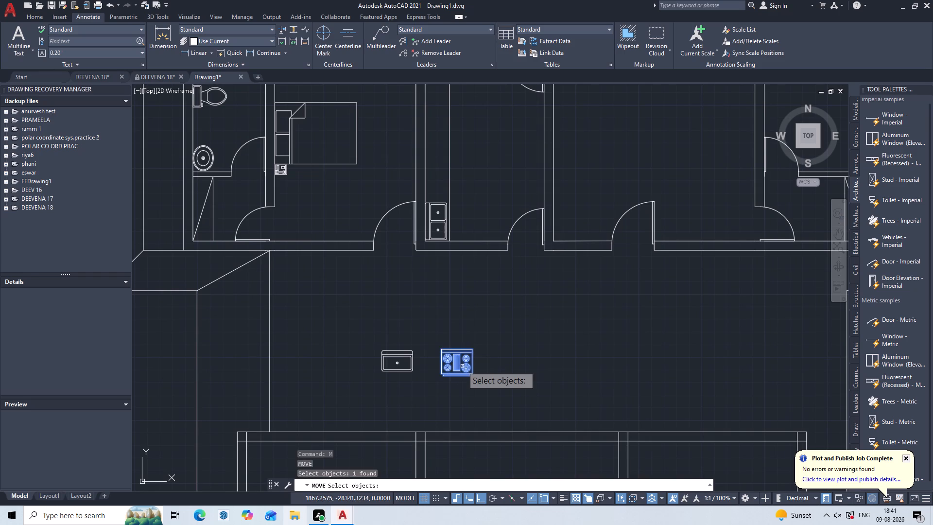
{"action": "key", "text": "Return"}
{"action": "left_click", "coordinate": [459, 348]}
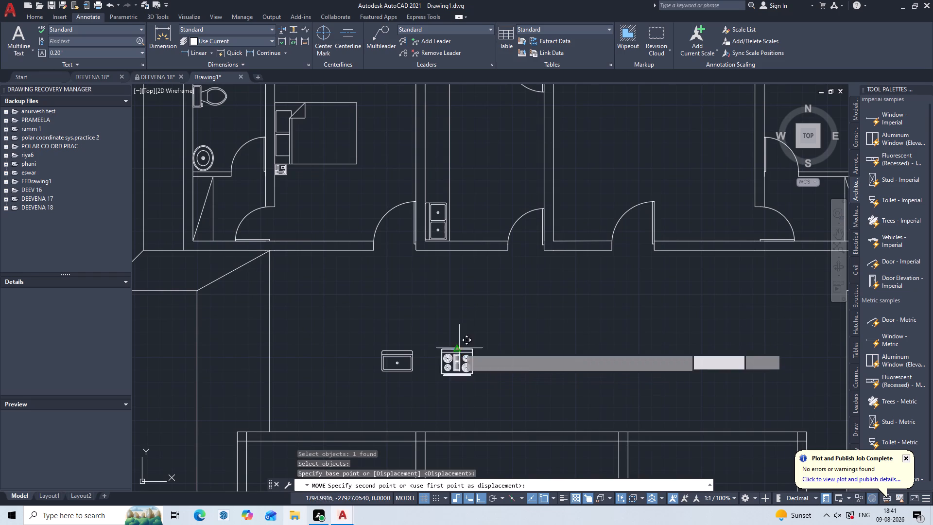
{"action": "key", "text": "F8"}
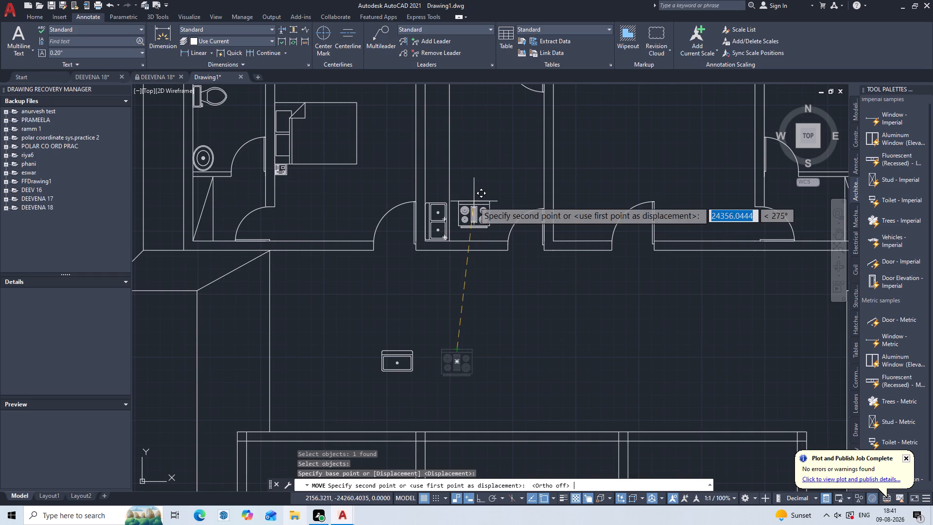
{"action": "middle_click_drag", "start_coordinate": [468, 187], "coordinate": [466, 356]}
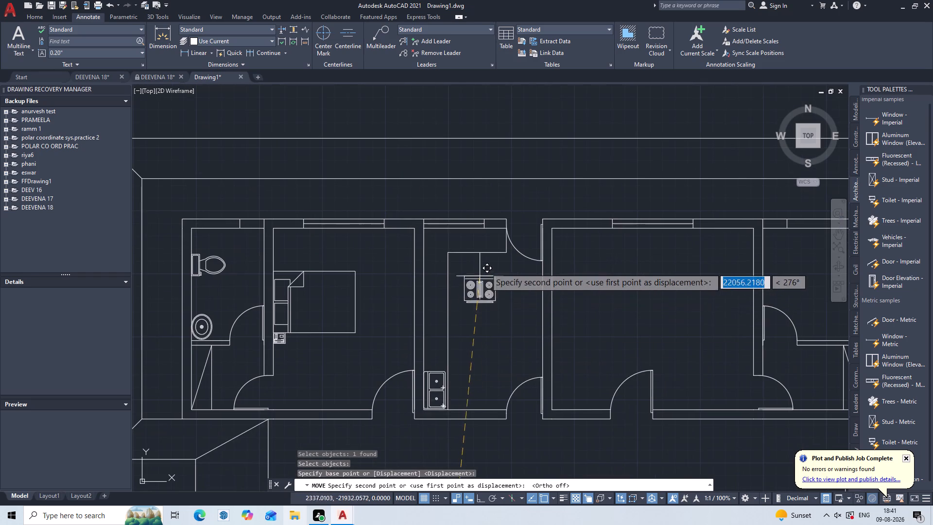
{"action": "scroll", "coordinate": [491, 250], "scroll_direction": "up", "scroll_amount": 3}
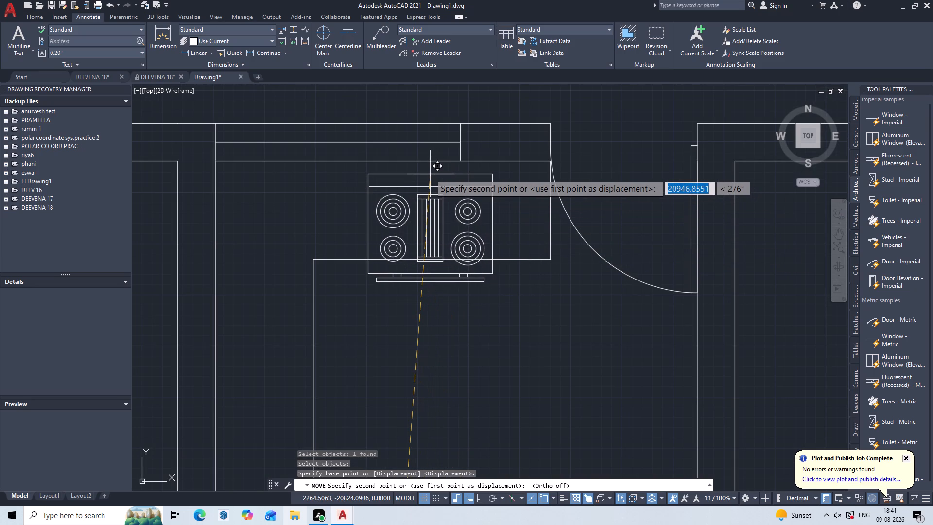
{"action": "left_click", "coordinate": [421, 175]}
{"action": "key", "text": "Escape"}
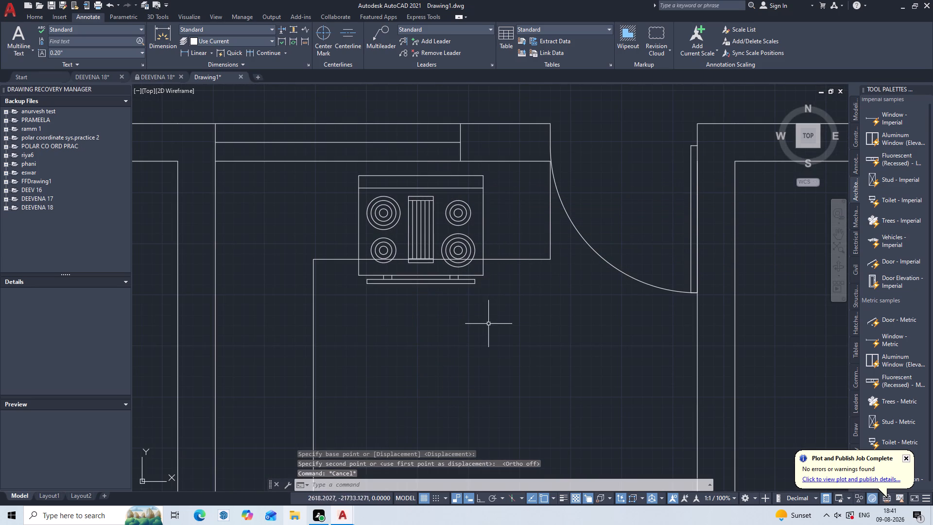
Offset the upper portion of the counter's east end line beside the north door 100 units west.
{"action": "key", "text": "o"}
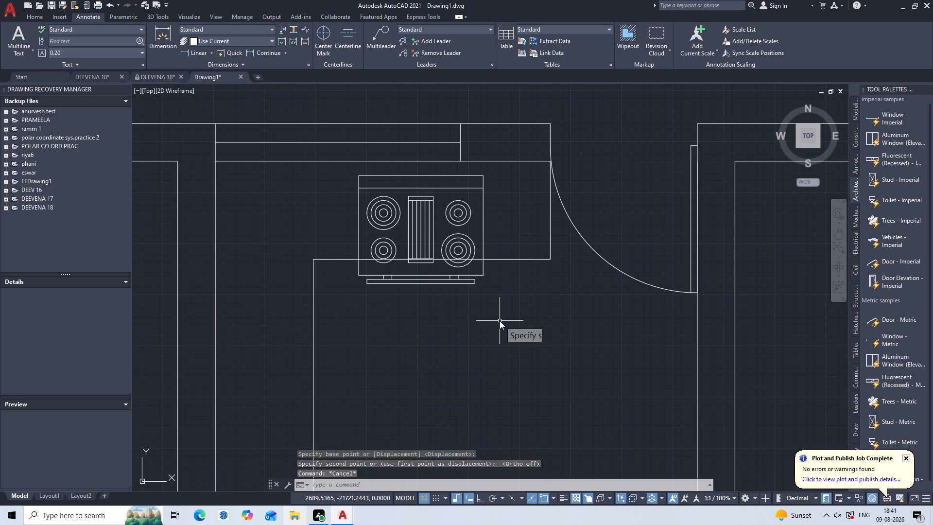
{"action": "key", "text": "Return"}
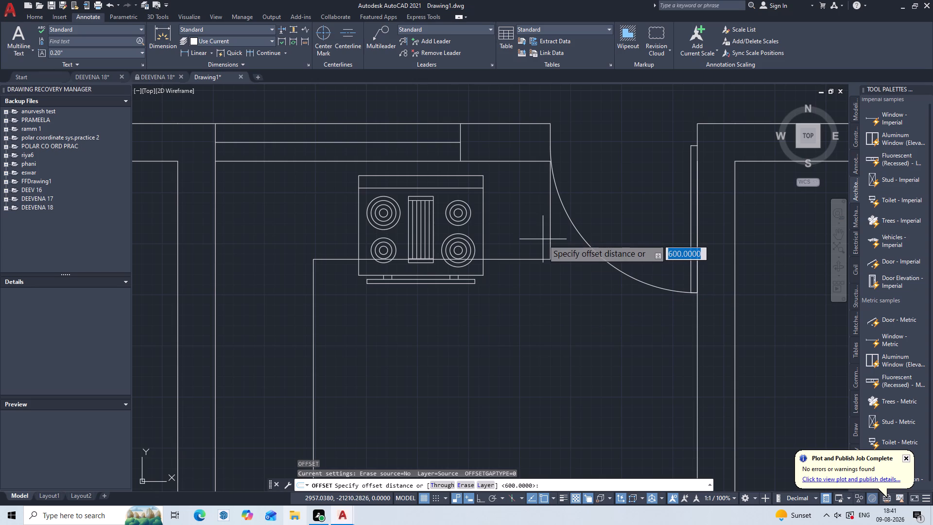
{"action": "type", "text": "100"}
{"action": "key", "text": "Return"}
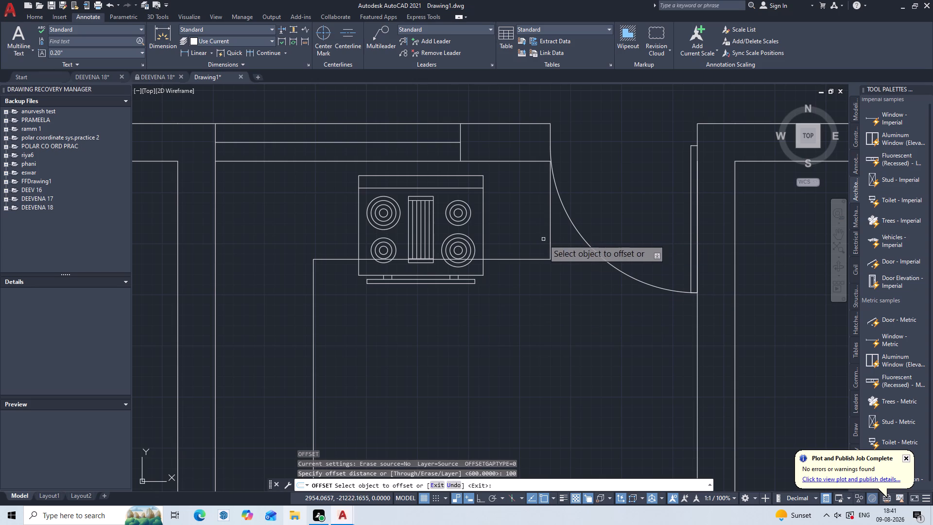
{"action": "left_click", "coordinate": [552, 226]}
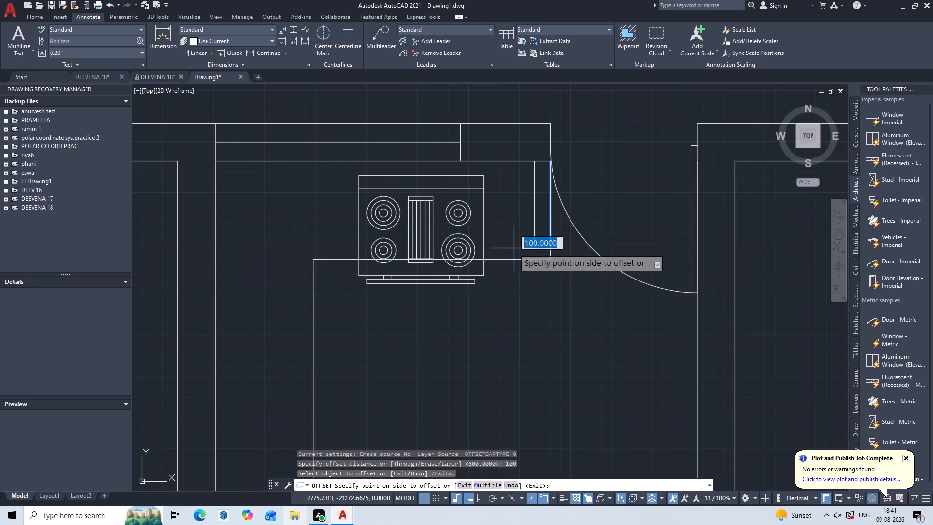
{"action": "left_click", "coordinate": [514, 248]}
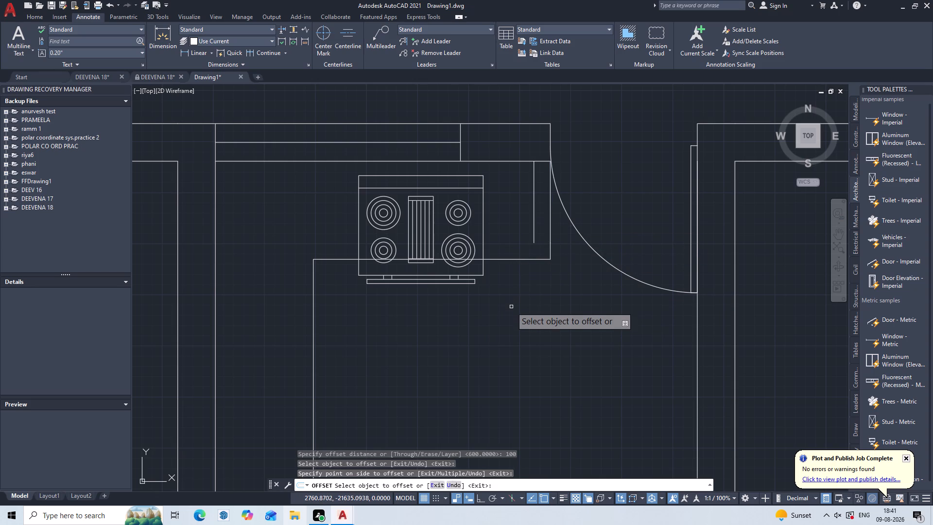
{"action": "key", "text": "Escape"}
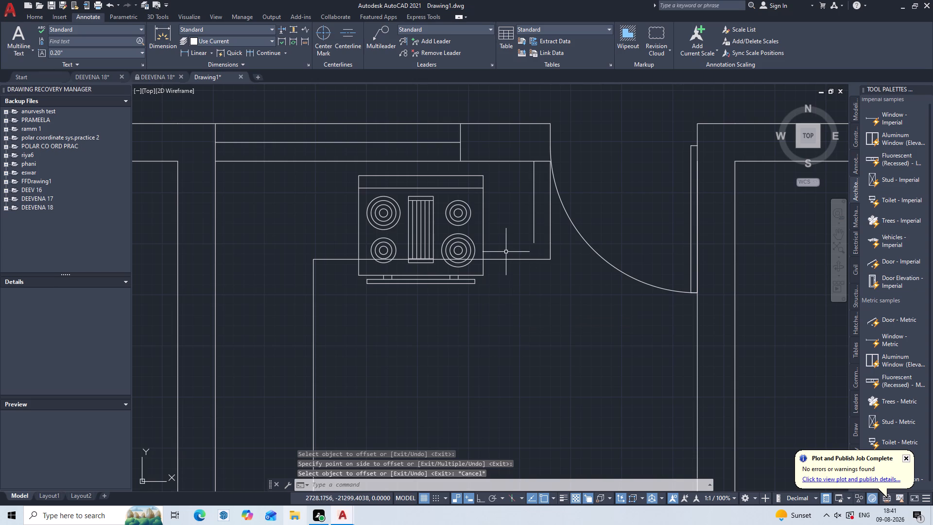
Erase the horizontal counter line that runs through the lower part of the stove block.
{"action": "left_click", "coordinate": [344, 258]}
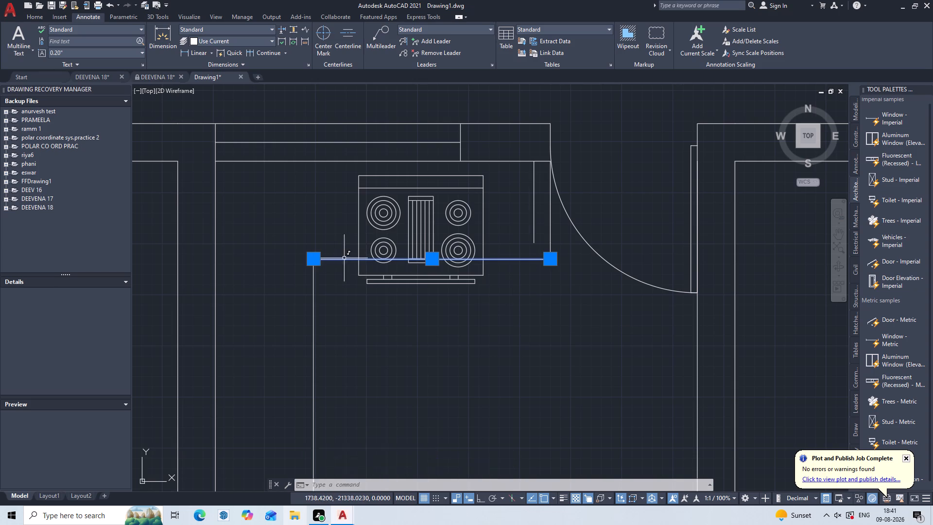
{"action": "key", "text": "Delete"}
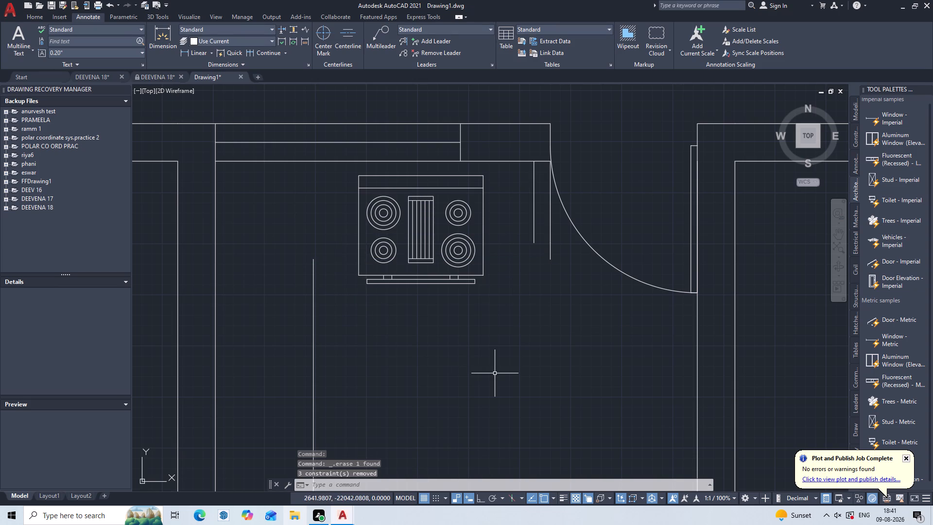
Draw a counter line 200 units south from the lower end of the east end line and on west to the vertical counter edge.
{"action": "key", "text": "l"}
{"action": "key", "text": "Return"}
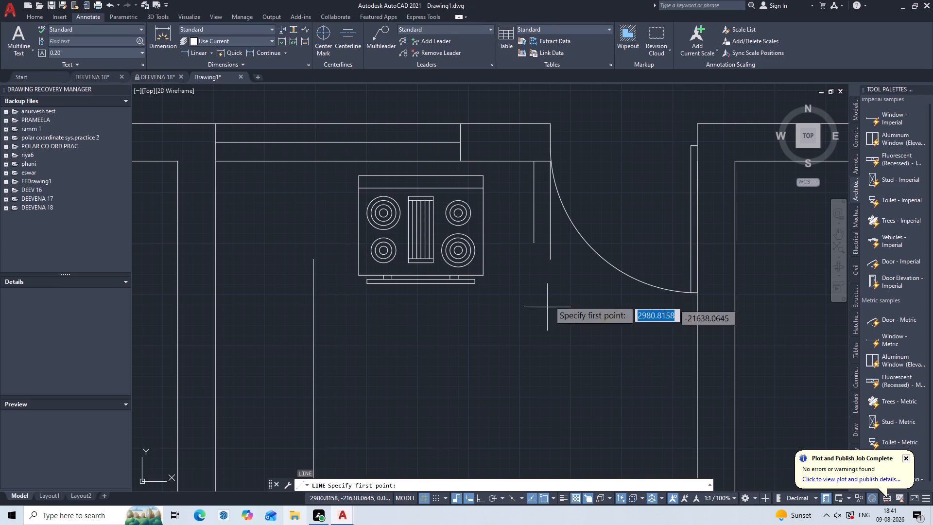
{"action": "left_click", "coordinate": [550, 259]}
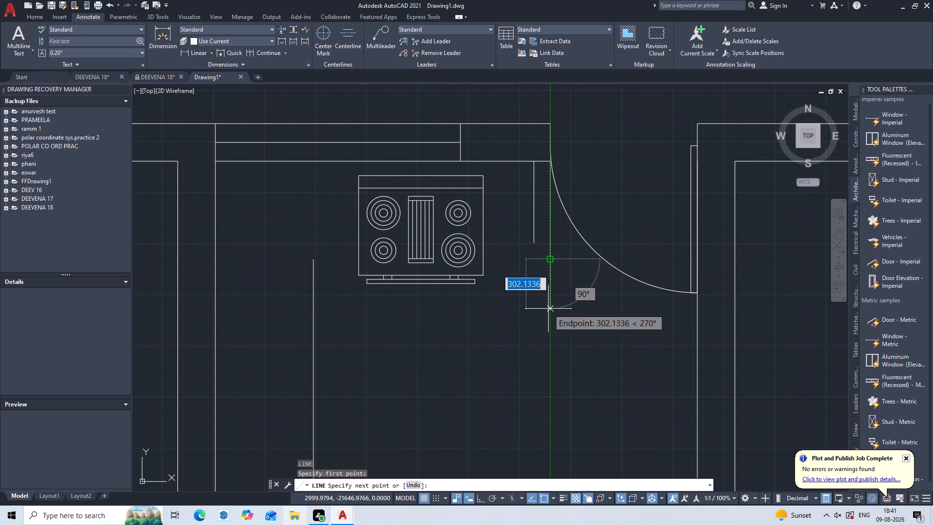
{"action": "type", "text": "200"}
{"action": "key", "text": "Return"}
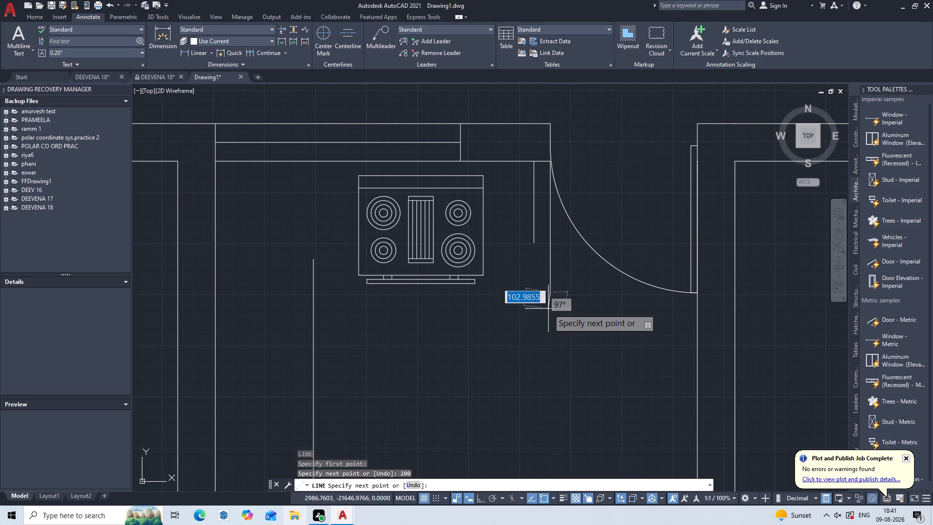
{"action": "left_click", "coordinate": [313, 295]}
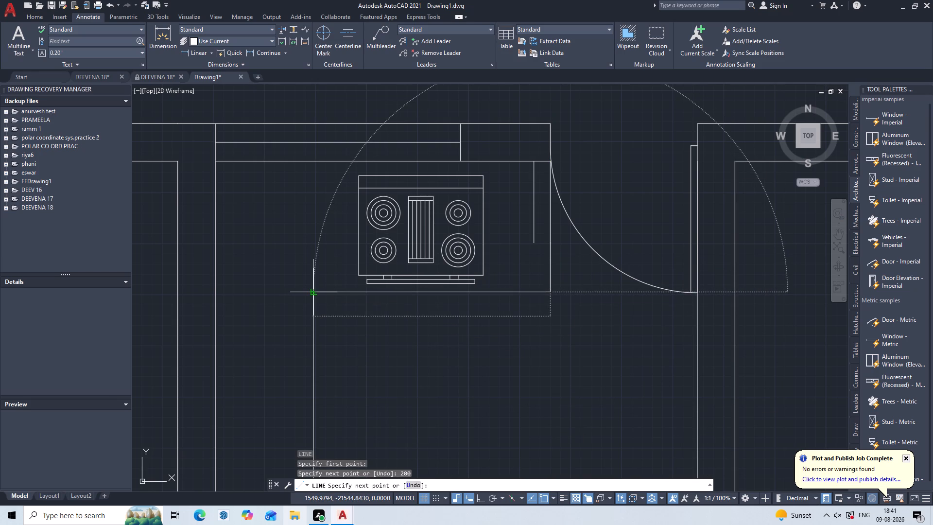
{"action": "key", "text": "Escape"}
Trim the stub of the vertical counter edge that projects above the new horizontal counter line.
{"action": "scroll", "coordinate": [392, 343], "scroll_direction": "down", "scroll_amount": 1}
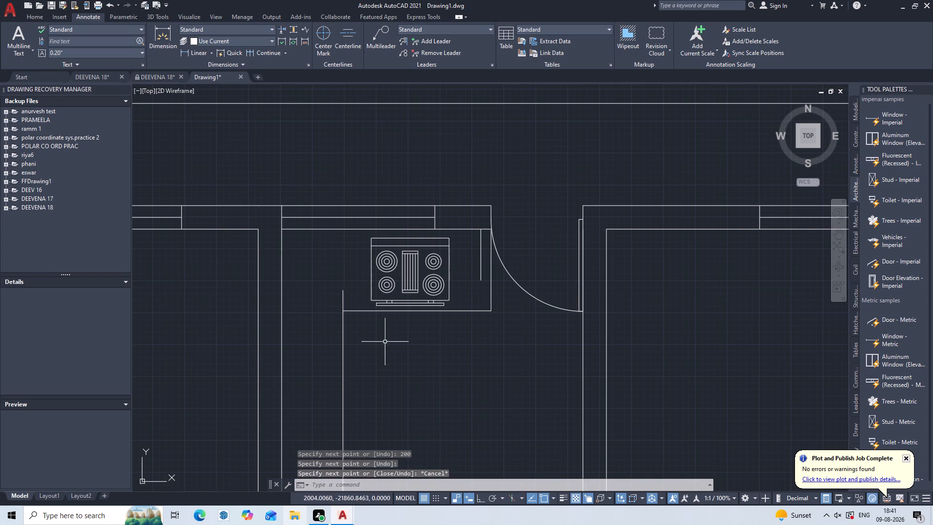
{"action": "scroll", "coordinate": [347, 297], "scroll_direction": "up", "scroll_amount": 2}
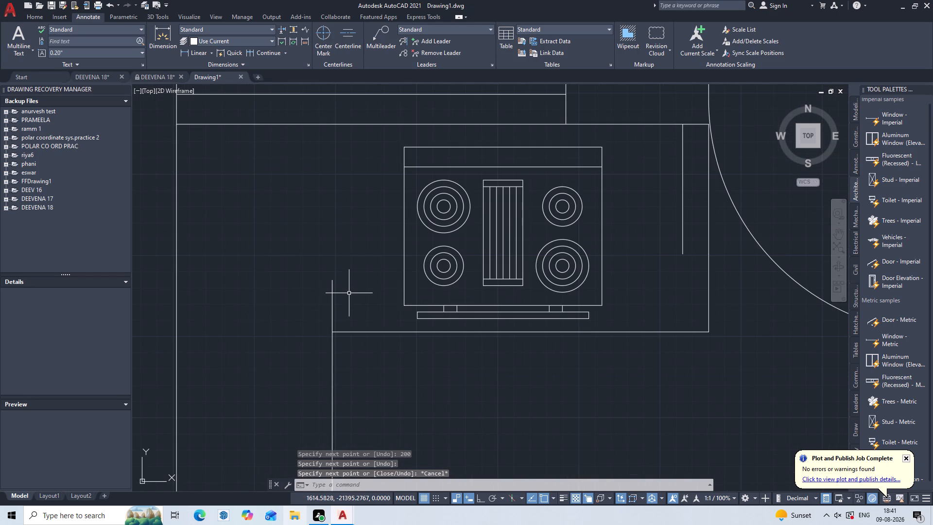
{"action": "type", "text": "TR"}
{"action": "key", "text": "Return"}
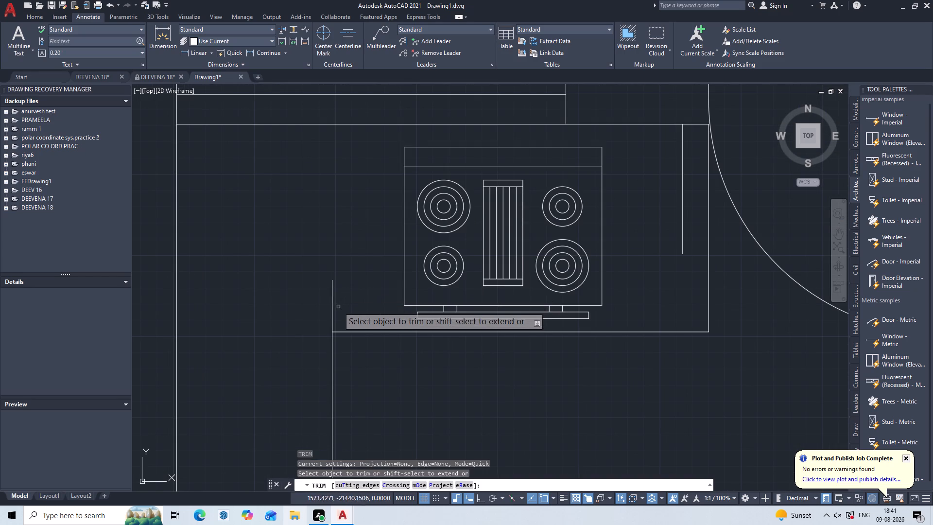
{"action": "left_click", "coordinate": [330, 314]}
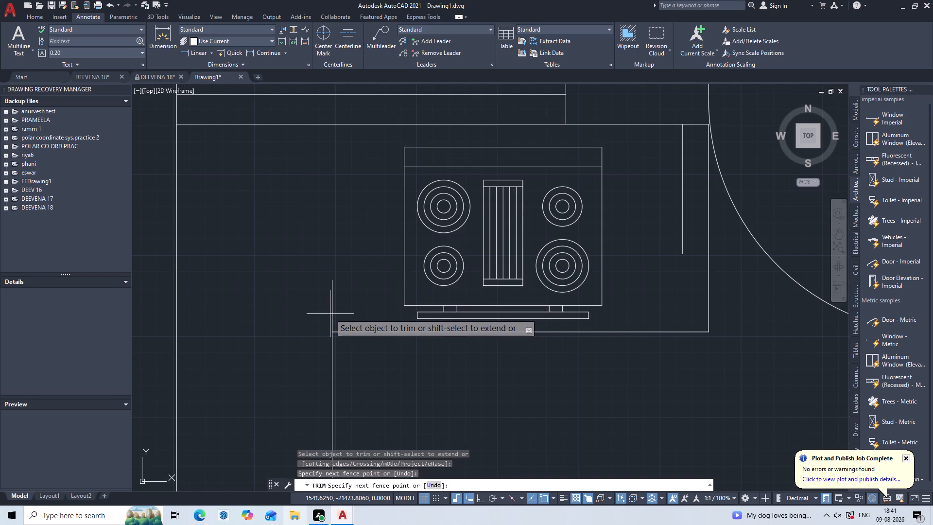
Complete the trim of the vertical counter edge's stub above the horizontal counter line.
{"action": "left_click", "coordinate": [337, 315]}
{"action": "key", "text": "Escape"}
Erase the short vertical line between the stove and the counter's east end line beside the north door.
{"action": "scroll", "coordinate": [399, 313], "scroll_direction": "down", "scroll_amount": 1}
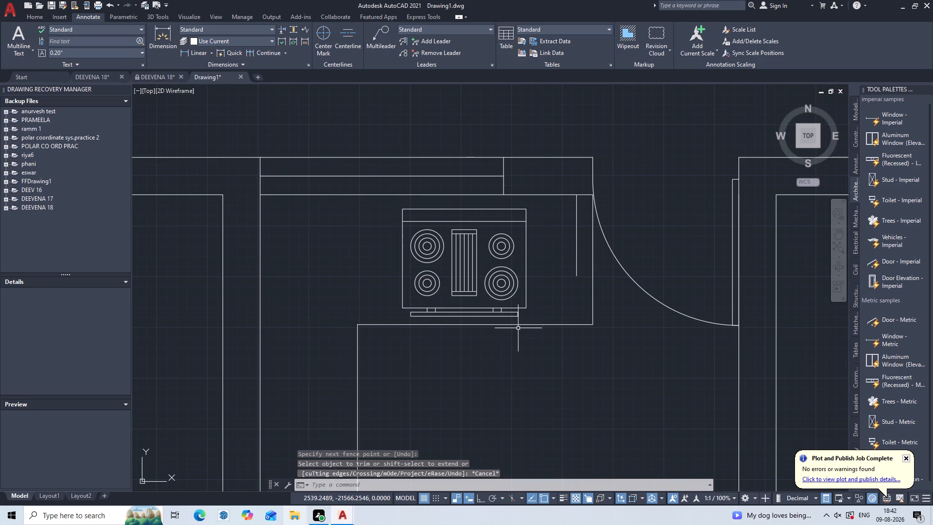
{"action": "scroll", "coordinate": [576, 250], "scroll_direction": "up", "scroll_amount": 1}
{"action": "scroll", "coordinate": [576, 250], "scroll_direction": "down", "scroll_amount": 2}
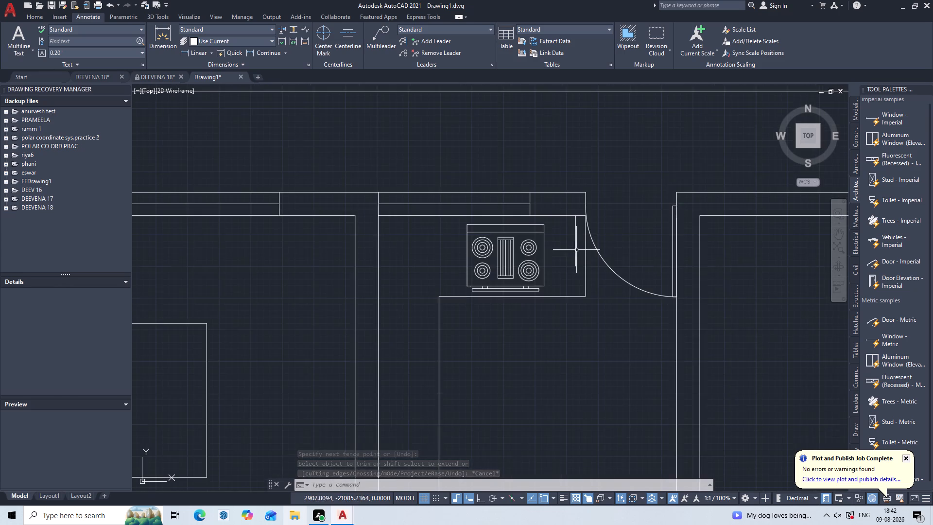
{"action": "scroll", "coordinate": [581, 263], "scroll_direction": "down", "scroll_amount": 2}
{"action": "scroll", "coordinate": [579, 263], "scroll_direction": "up", "scroll_amount": 4}
{"action": "left_click", "coordinate": [580, 256]}
{"action": "left_click", "coordinate": [544, 282]}
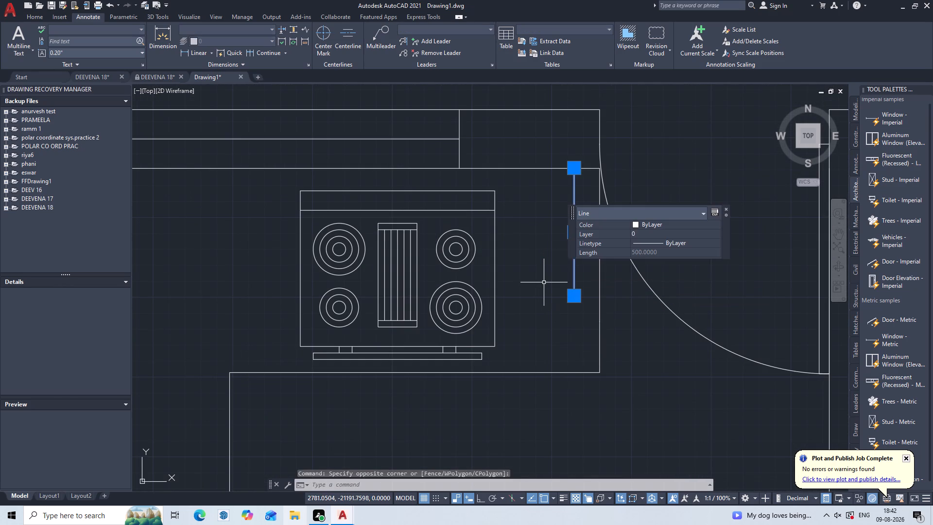
{"action": "key", "text": "Delete"}
Offset the upper, lower and middle segments of the counter's east end line 200 units west.
{"action": "key", "text": "o"}
{"action": "key", "text": "Return"}
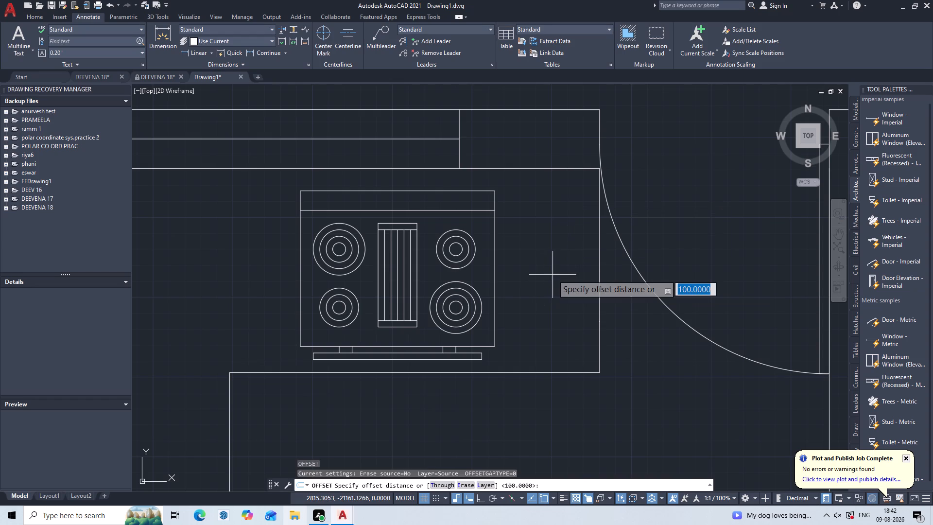
{"action": "type", "text": "200"}
{"action": "key", "text": "Return"}
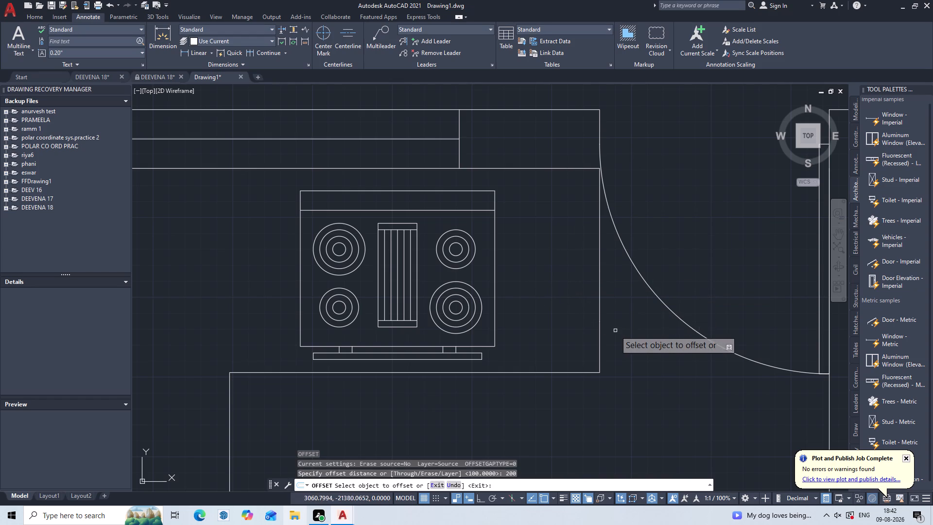
{"action": "left_click", "coordinate": [600, 291]}
{"action": "left_click", "coordinate": [563, 312]}
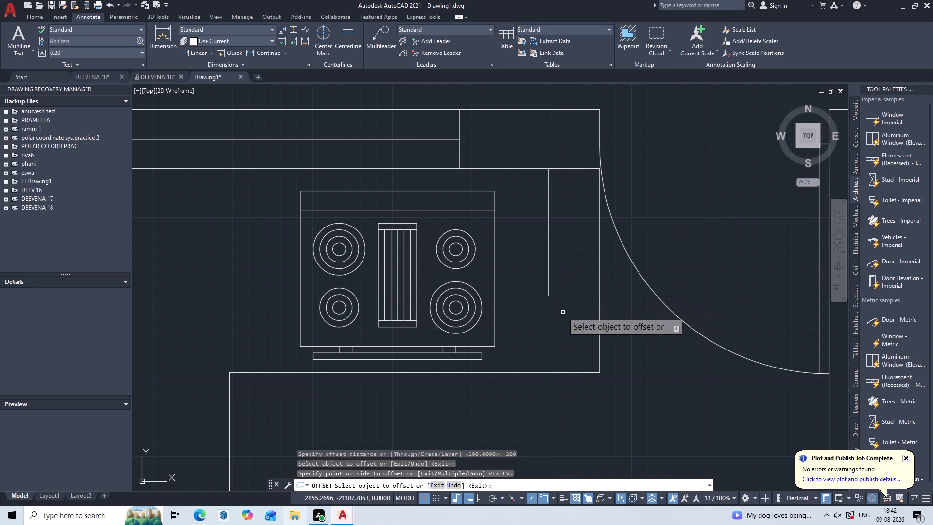
{"action": "left_click", "coordinate": [595, 351]}
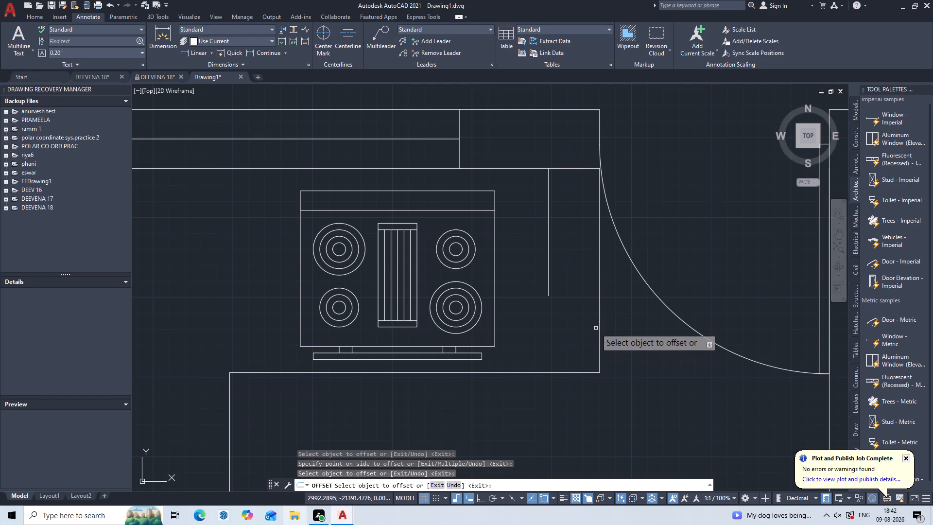
{"action": "left_click", "coordinate": [600, 334]}
{"action": "left_click", "coordinate": [541, 332]}
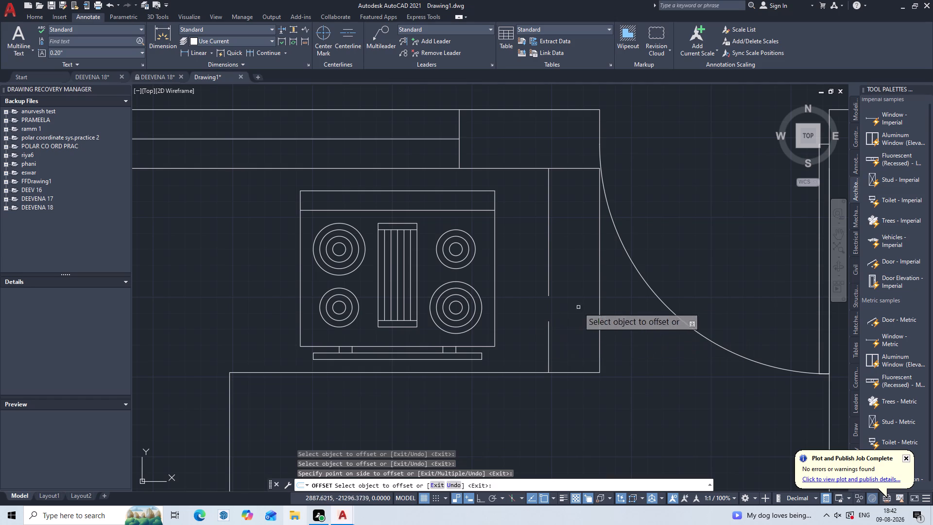
{"action": "left_click", "coordinate": [599, 312]}
{"action": "left_click", "coordinate": [573, 310]}
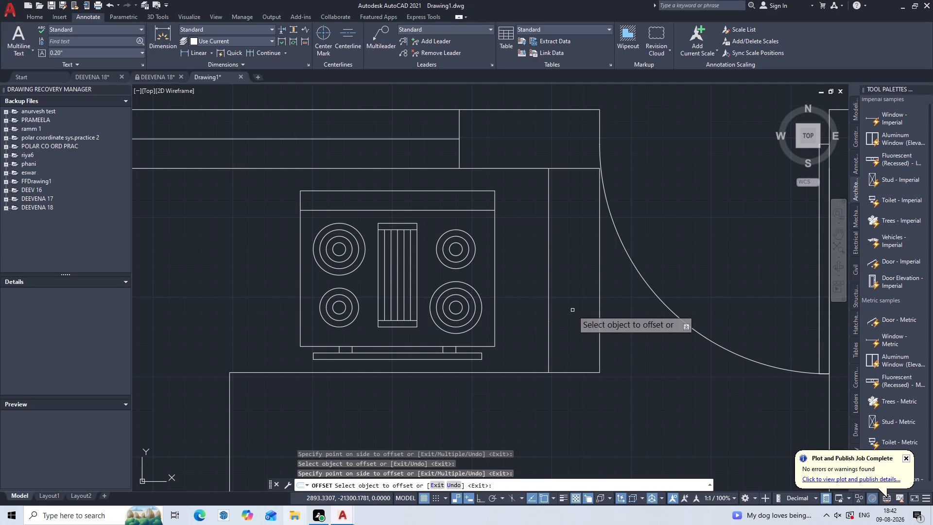
{"action": "key", "text": "Escape"}
Measure the full length of the new vertical line east of the stove with a linear dimension.
{"action": "key", "text": "d"}
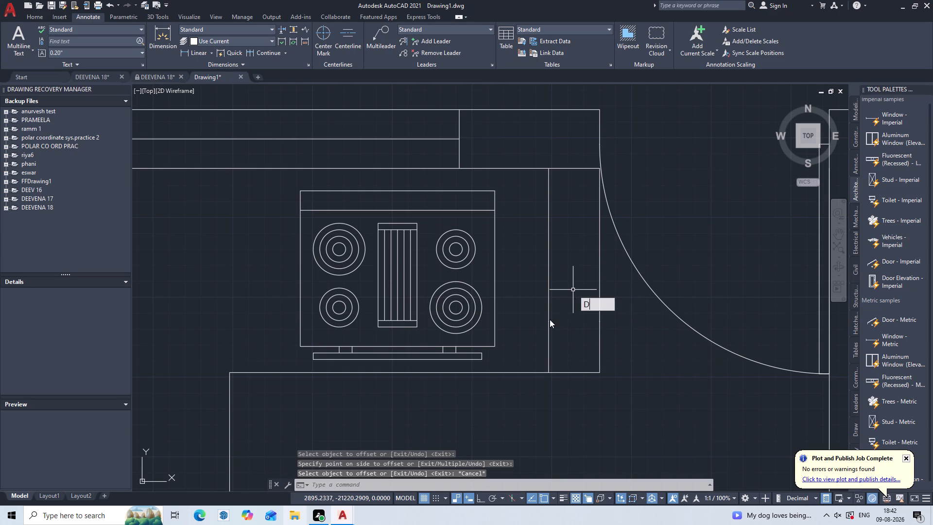
{"action": "key", "text": "l"}
{"action": "key", "text": "i"}
{"action": "key", "text": "Return"}
{"action": "left_click", "coordinate": [548, 375]}
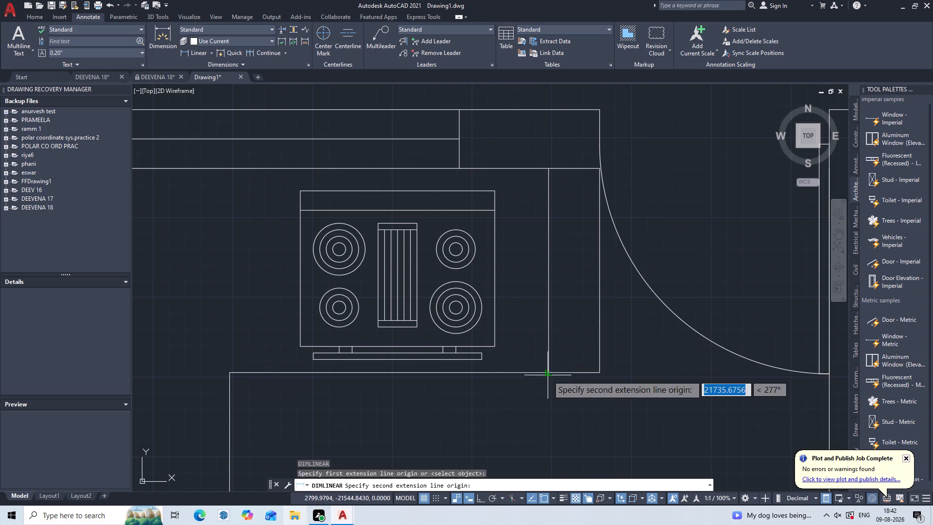
{"action": "left_click", "coordinate": [545, 169]}
{"action": "scroll", "coordinate": [537, 231], "scroll_direction": "down", "scroll_amount": 2}
{"action": "scroll", "coordinate": [534, 258], "scroll_direction": "up", "scroll_amount": 3}
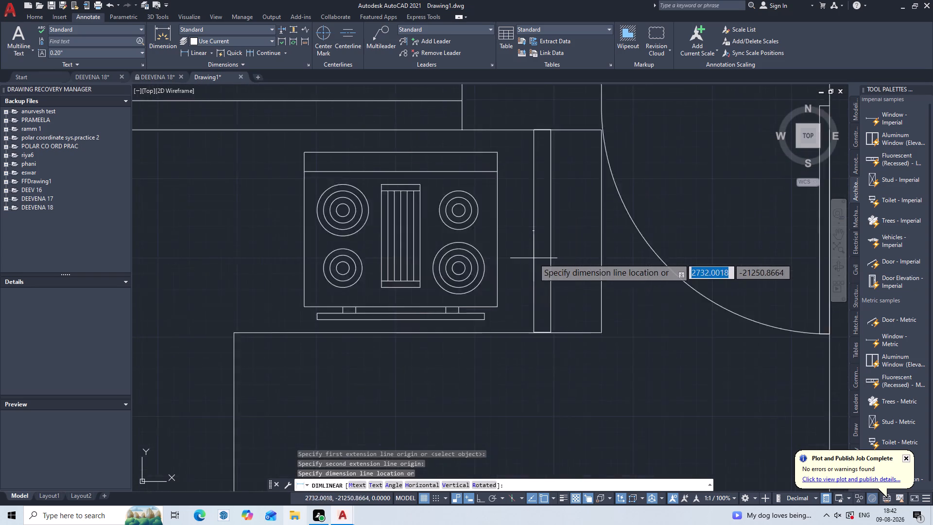
{"action": "scroll", "coordinate": [543, 241], "scroll_direction": "up", "scroll_amount": 3}
{"action": "scroll", "coordinate": [545, 175], "scroll_direction": "up", "scroll_amount": 2}
{"action": "middle_click_drag", "start_coordinate": [546, 196], "coordinate": [549, 258]}
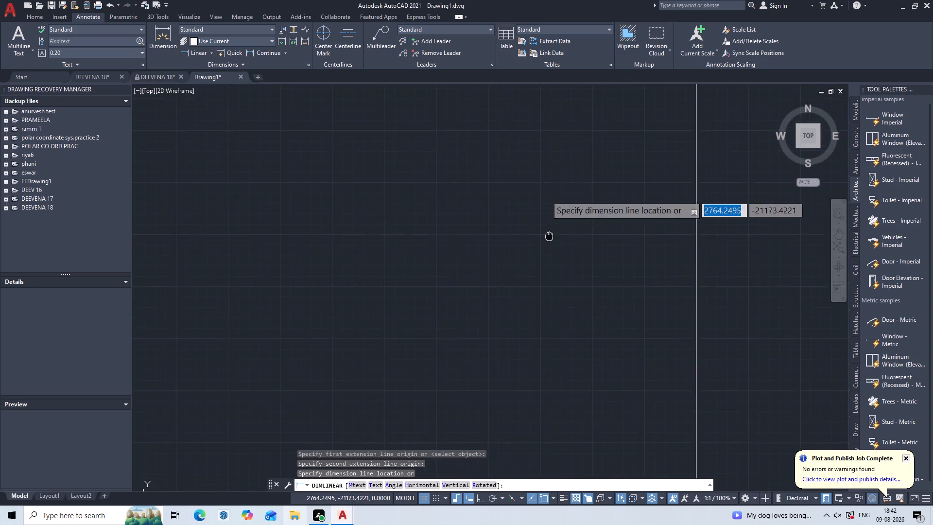
{"action": "middle_click_drag", "start_coordinate": [549, 258], "coordinate": [530, 370]}
{"action": "scroll", "coordinate": [530, 370], "scroll_direction": "up", "scroll_amount": 1}
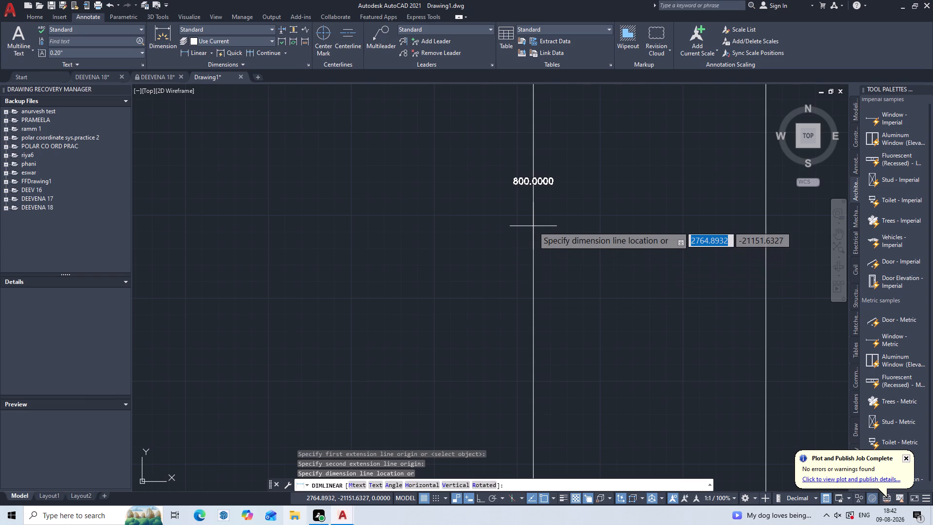
{"action": "key", "text": "Escape"}
Trim away the horizontal counter line below the stove and the vertical counter edge running south from its west end.
{"action": "scroll", "coordinate": [533, 226], "scroll_direction": "down", "scroll_amount": 3}
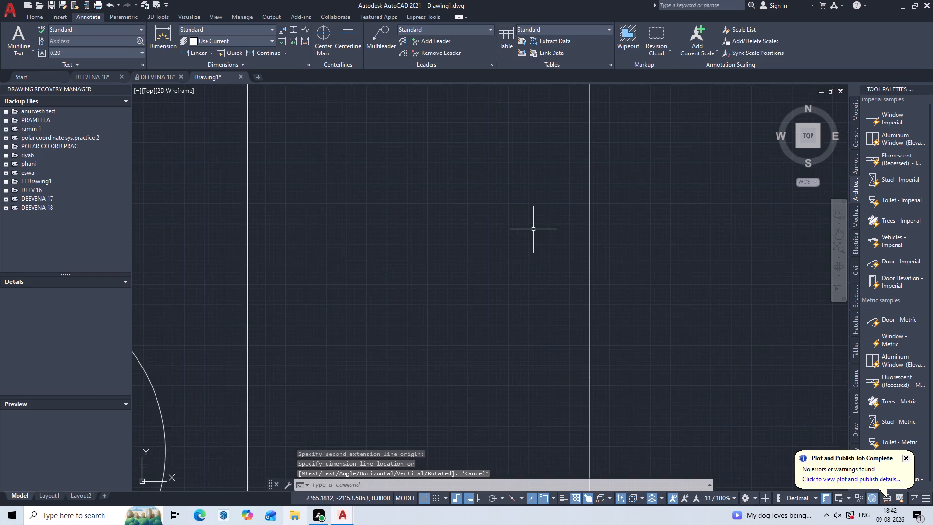
{"action": "scroll", "coordinate": [533, 229], "scroll_direction": "down", "scroll_amount": 6}
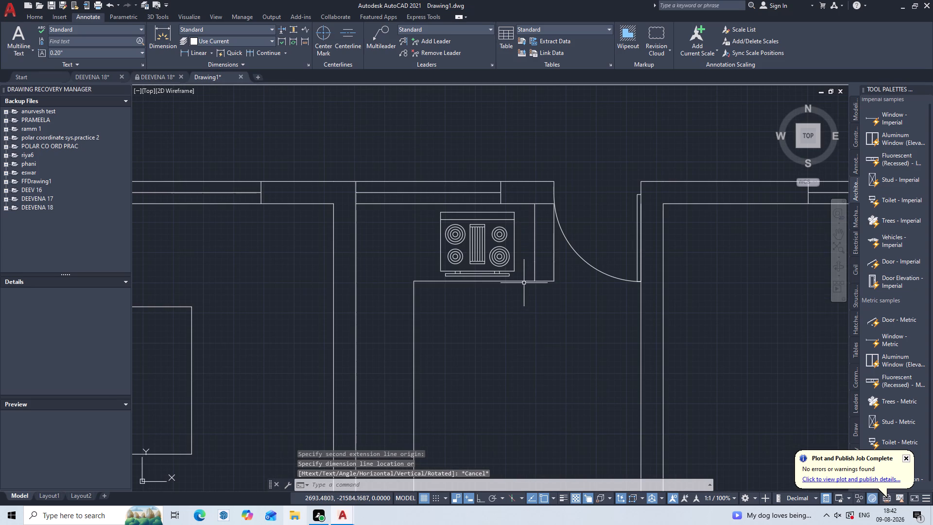
{"action": "type", "text": "TR"}
{"action": "key", "text": "Return"}
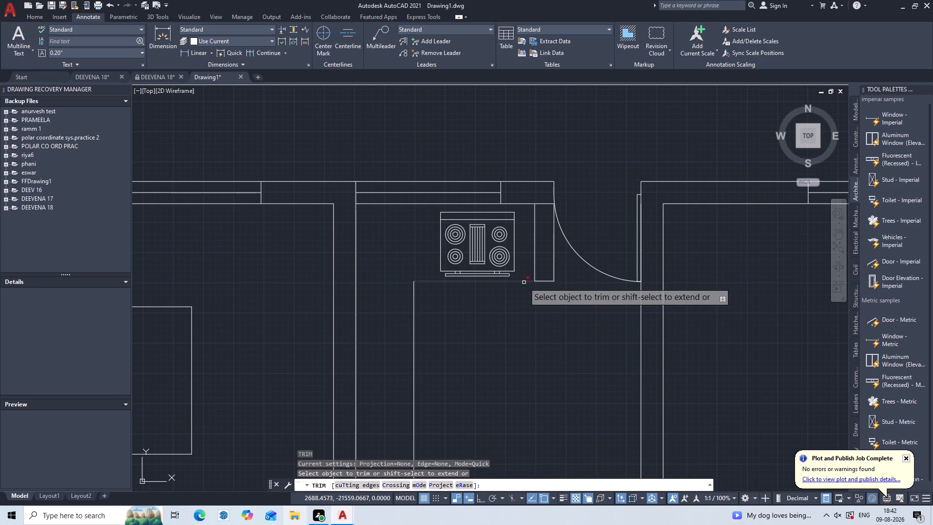
{"action": "left_click", "coordinate": [524, 282]}
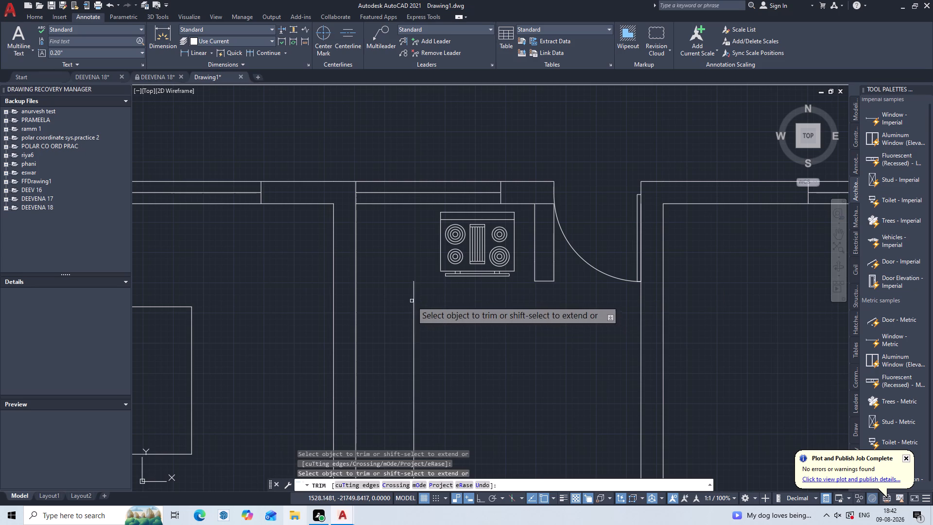
{"action": "left_click", "coordinate": [412, 301]}
{"action": "left_click", "coordinate": [414, 301]}
{"action": "left_click", "coordinate": [415, 301]}
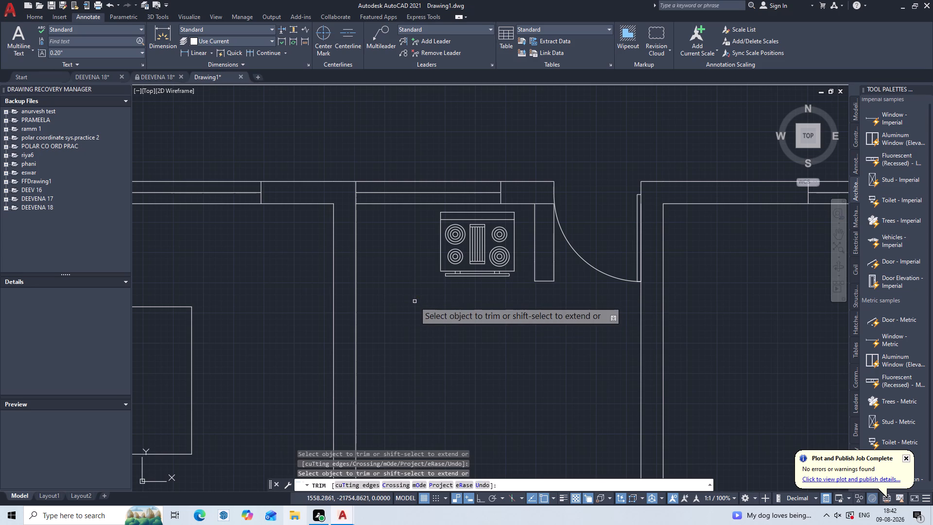
{"action": "key", "text": "Escape"}
Offset the inner line of the kitchen's west wall 800 units east as a new counter edge.
{"action": "scroll", "coordinate": [415, 301], "scroll_direction": "down", "scroll_amount": 3}
{"action": "middle_click_drag", "start_coordinate": [419, 317], "coordinate": [427, 297]}
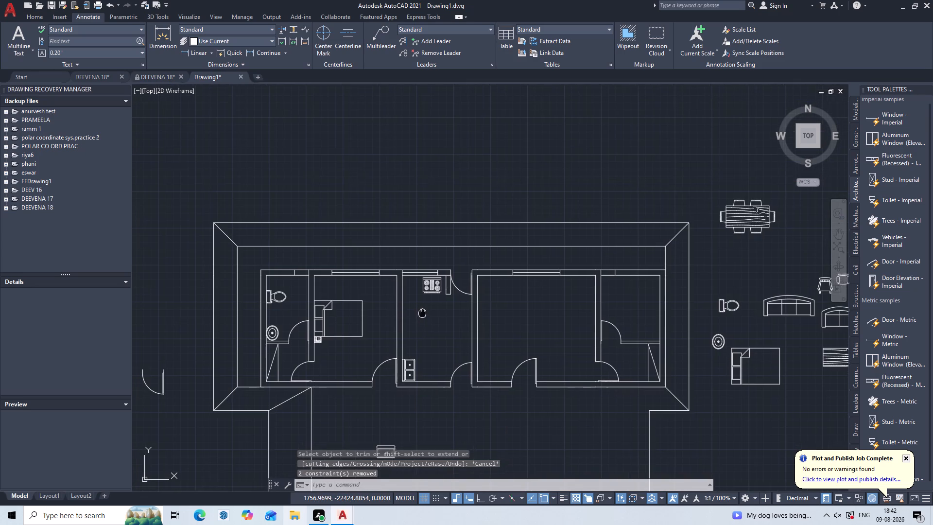
{"action": "middle_click_drag", "start_coordinate": [427, 297], "coordinate": [475, 209]}
{"action": "scroll", "coordinate": [470, 255], "scroll_direction": "up", "scroll_amount": 3}
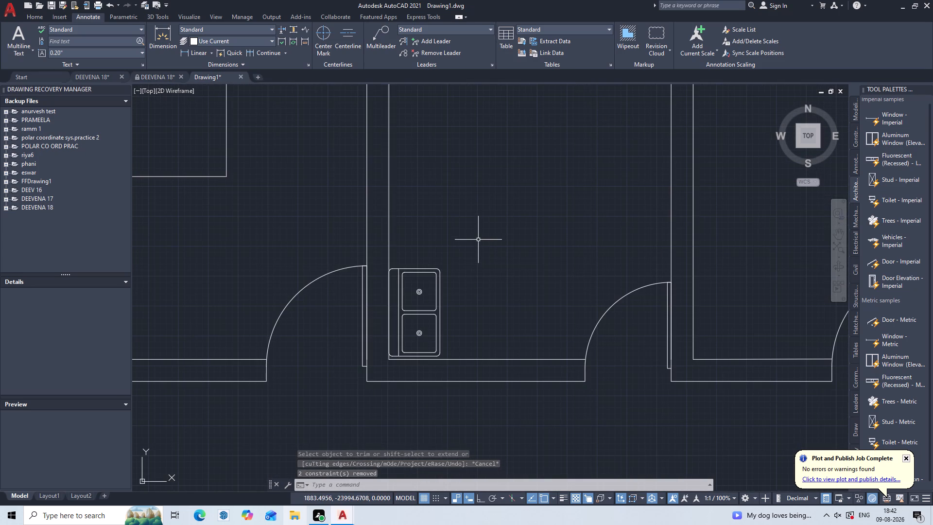
{"action": "key", "text": "o"}
{"action": "key", "text": "Return"}
{"action": "type", "text": "800"}
{"action": "key", "text": "Return"}
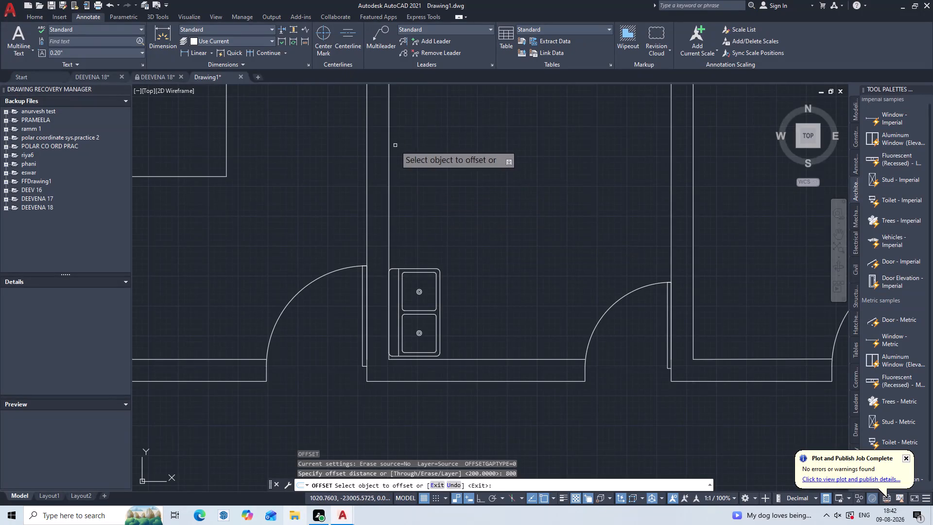
{"action": "left_click", "coordinate": [387, 201]}
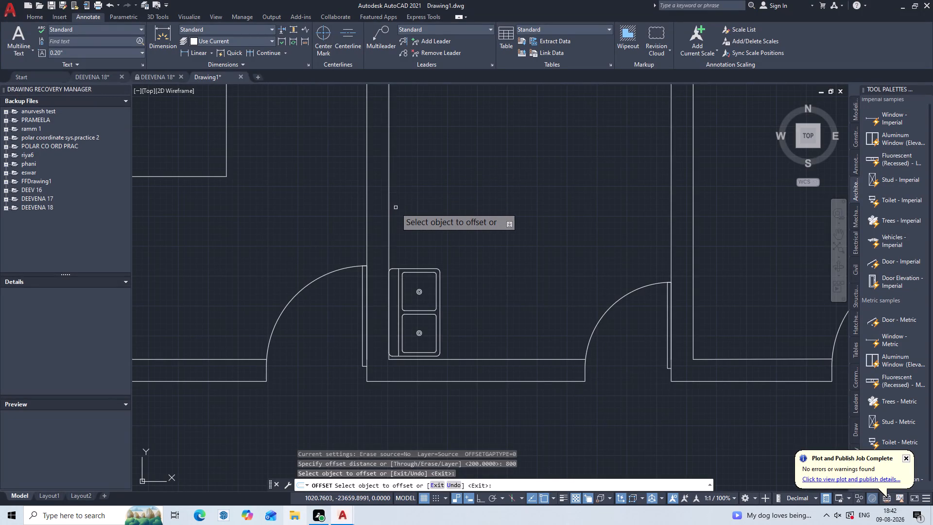
{"action": "left_click", "coordinate": [390, 194]}
{"action": "left_click", "coordinate": [411, 213]}
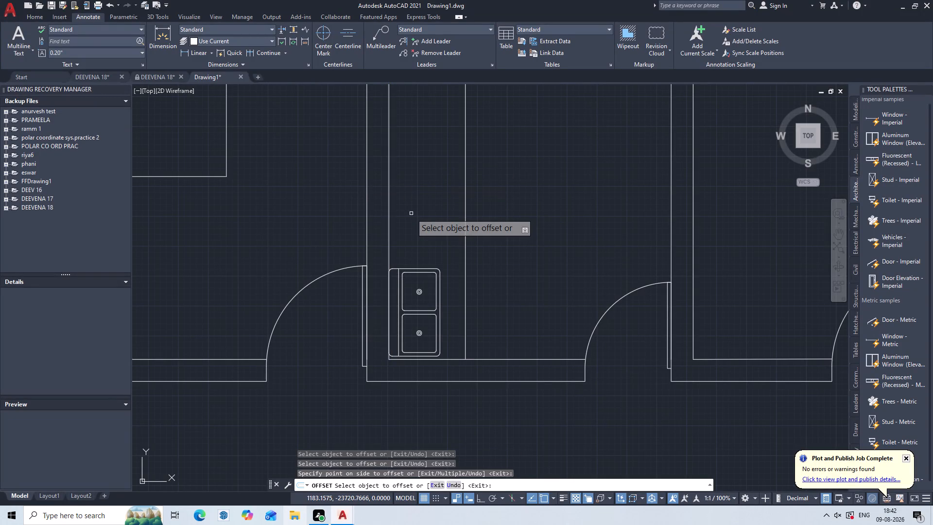
{"action": "key", "text": "Escape"}
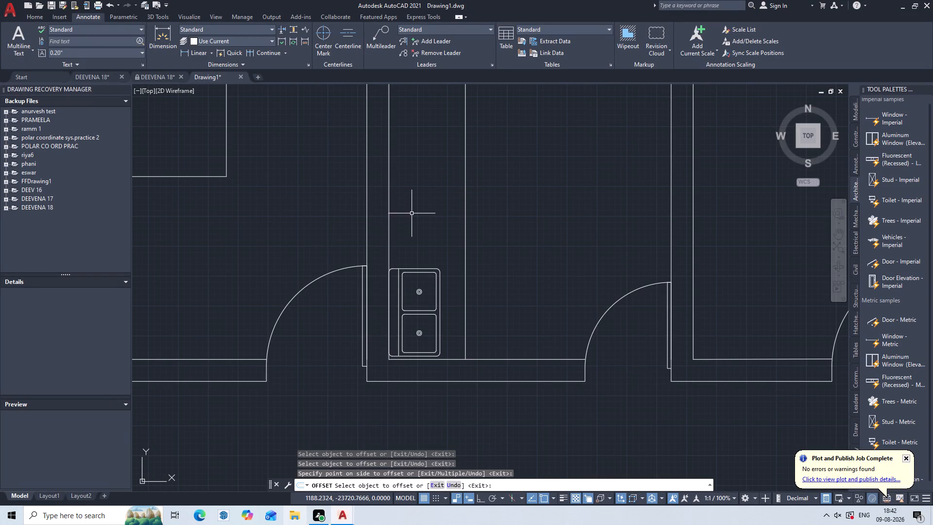
Move the double sink block slightly east and north, between the west wall and the new counter edge.
{"action": "key", "text": "m"}
{"action": "key", "text": "Return"}
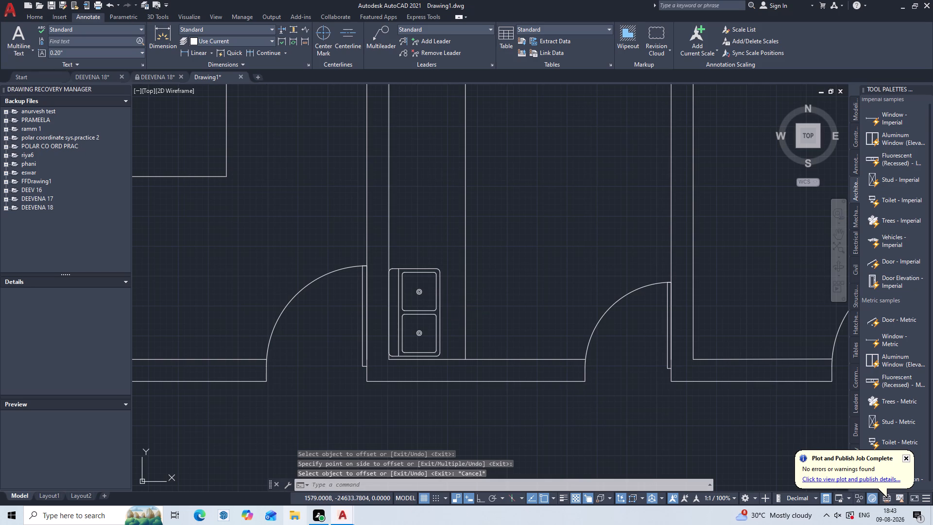
{"action": "left_click", "coordinate": [436, 276]}
{"action": "key", "text": "Return"}
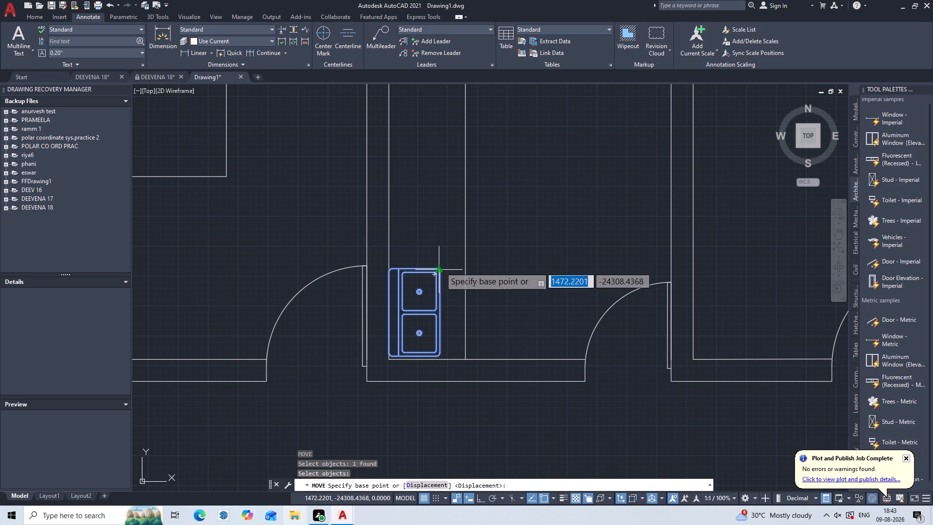
{"action": "left_click", "coordinate": [440, 267]}
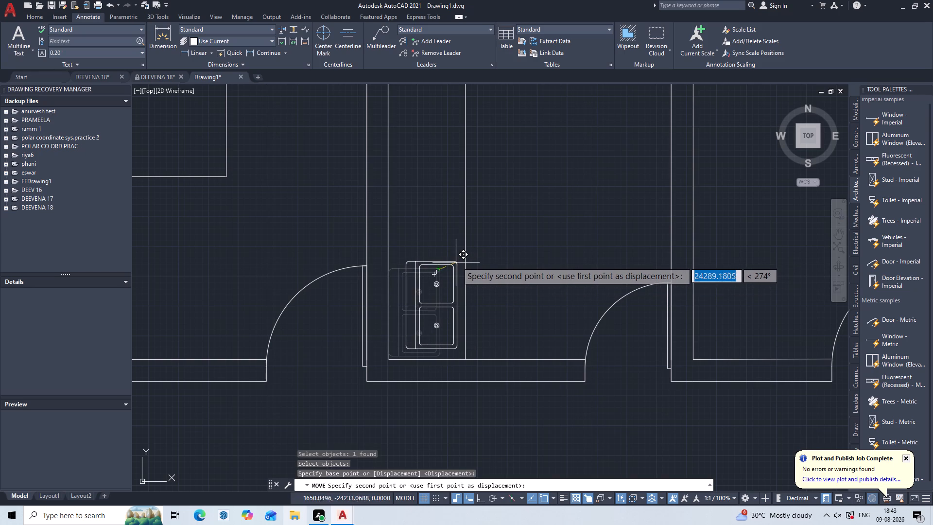
{"action": "left_click", "coordinate": [457, 262]}
{"action": "key", "text": "Escape"}
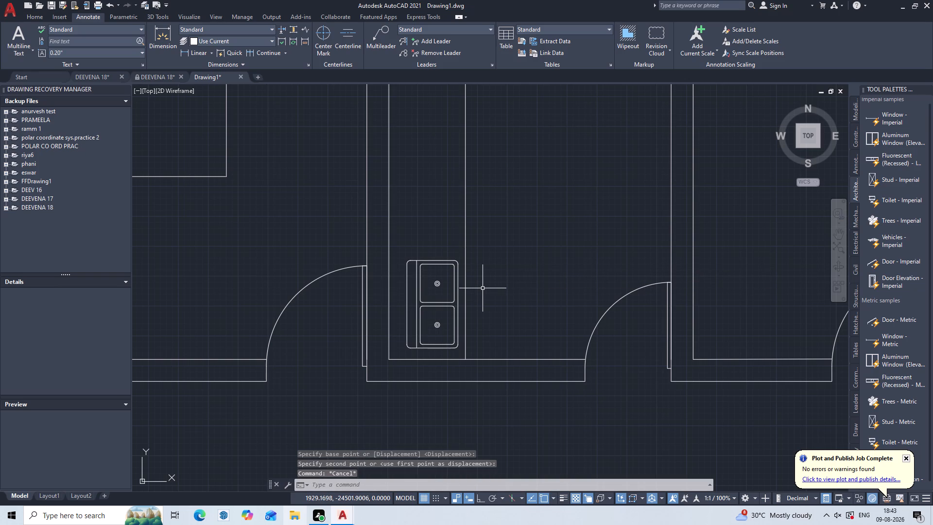
Draw a horizontal counter line from the lower end of the vertical line east of the stove west to the vertical counter edge.
{"action": "scroll", "coordinate": [483, 288], "scroll_direction": "down", "scroll_amount": 2}
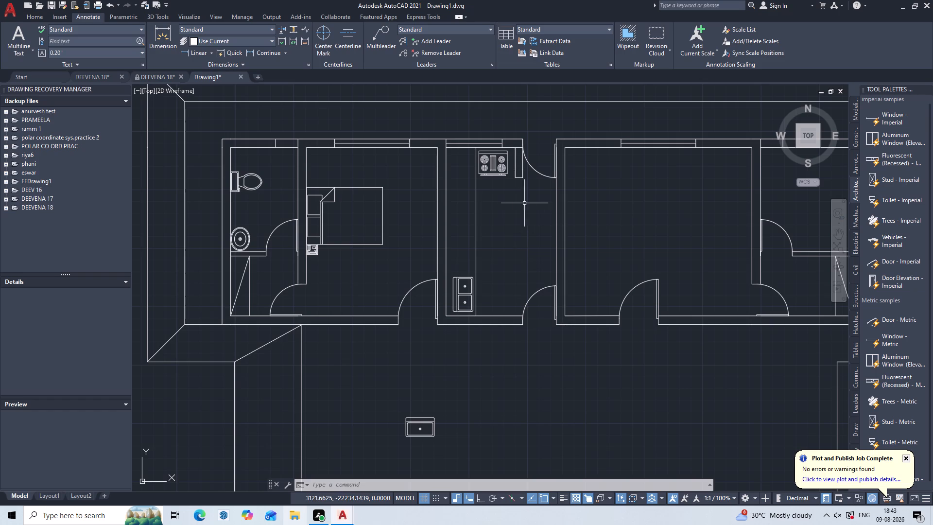
{"action": "scroll", "coordinate": [521, 203], "scroll_direction": "up", "scroll_amount": 3}
{"action": "middle_click_drag", "start_coordinate": [520, 232], "coordinate": [516, 373]}
{"action": "key", "text": "l"}
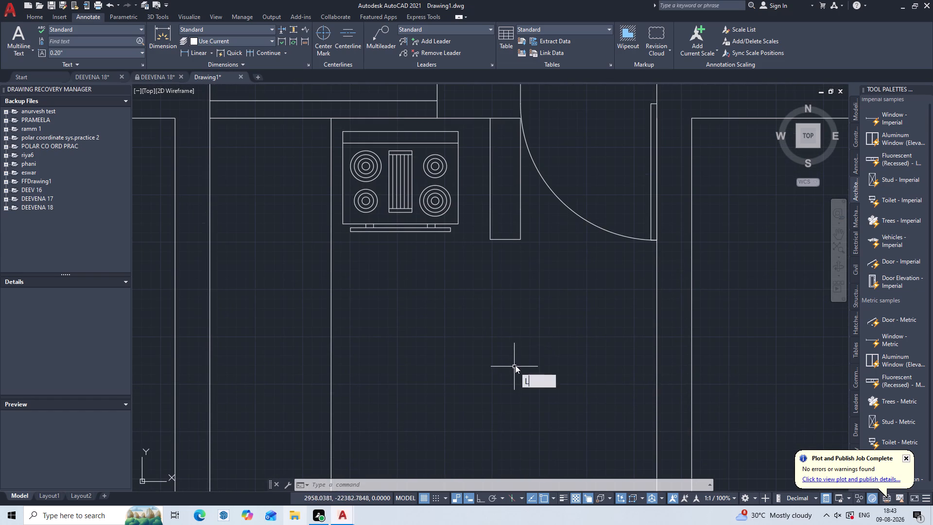
{"action": "key", "text": "Return"}
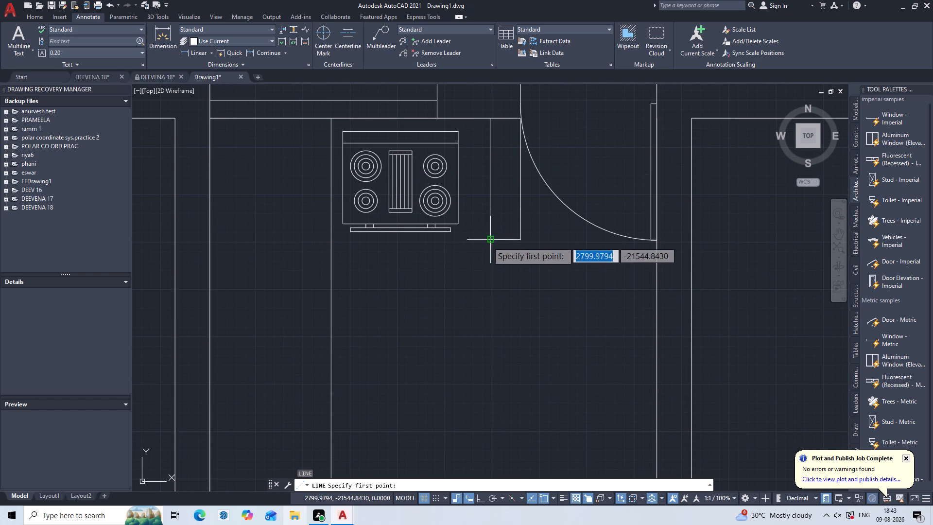
{"action": "left_click", "coordinate": [490, 240]}
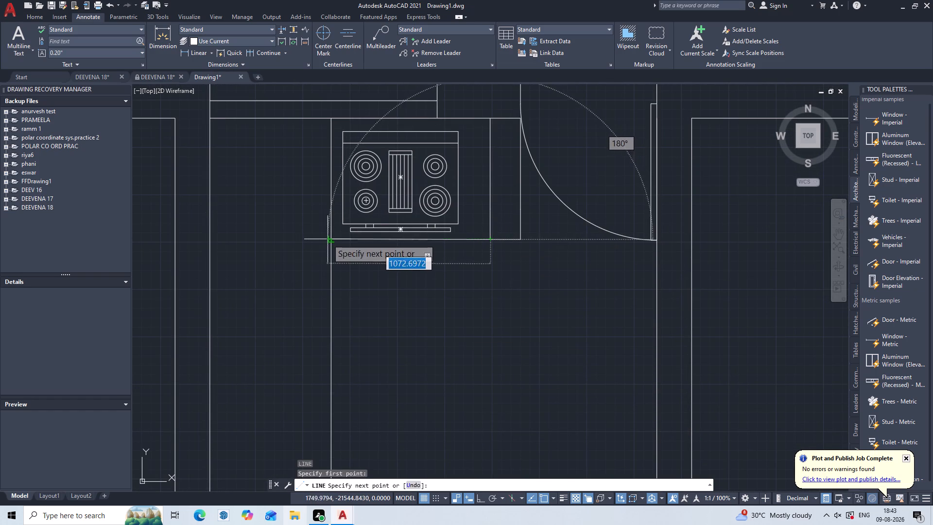
{"action": "left_click", "coordinate": [329, 242]}
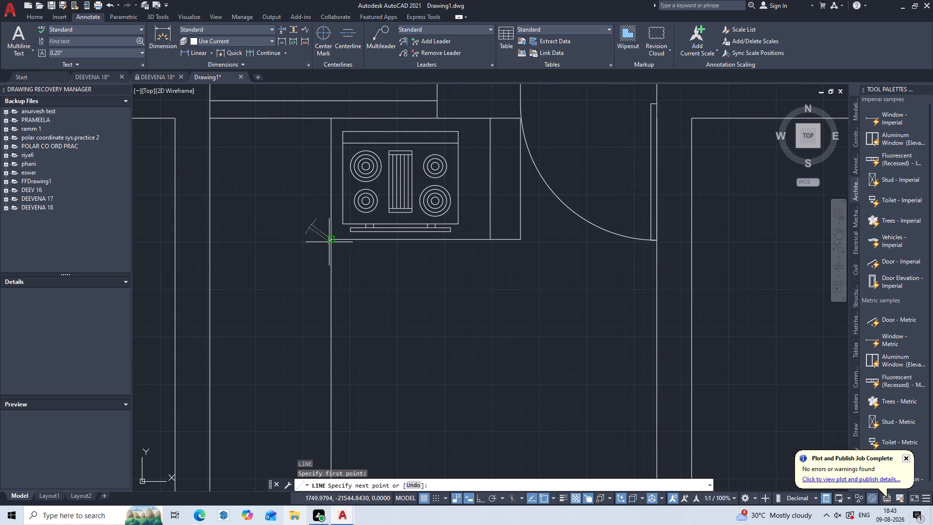
{"action": "key", "text": "Escape"}
{"action": "scroll", "coordinate": [391, 312], "scroll_direction": "down", "scroll_amount": 2}
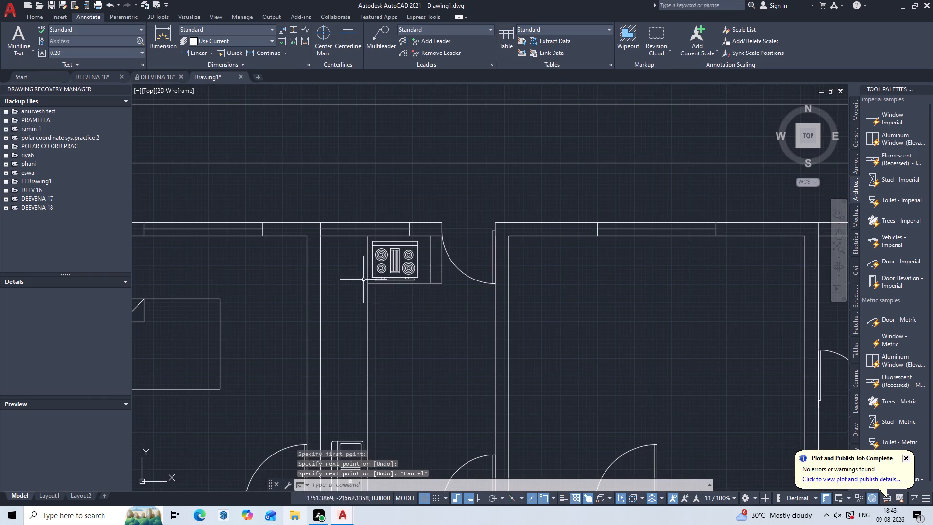
Trim away the vertical counter edge beside the stove, between the north wall and the horizontal counter line.
{"action": "scroll", "coordinate": [367, 272], "scroll_direction": "up", "scroll_amount": 2}
{"action": "type", "text": "TR"}
{"action": "key", "text": "Return"}
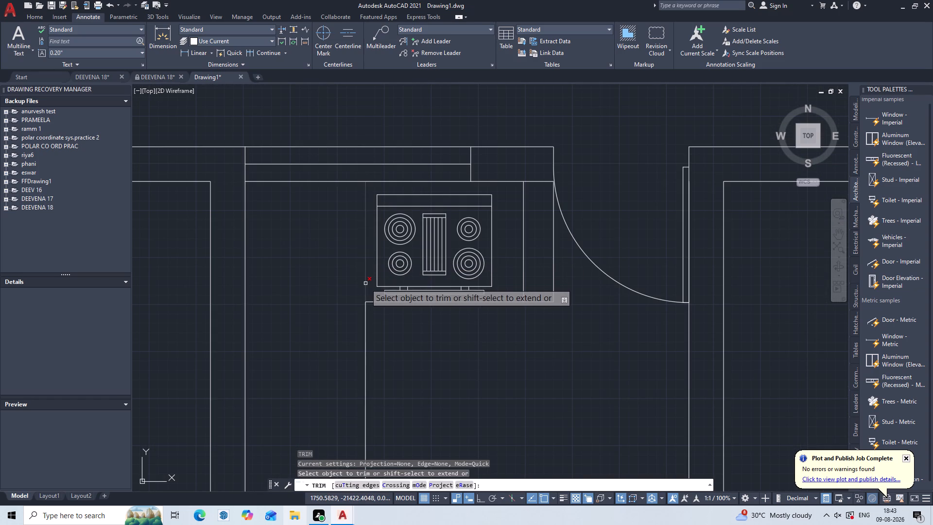
{"action": "left_click", "coordinate": [365, 284]}
{"action": "key", "text": "Escape"}
{"action": "key", "text": "Escape"}
{"action": "key", "text": "Escape"}
{"action": "key", "text": "Escape"}
{"action": "key", "text": "Escape"}
{"action": "key", "text": "Escape"}
{"action": "key", "text": "Escape"}
{"action": "key", "text": "Escape"}
{"action": "key", "text": "Escape"}
{"action": "key", "text": "Escape"}
{"action": "key", "text": "Escape"}
Draw a 300 by 2000 rectangle against the inner face of the bedroom's east wall, opposite the bed.
{"action": "scroll", "coordinate": [365, 284], "scroll_direction": "down", "scroll_amount": 2}
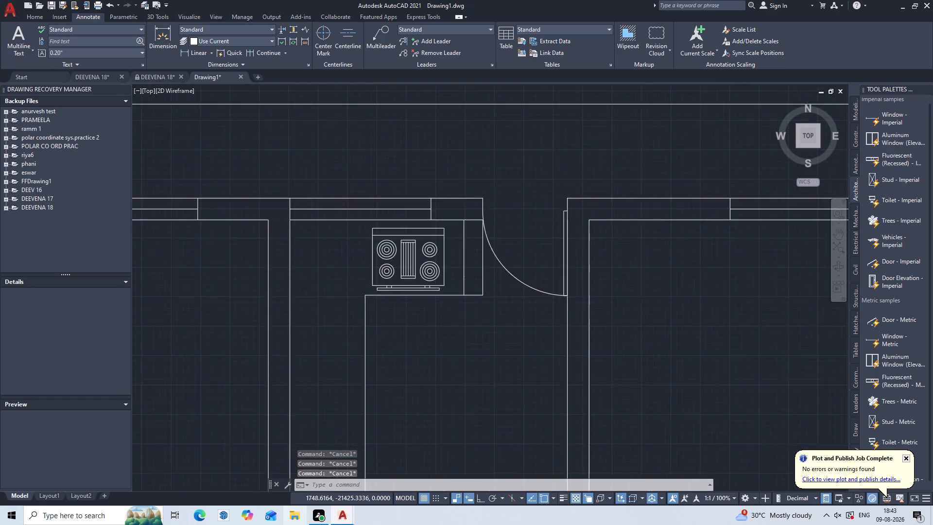
{"action": "scroll", "coordinate": [365, 284], "scroll_direction": "down", "scroll_amount": 2}
{"action": "middle_click_drag", "start_coordinate": [346, 343], "coordinate": [422, 295]}
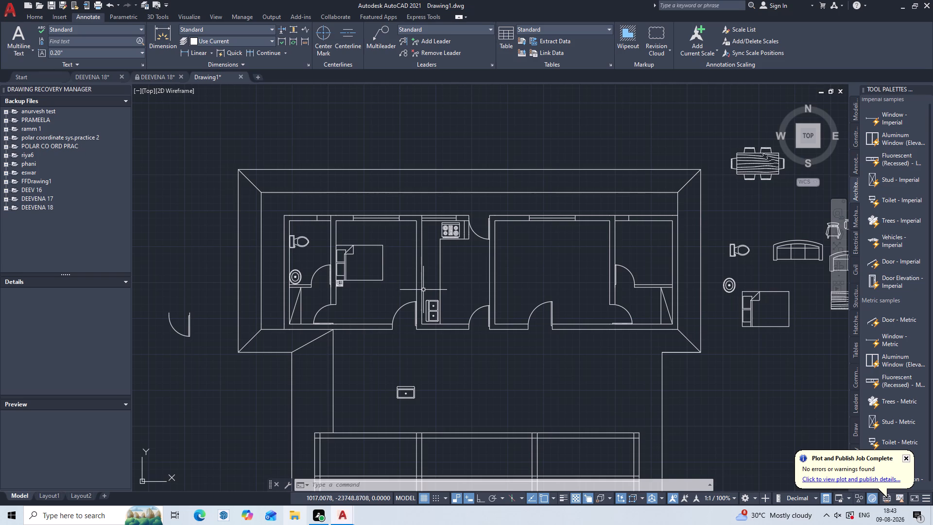
{"action": "type", "text": "RE"}
{"action": "key", "text": "Return"}
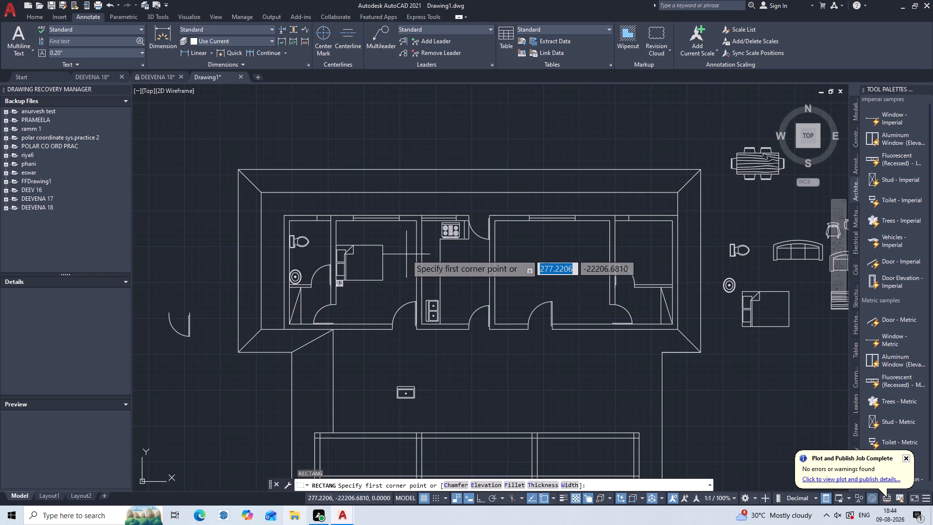
{"action": "scroll", "coordinate": [406, 252], "scroll_direction": "up", "scroll_amount": 2}
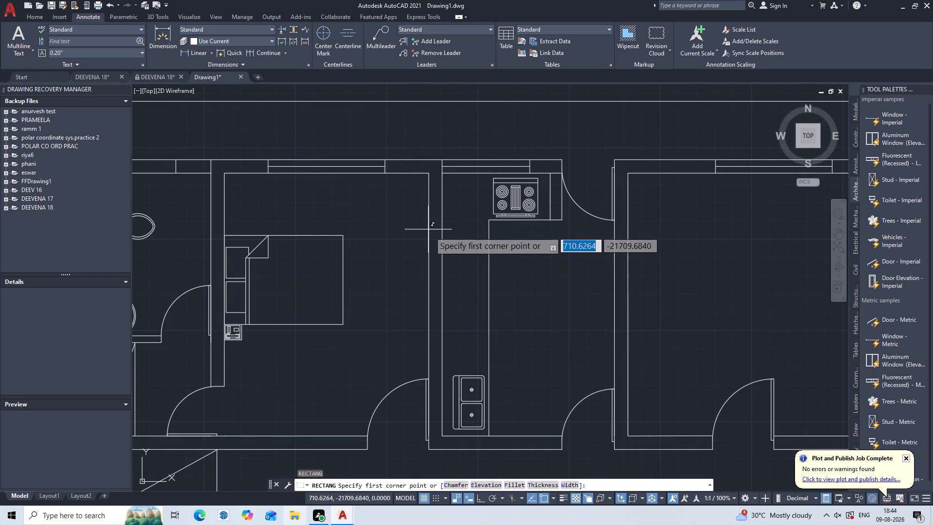
{"action": "left_click", "coordinate": [430, 231]}
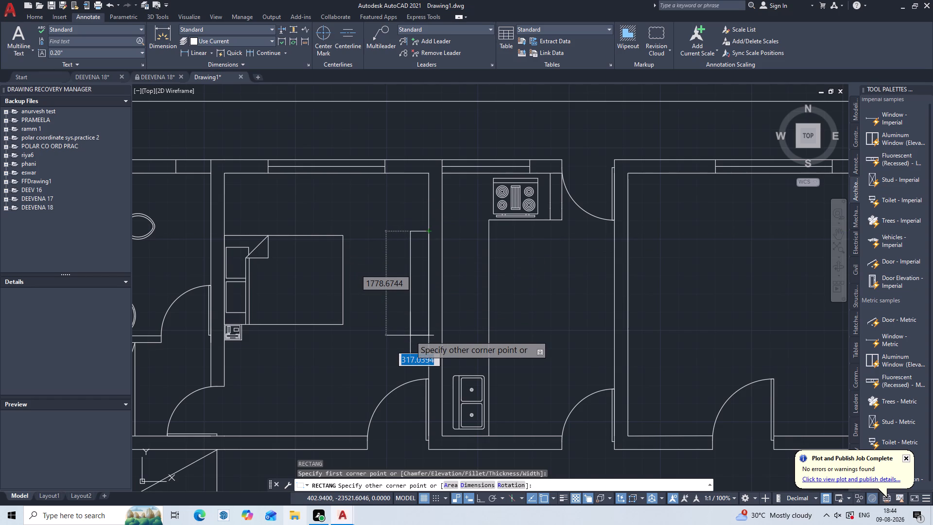
{"action": "key", "text": "d"}
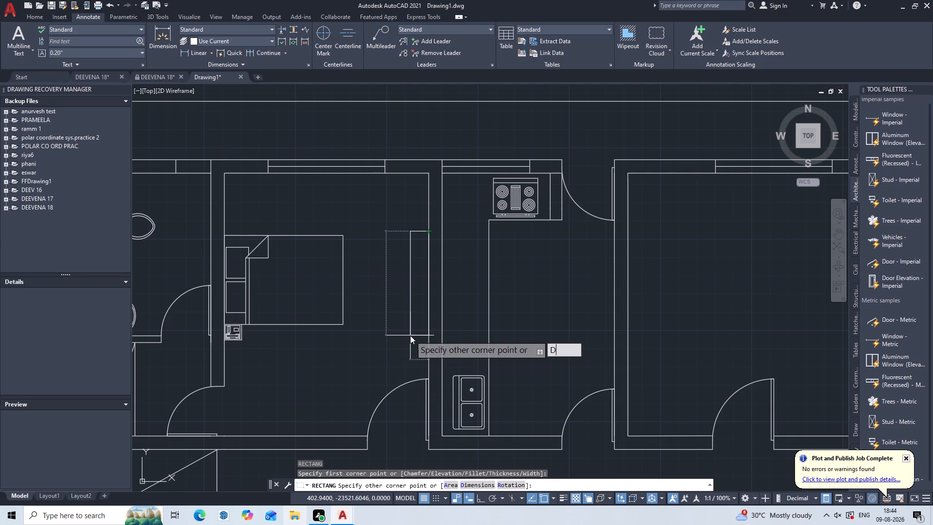
{"action": "key", "text": "Return"}
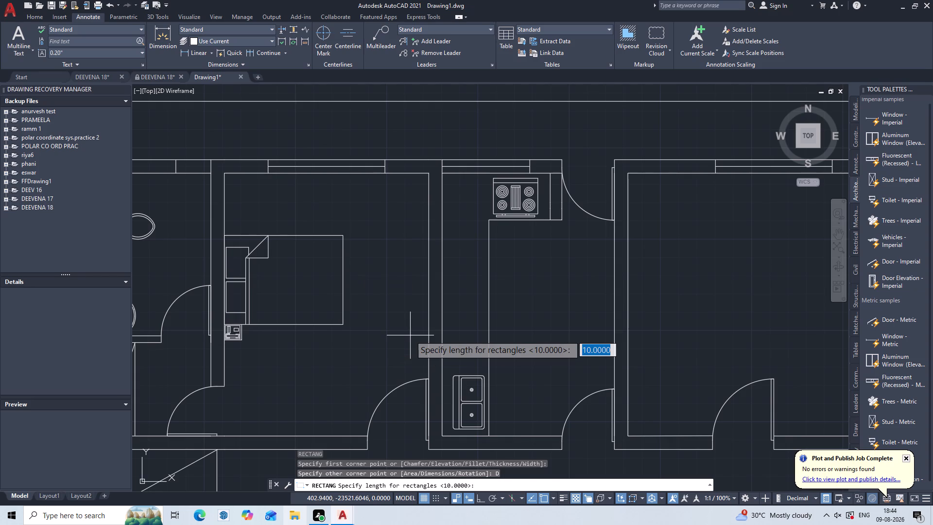
{"action": "key", "text": "2"}
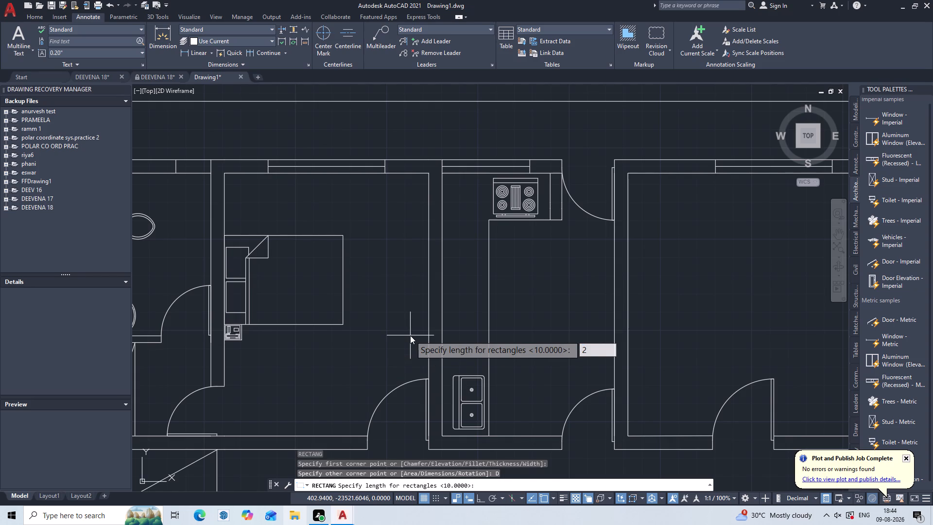
{"action": "key", "text": "BackSpace"}
{"action": "type", "text": "300"}
{"action": "key", "text": "Return"}
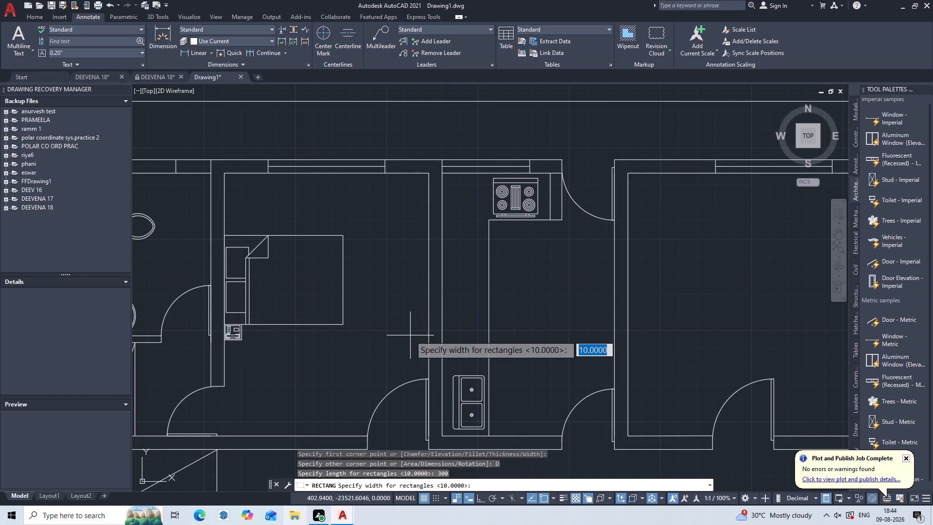
{"action": "type", "text": "200"}
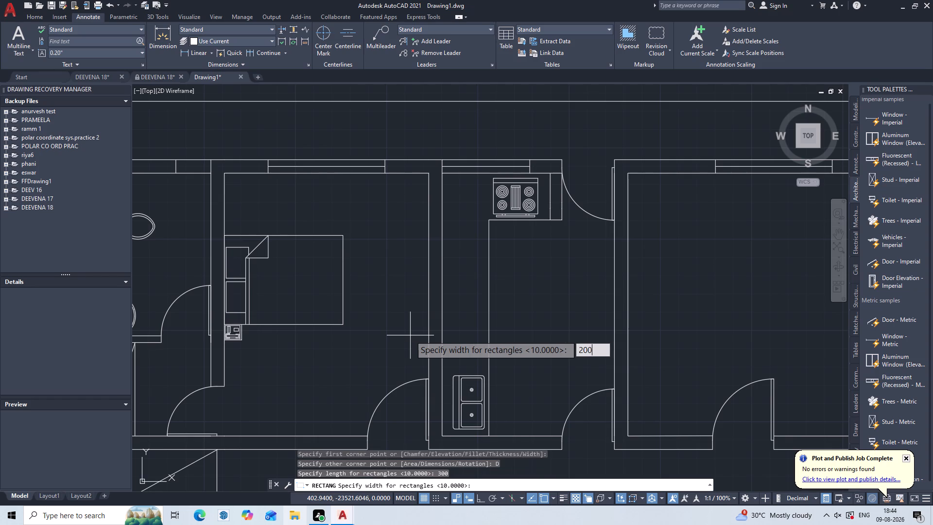
{"action": "key", "text": "0"}
{"action": "key", "text": "Return"}
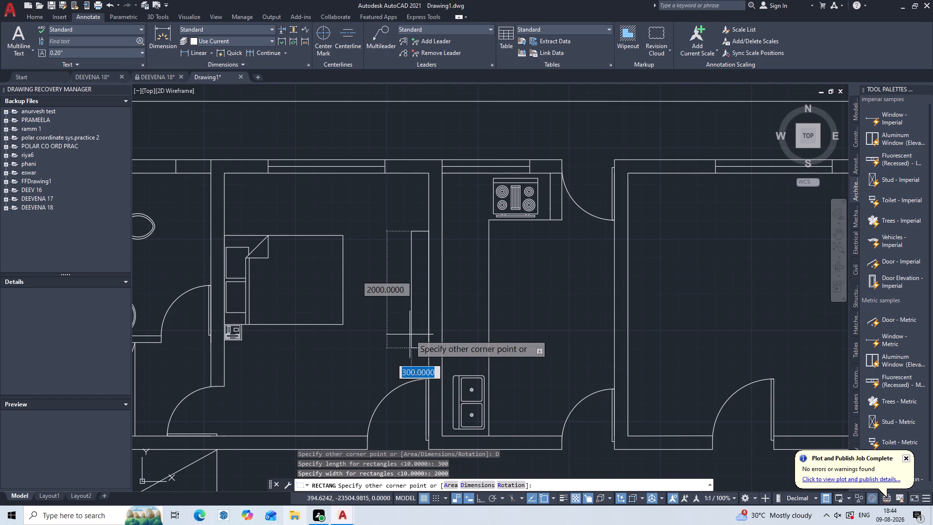
{"action": "left_click", "coordinate": [410, 334]}
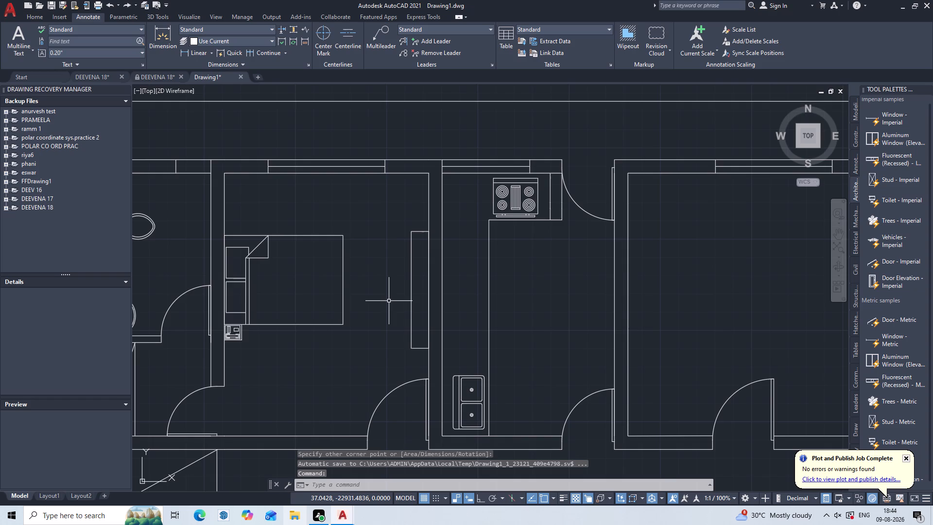
Draw a narrow upright rectangle, about 49 by 883, inside the 300 by 2000 rectangle on the bedroom's east wall.
{"action": "middle_click_drag", "start_coordinate": [389, 301], "coordinate": [359, 273]}
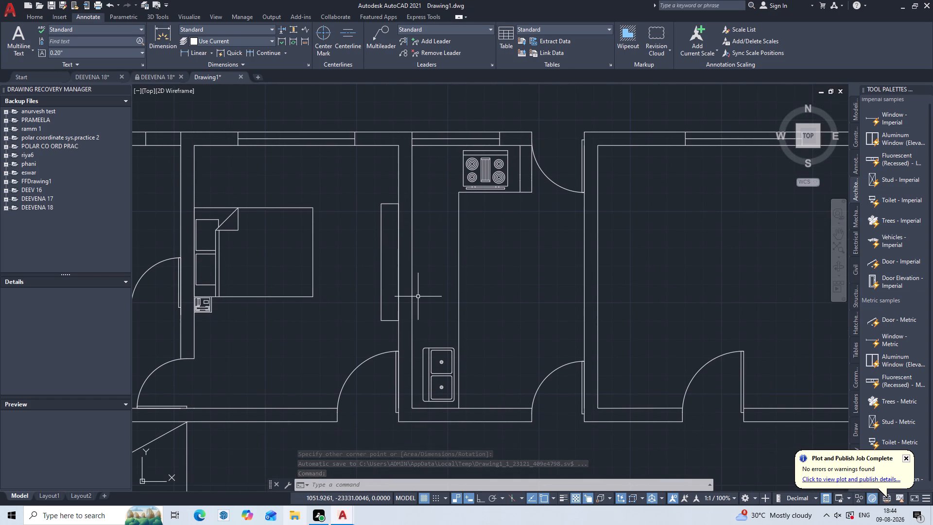
{"action": "scroll", "coordinate": [390, 259], "scroll_direction": "up", "scroll_amount": 2}
{"action": "key", "text": "r"}
{"action": "key", "text": "e"}
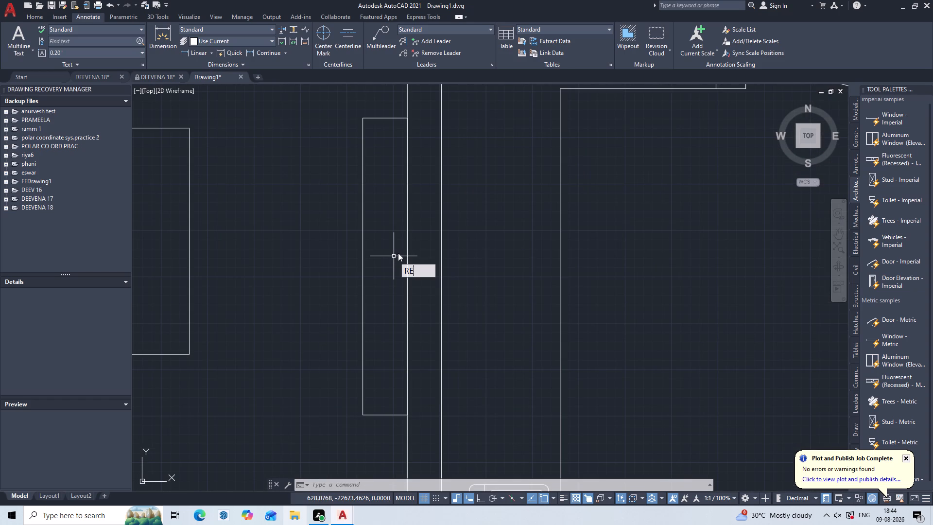
{"action": "key", "text": "c"}
{"action": "key", "text": "Return"}
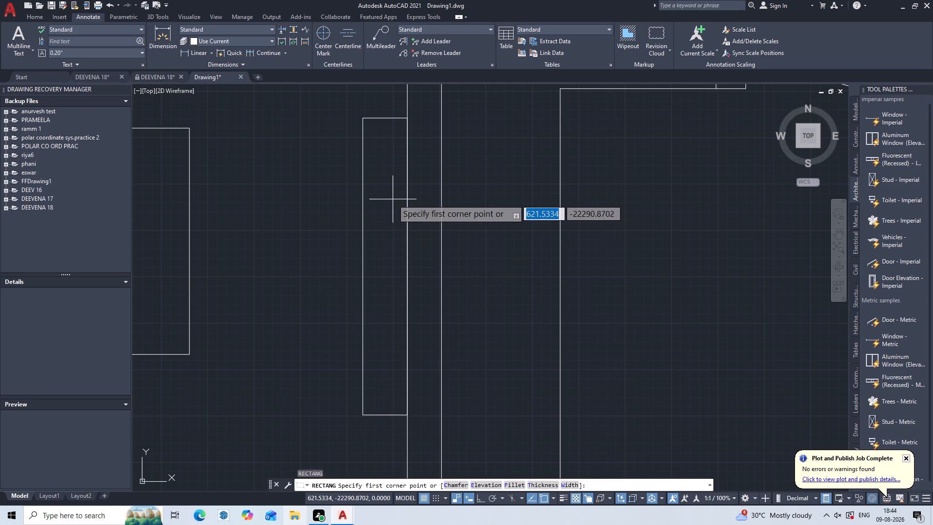
{"action": "left_click", "coordinate": [393, 199]}
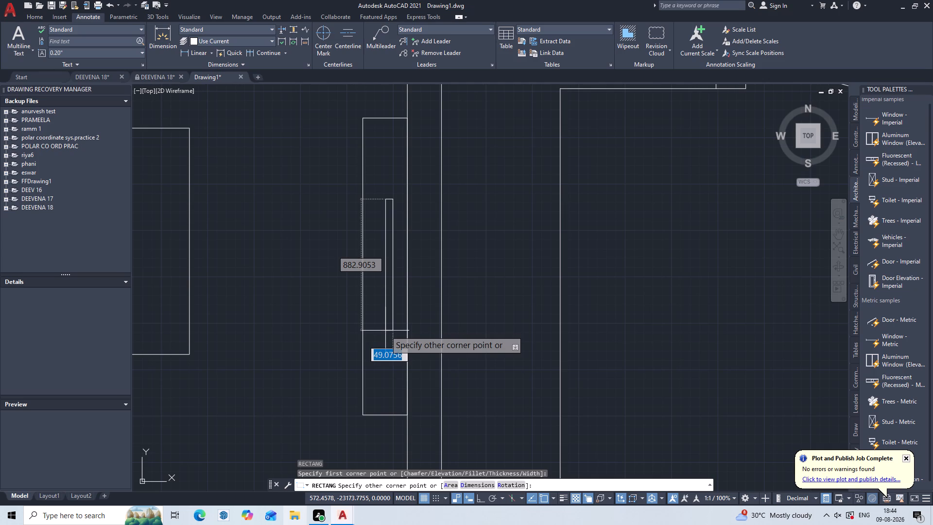
{"action": "left_click", "coordinate": [385, 331]}
{"action": "key", "text": "Escape"}
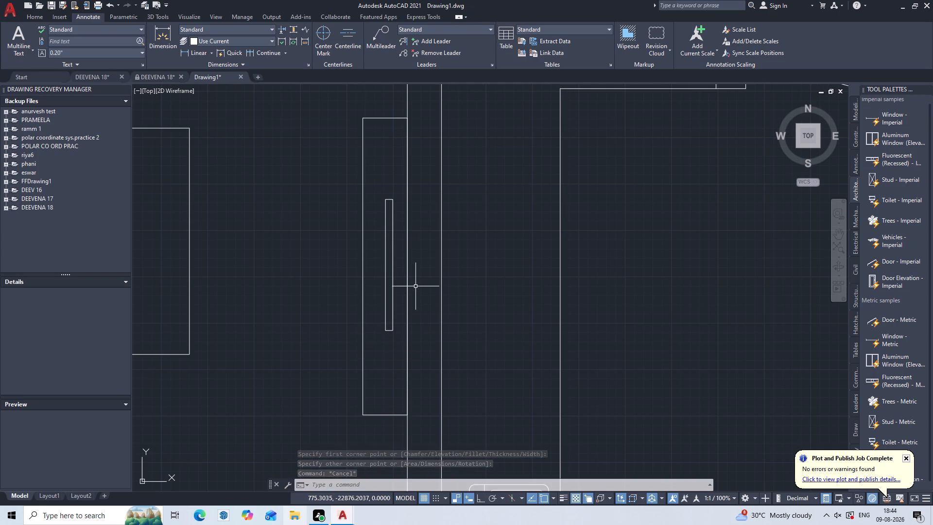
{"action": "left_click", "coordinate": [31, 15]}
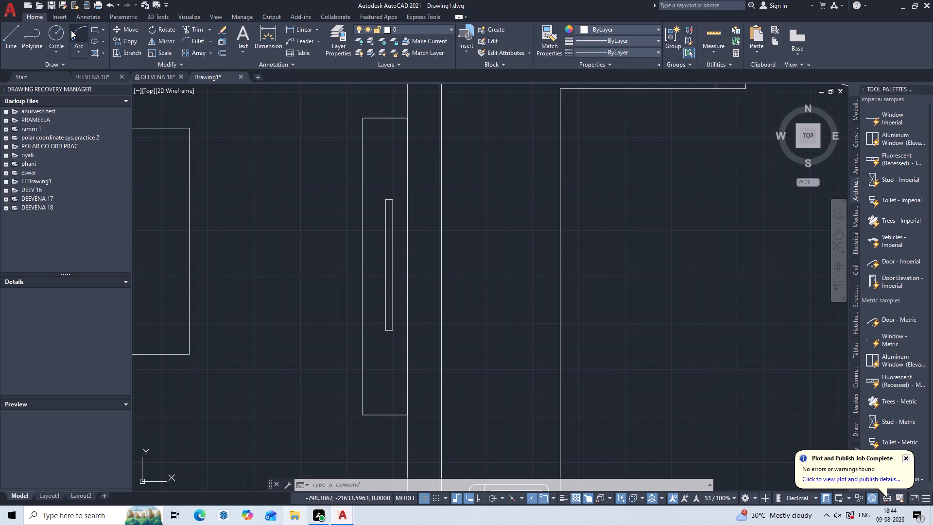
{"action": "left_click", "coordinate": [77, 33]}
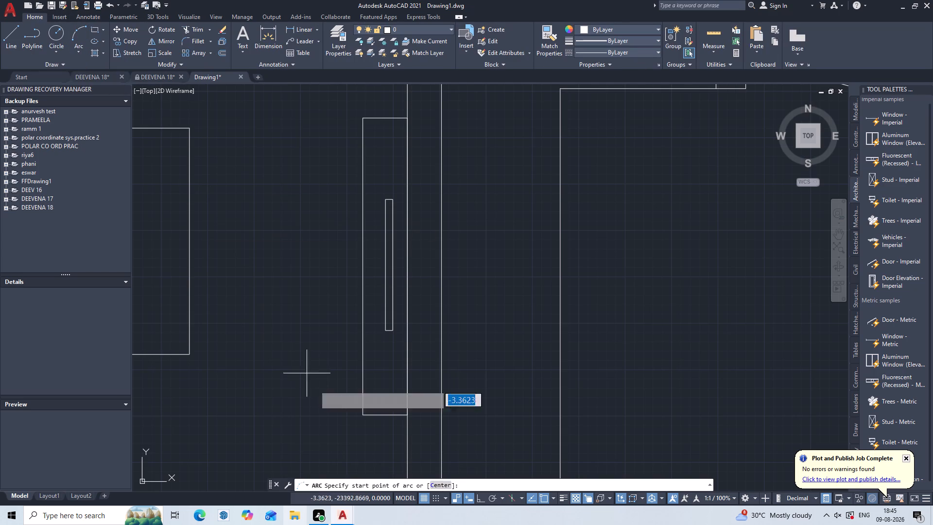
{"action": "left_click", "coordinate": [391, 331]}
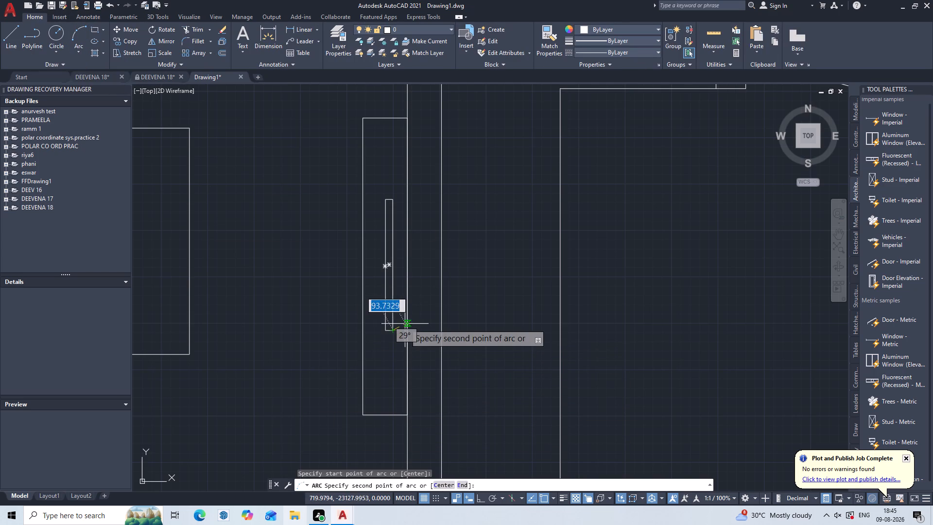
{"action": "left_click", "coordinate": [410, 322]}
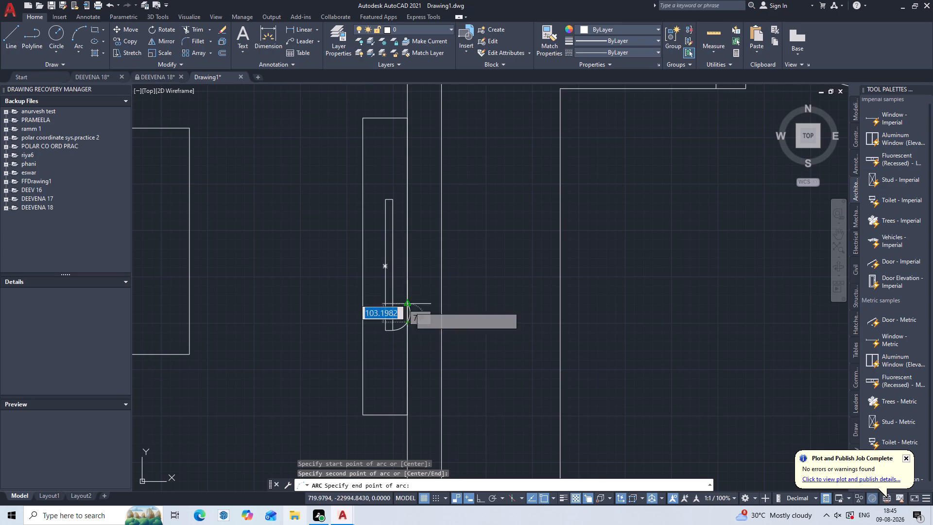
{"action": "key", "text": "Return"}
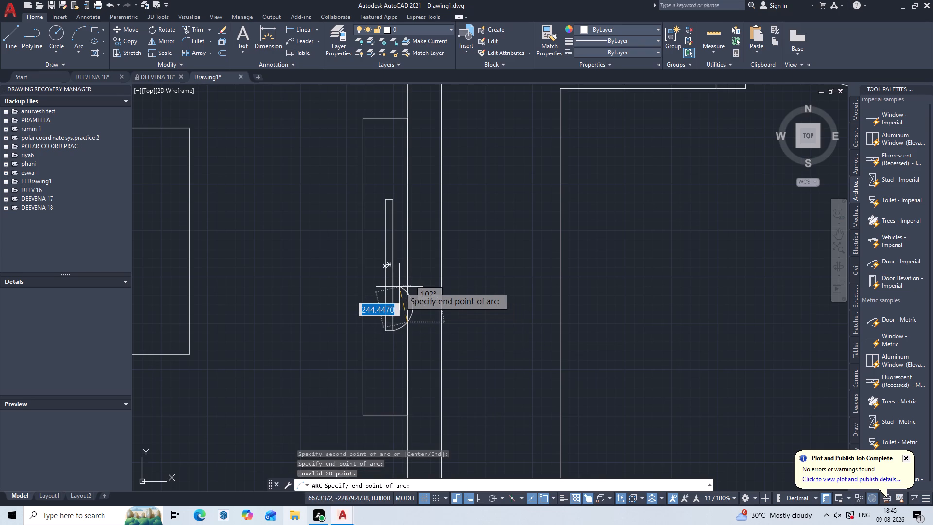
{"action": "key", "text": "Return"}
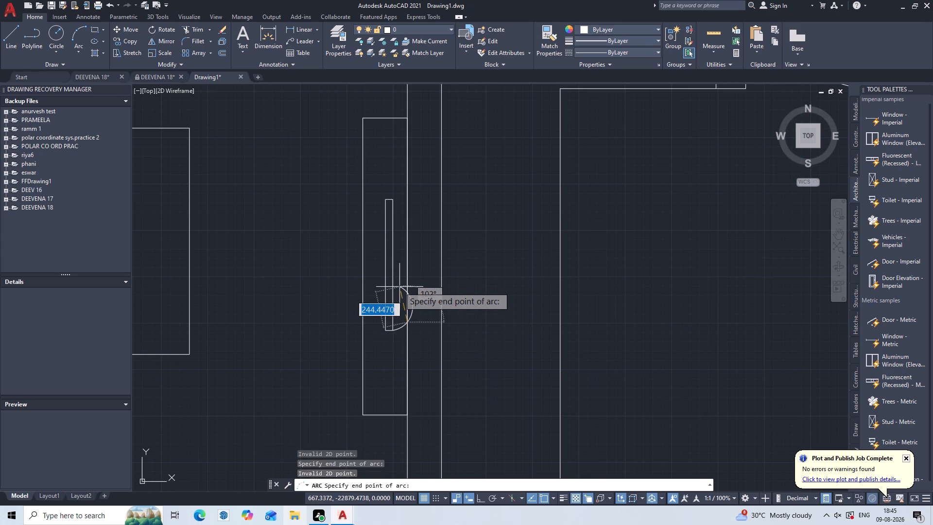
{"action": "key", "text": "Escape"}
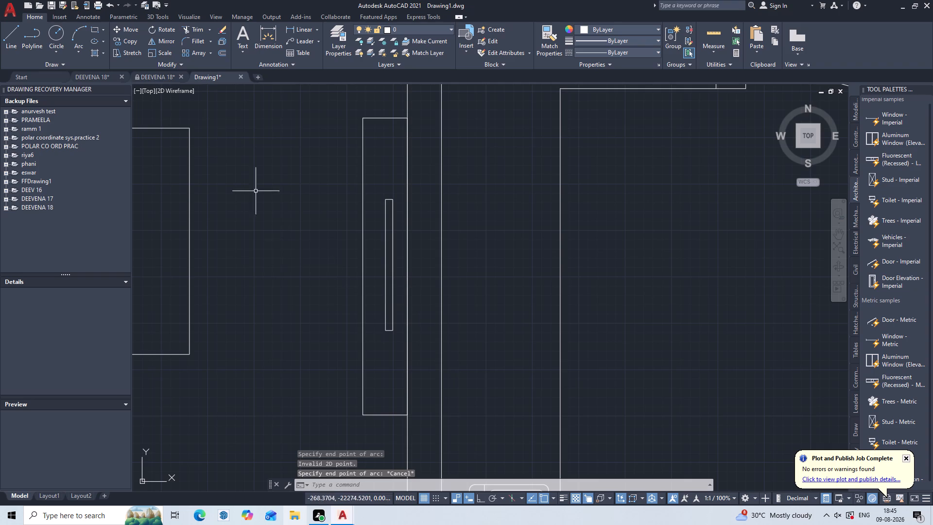
Draw a three-point arc from the narrow rectangle's southeast corner, curving up to the bedroom's east wall line.
{"action": "left_click", "coordinate": [80, 40]}
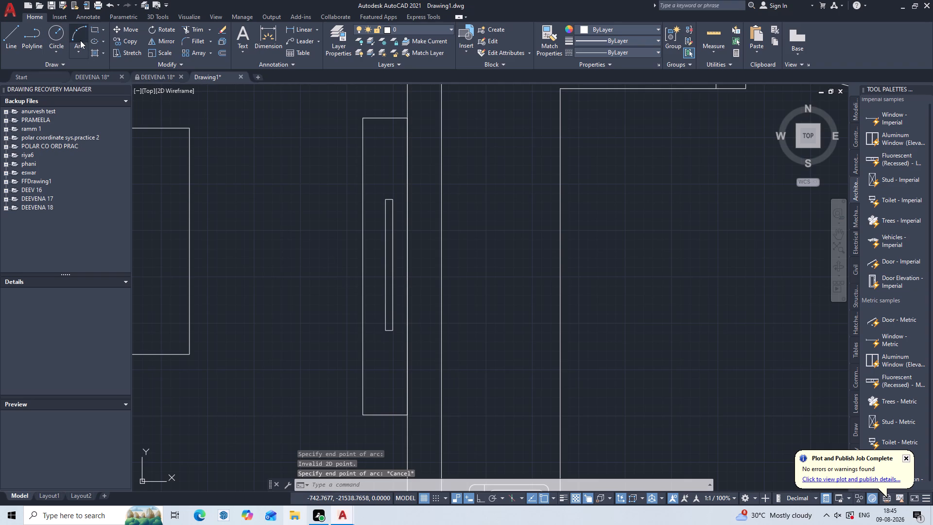
{"action": "scroll", "coordinate": [393, 363], "scroll_direction": "up", "scroll_amount": 2}
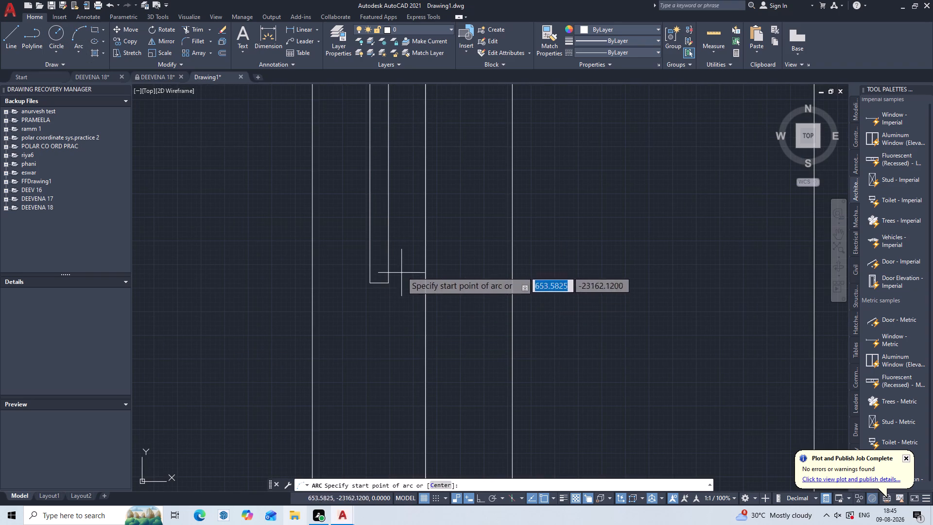
{"action": "left_click", "coordinate": [390, 282]}
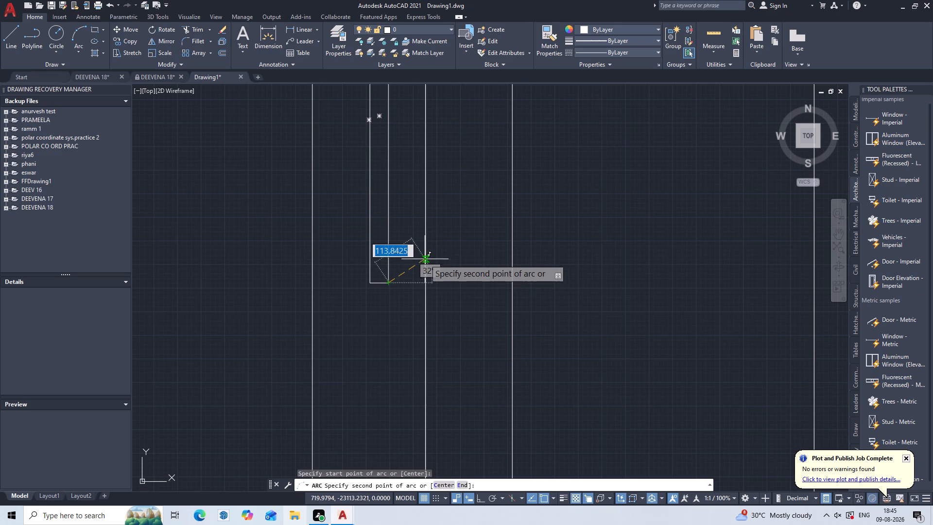
{"action": "left_click", "coordinate": [427, 248]}
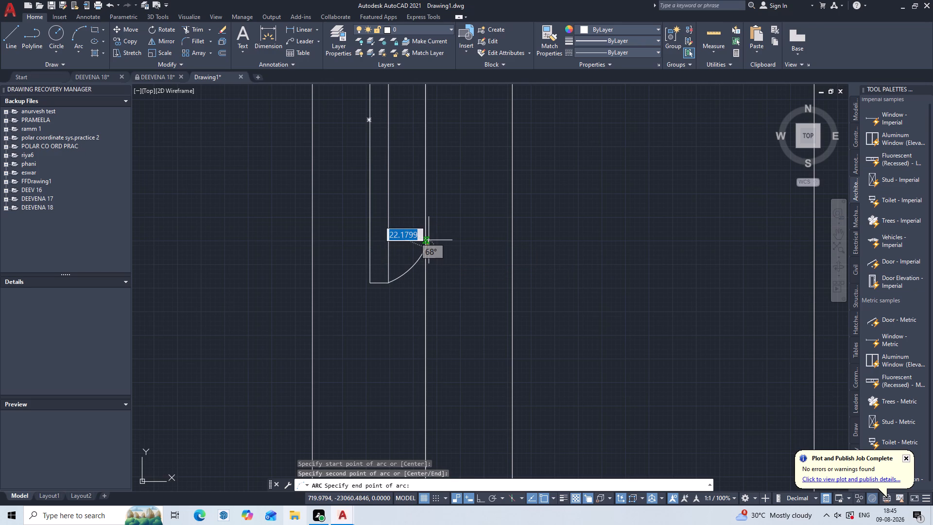
{"action": "left_click", "coordinate": [429, 240]}
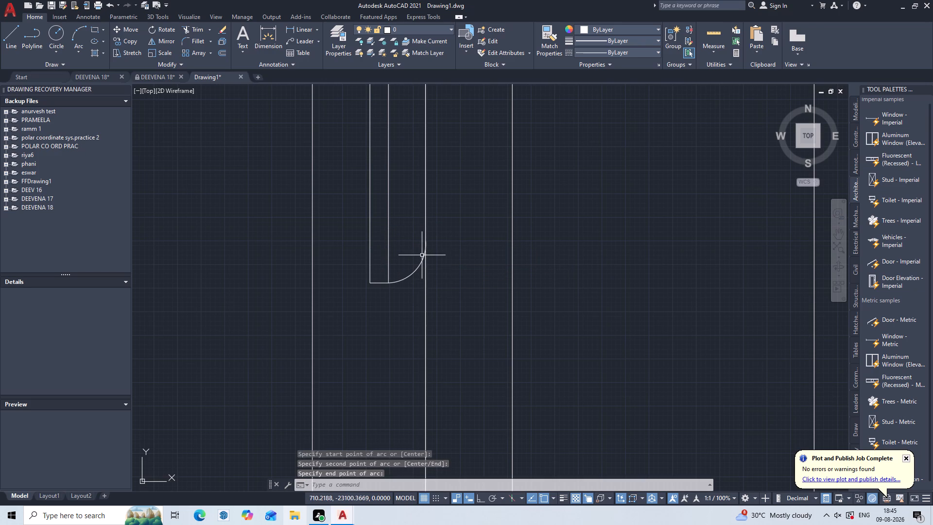
Trim off the part of the arc that bulges east past the bedroom wall line.
{"action": "scroll", "coordinate": [422, 255], "scroll_direction": "up", "scroll_amount": 5}
{"action": "scroll", "coordinate": [408, 219], "scroll_direction": "up", "scroll_amount": 3}
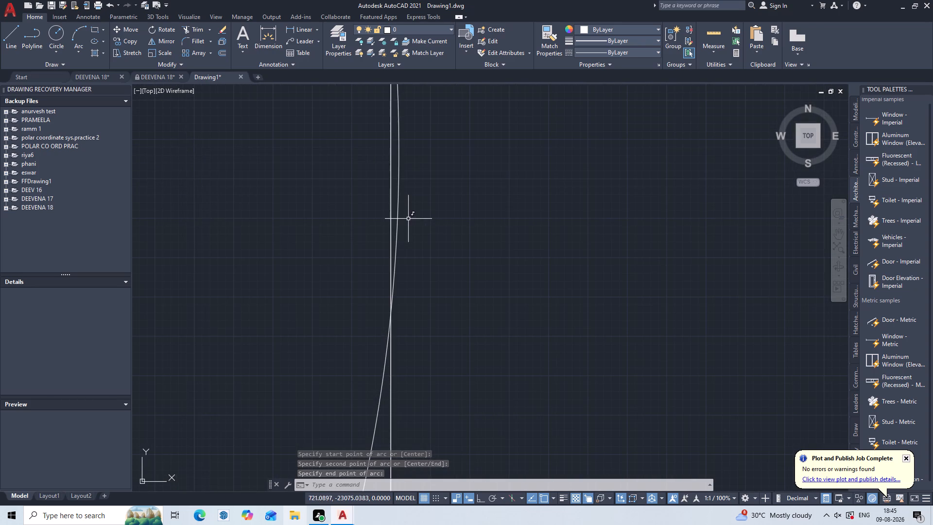
{"action": "middle_click_drag", "start_coordinate": [409, 218], "coordinate": [420, 338]}
{"action": "type", "text": "TR"}
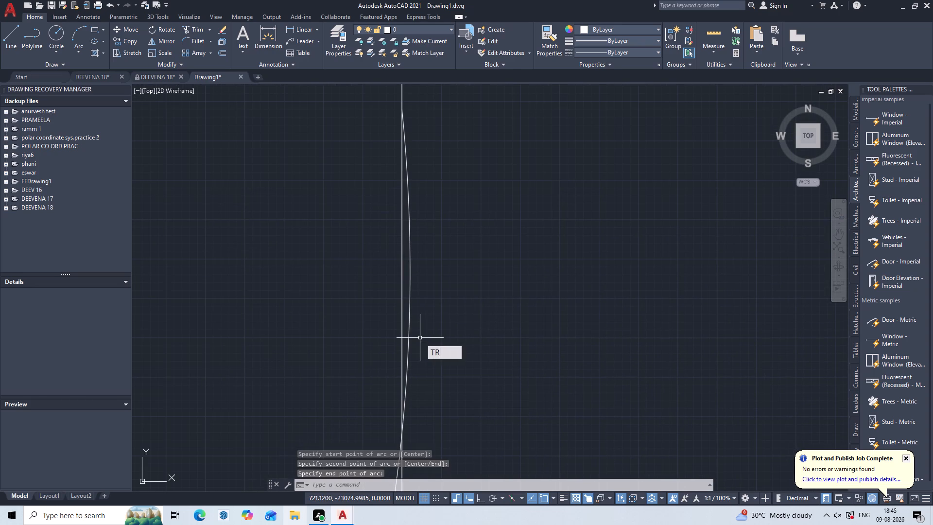
{"action": "key", "text": "Return"}
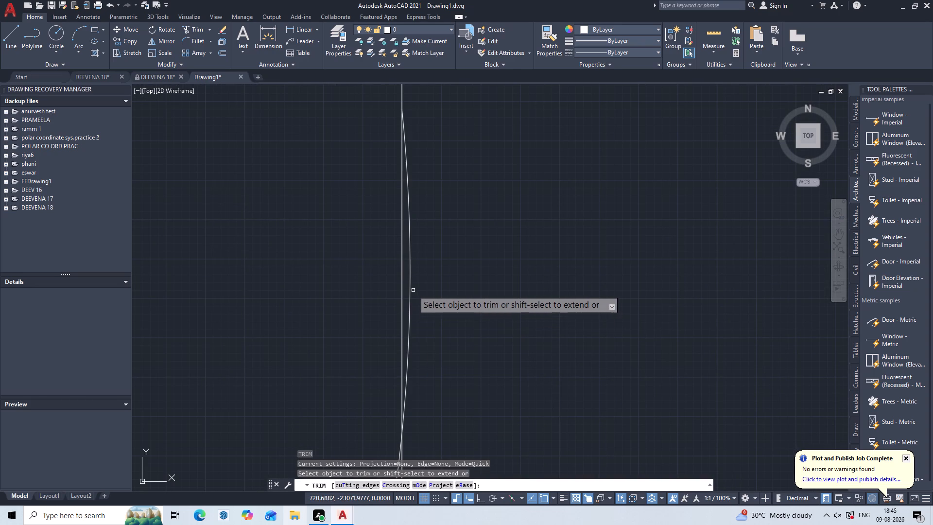
{"action": "left_click", "coordinate": [409, 290]}
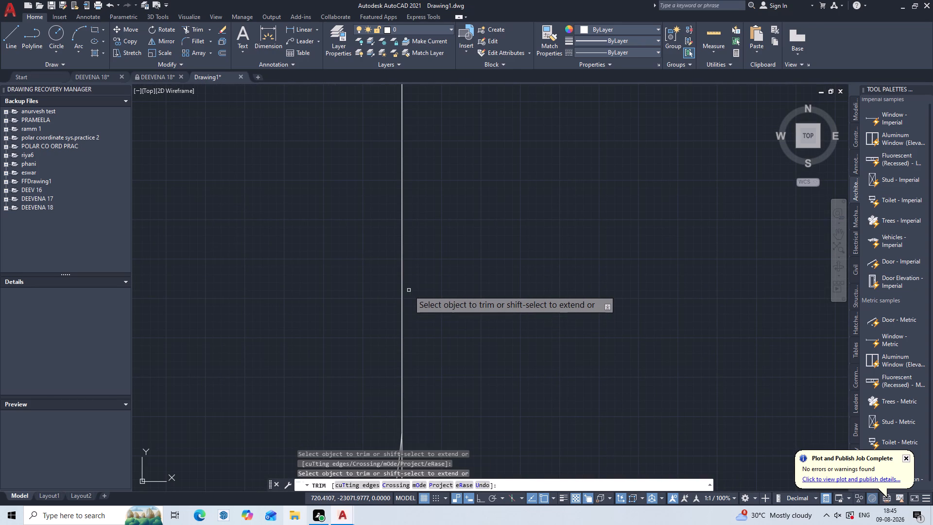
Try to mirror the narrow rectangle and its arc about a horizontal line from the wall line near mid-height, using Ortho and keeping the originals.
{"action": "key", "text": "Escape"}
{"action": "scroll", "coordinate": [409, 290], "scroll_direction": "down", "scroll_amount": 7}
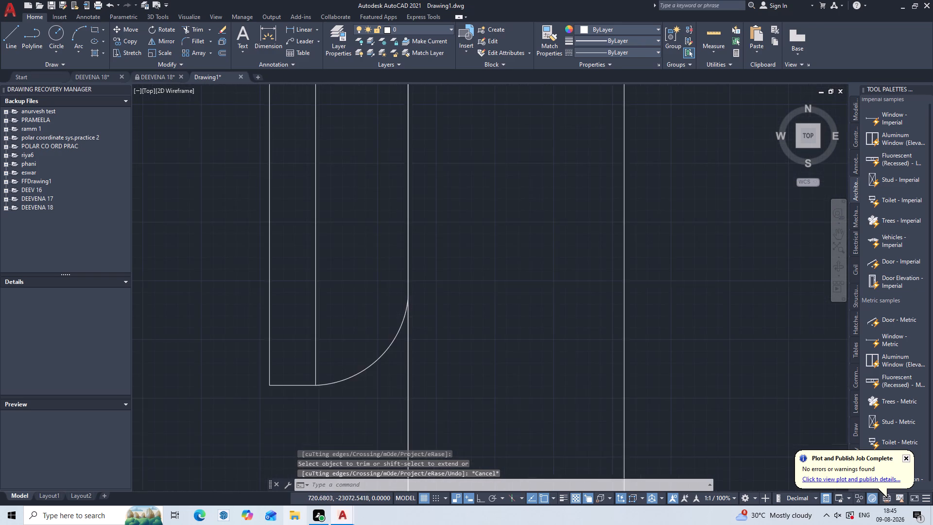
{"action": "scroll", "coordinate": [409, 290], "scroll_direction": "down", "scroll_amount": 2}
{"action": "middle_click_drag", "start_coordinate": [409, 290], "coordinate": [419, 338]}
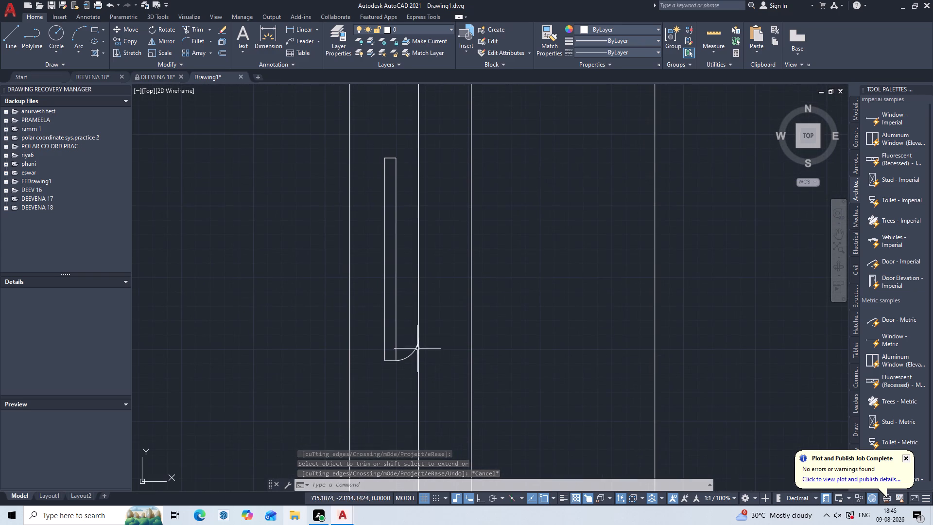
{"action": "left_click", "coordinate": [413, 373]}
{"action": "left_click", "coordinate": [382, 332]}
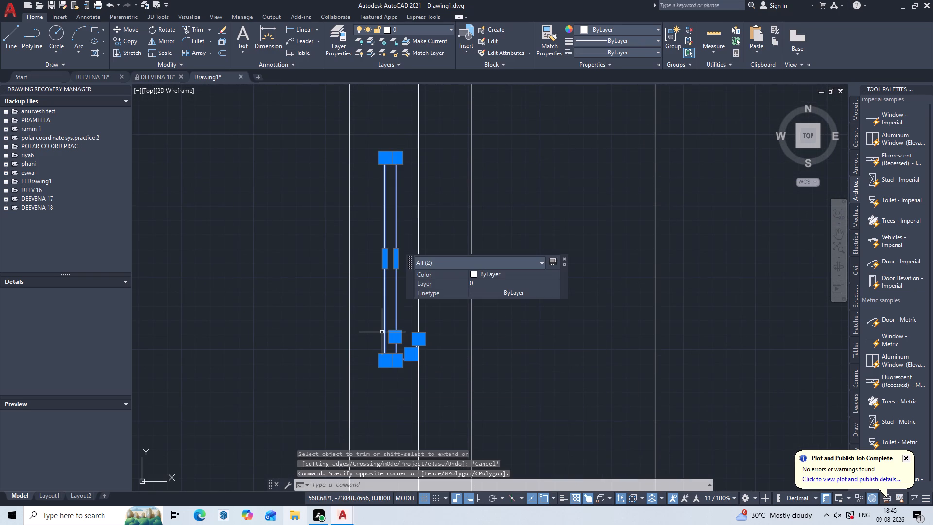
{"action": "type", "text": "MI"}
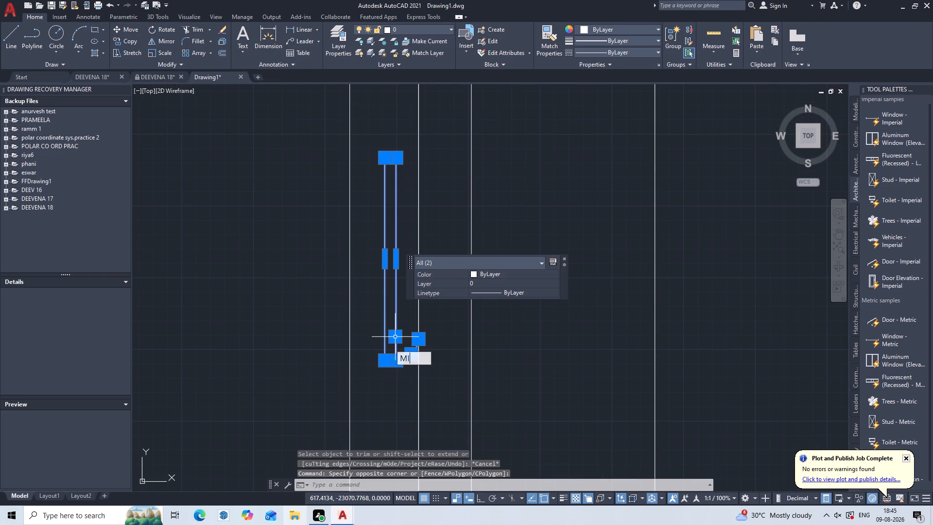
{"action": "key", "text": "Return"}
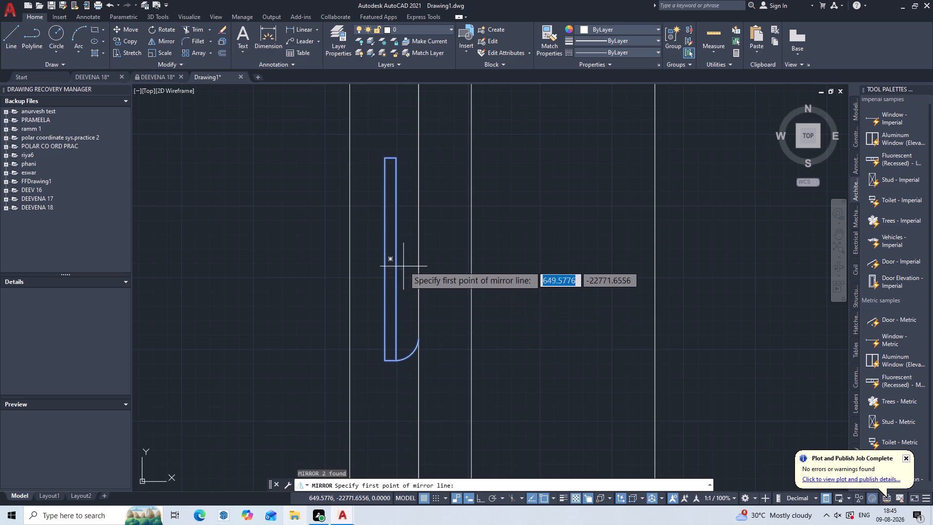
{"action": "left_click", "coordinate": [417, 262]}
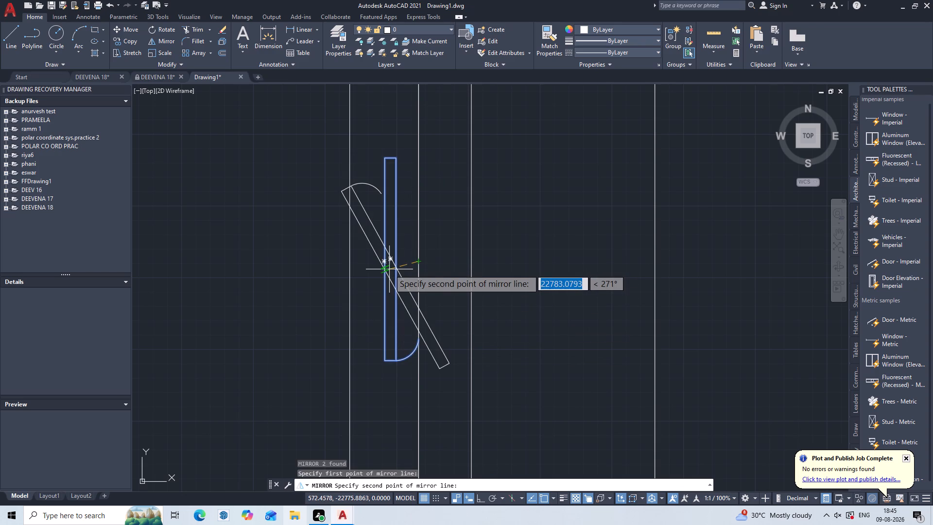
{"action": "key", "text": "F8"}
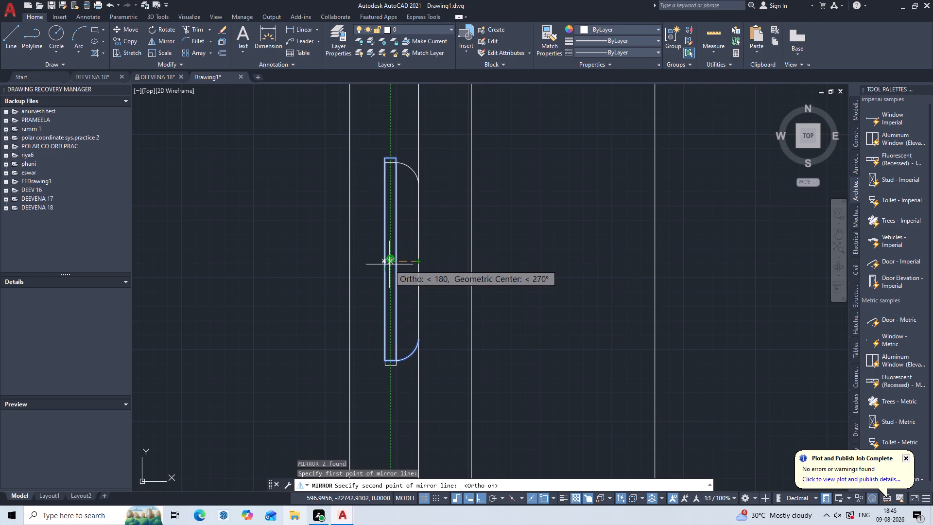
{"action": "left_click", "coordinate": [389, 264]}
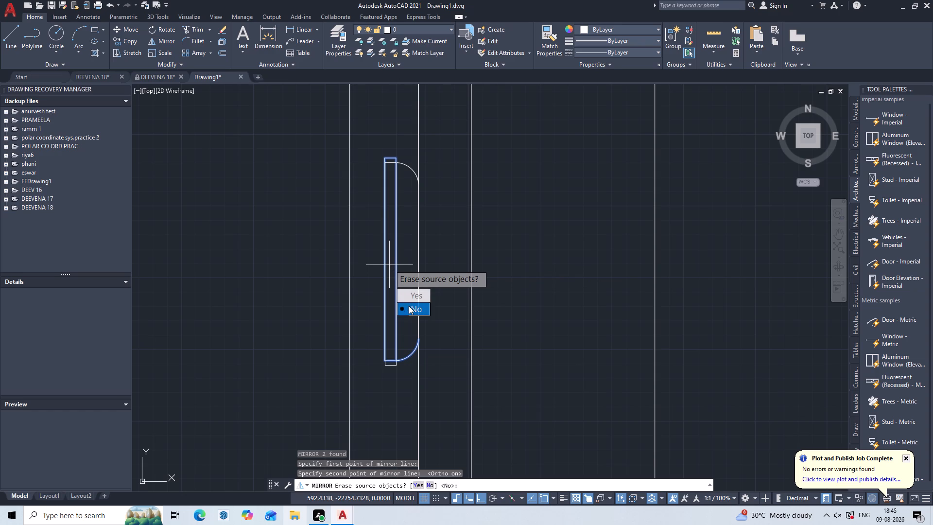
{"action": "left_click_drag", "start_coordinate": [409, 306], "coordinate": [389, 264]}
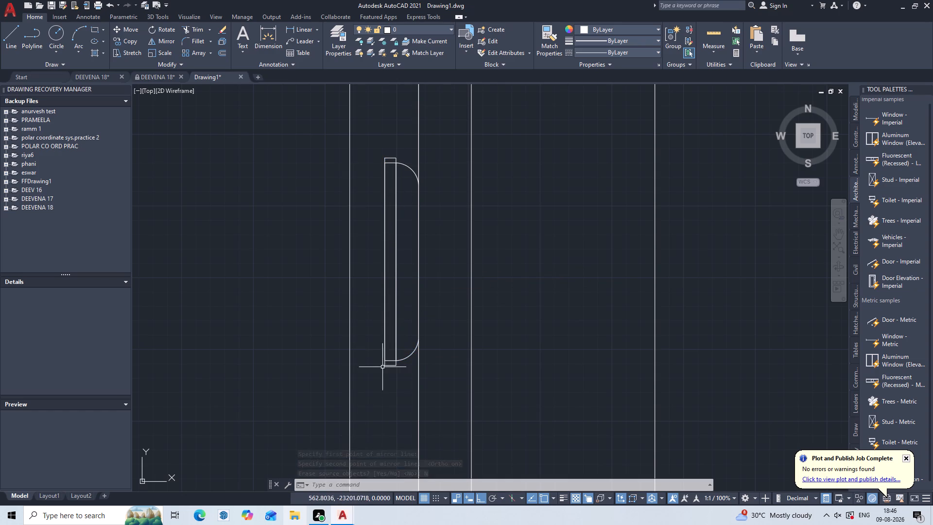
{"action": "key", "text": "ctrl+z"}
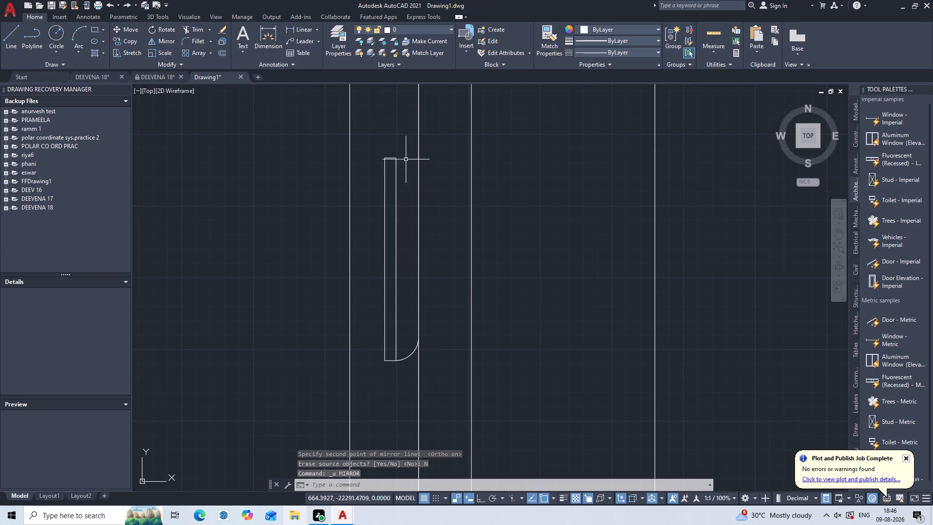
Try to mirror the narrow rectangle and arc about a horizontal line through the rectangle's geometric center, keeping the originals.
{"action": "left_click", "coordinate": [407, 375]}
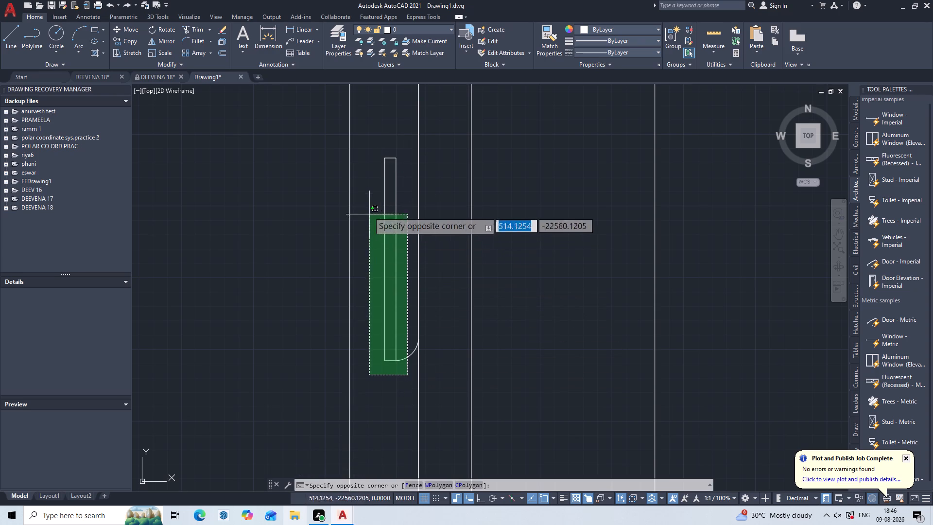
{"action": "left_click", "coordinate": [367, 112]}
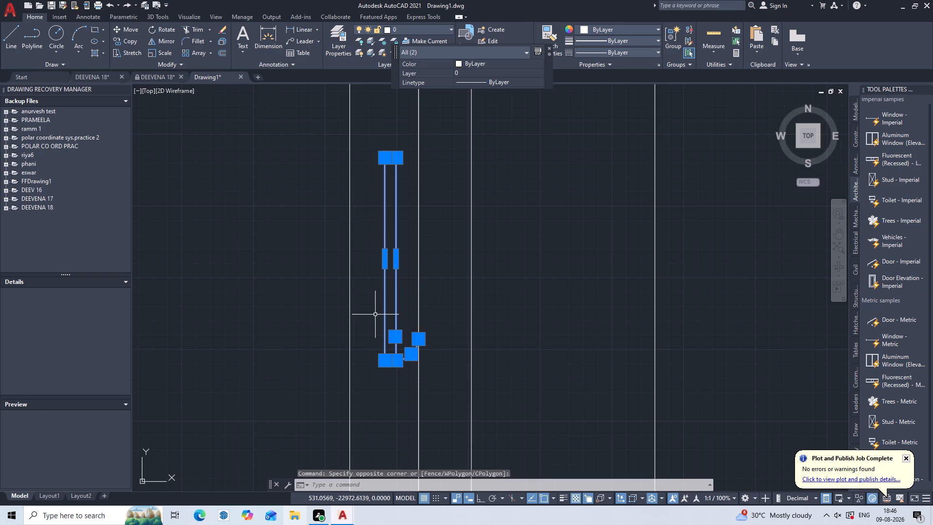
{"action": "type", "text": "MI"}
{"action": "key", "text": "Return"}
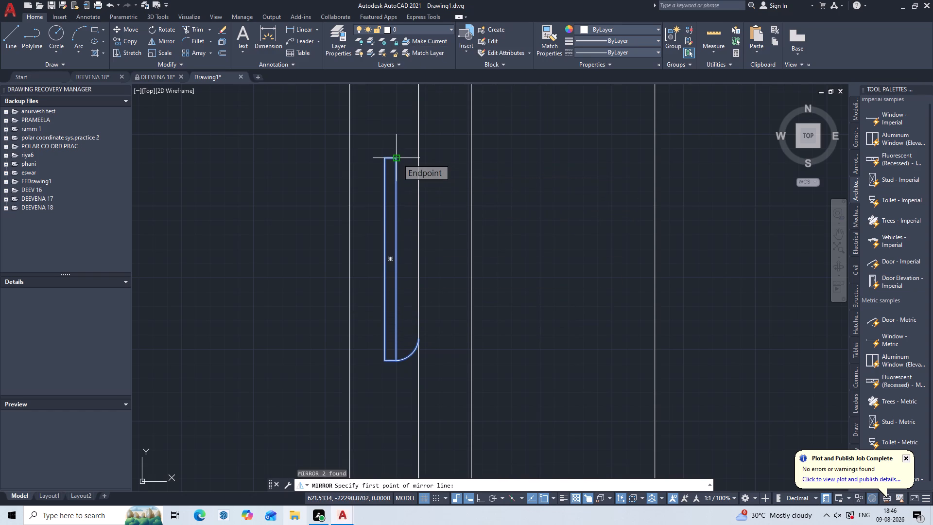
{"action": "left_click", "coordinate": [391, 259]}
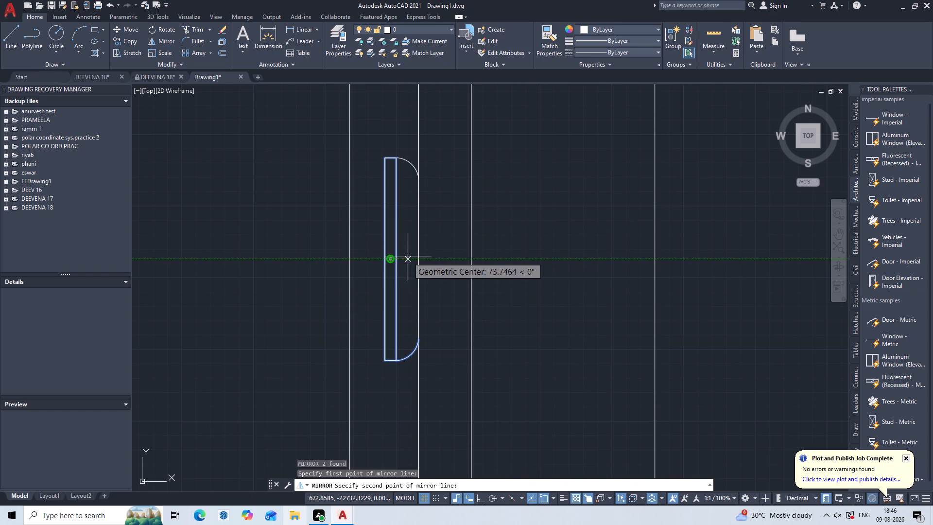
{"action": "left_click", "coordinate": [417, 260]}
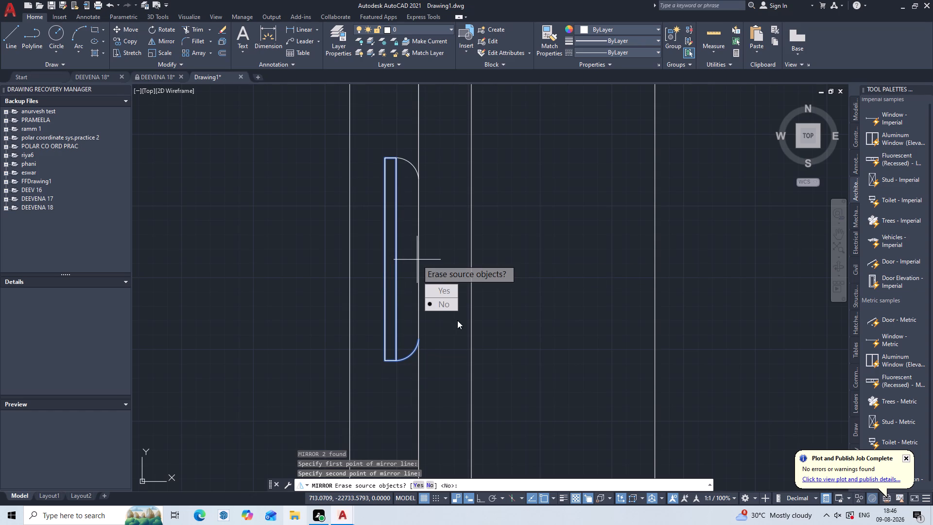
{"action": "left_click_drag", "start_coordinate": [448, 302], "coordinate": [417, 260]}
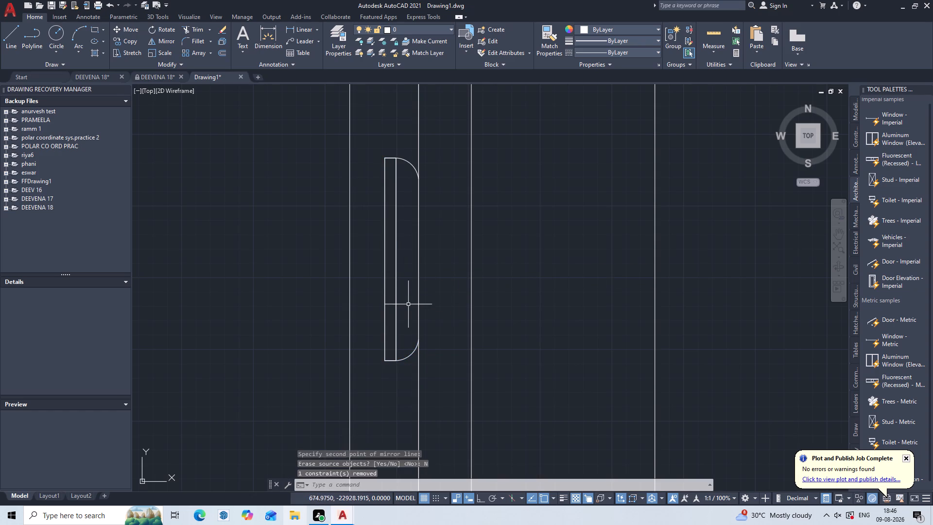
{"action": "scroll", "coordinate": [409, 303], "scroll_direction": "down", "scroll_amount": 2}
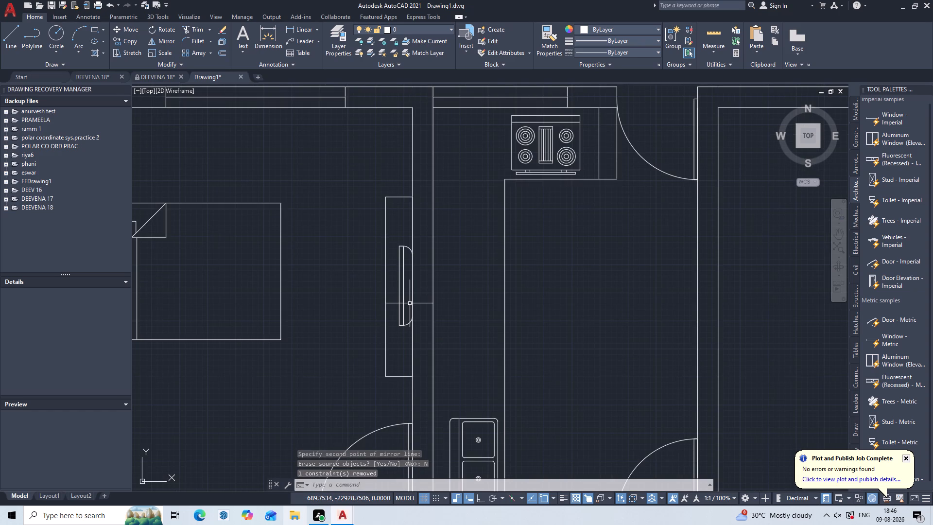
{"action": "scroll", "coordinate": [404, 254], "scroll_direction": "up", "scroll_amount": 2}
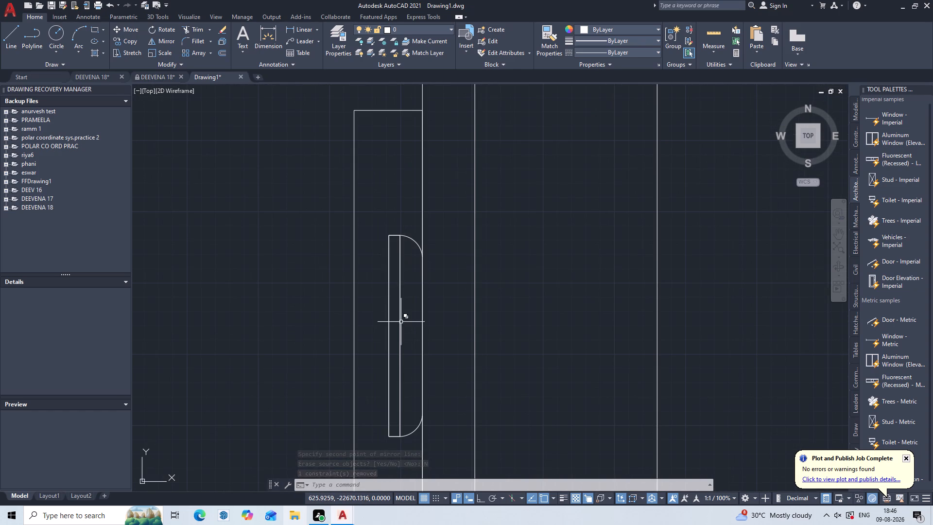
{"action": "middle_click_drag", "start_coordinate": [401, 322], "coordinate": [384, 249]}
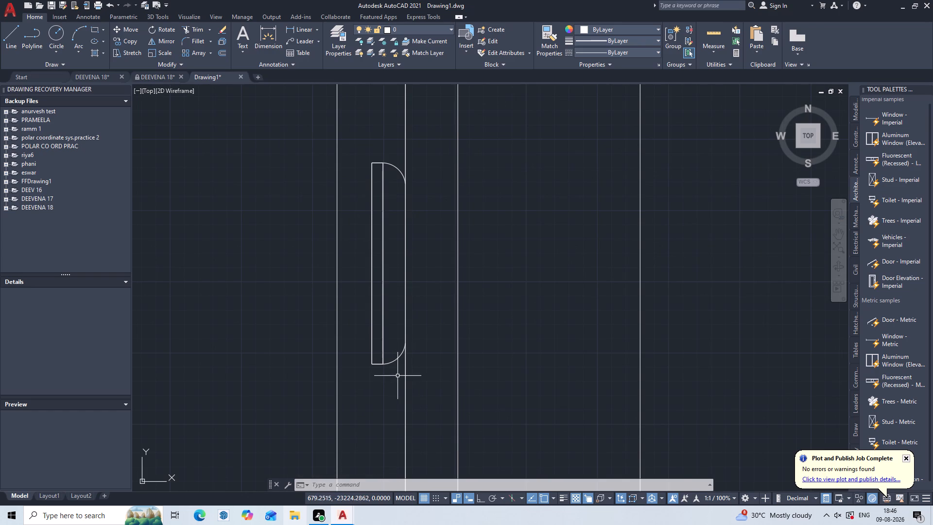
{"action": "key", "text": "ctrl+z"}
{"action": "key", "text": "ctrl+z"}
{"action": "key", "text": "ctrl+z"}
Delete the arc joining the narrow rectangle's southeast corner to the bedroom's east wall line.
{"action": "scroll", "coordinate": [398, 376], "scroll_direction": "down", "scroll_amount": 2}
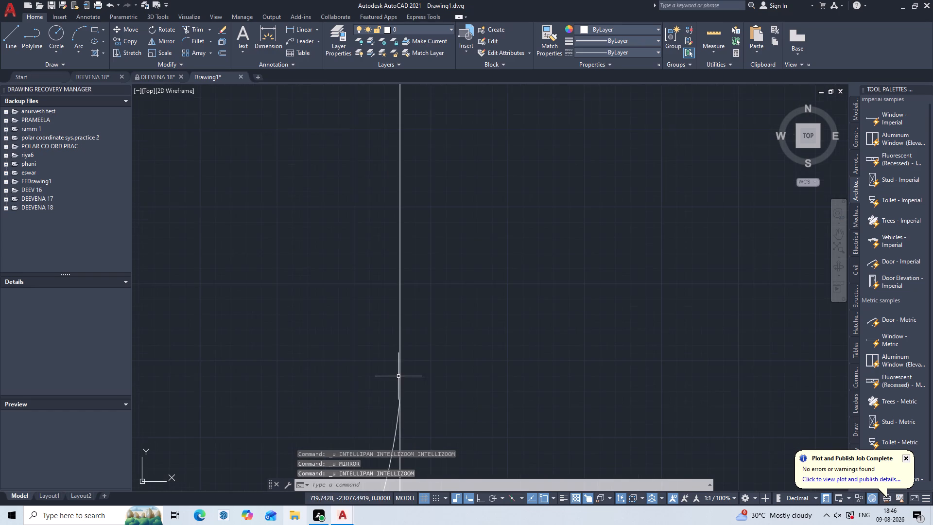
{"action": "scroll", "coordinate": [399, 385], "scroll_direction": "down", "scroll_amount": 6}
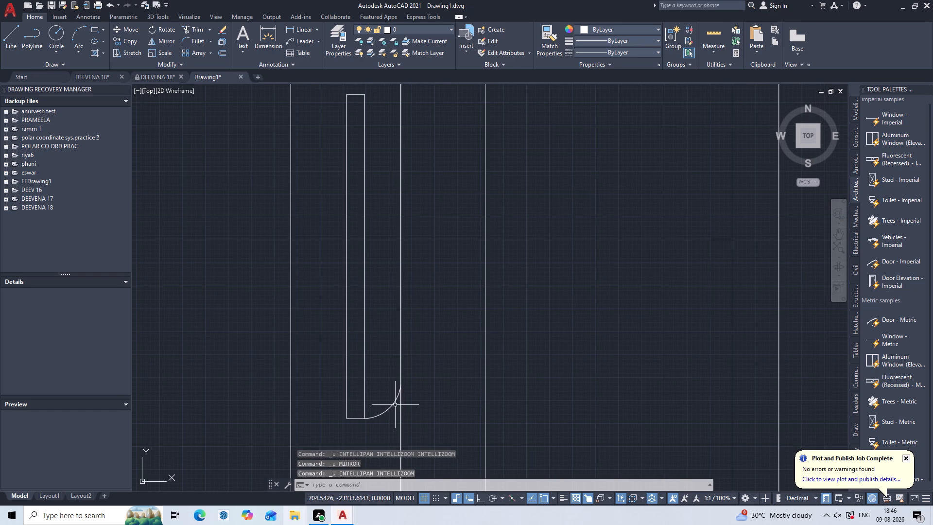
{"action": "left_click", "coordinate": [392, 406]}
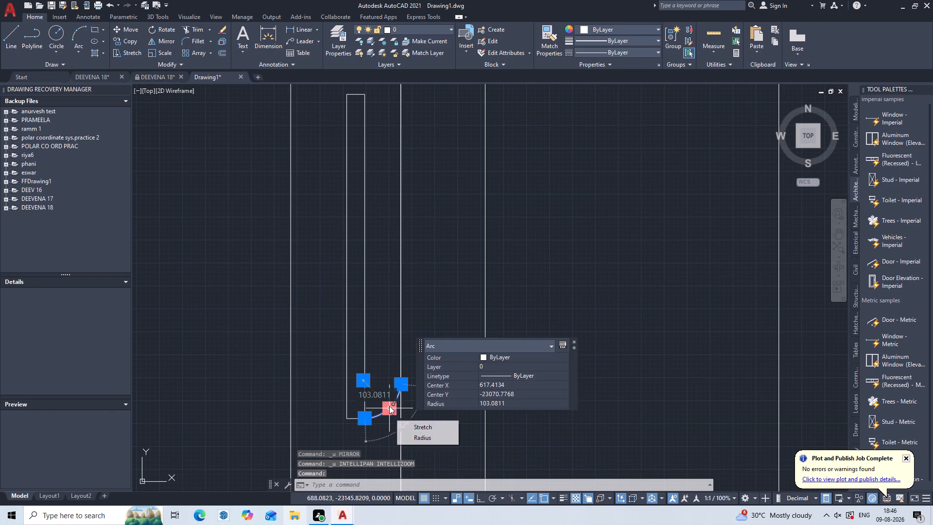
{"action": "key", "text": "Delete"}
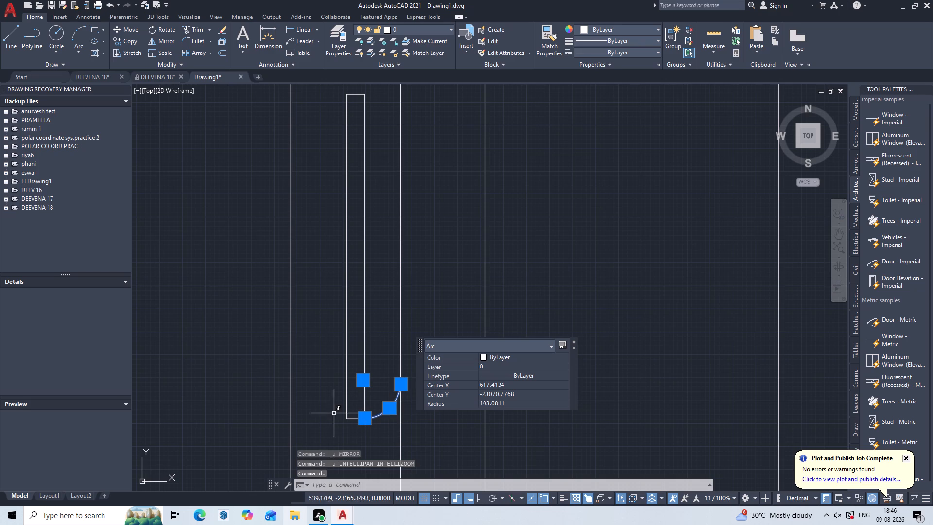
{"action": "key", "text": "Delete"}
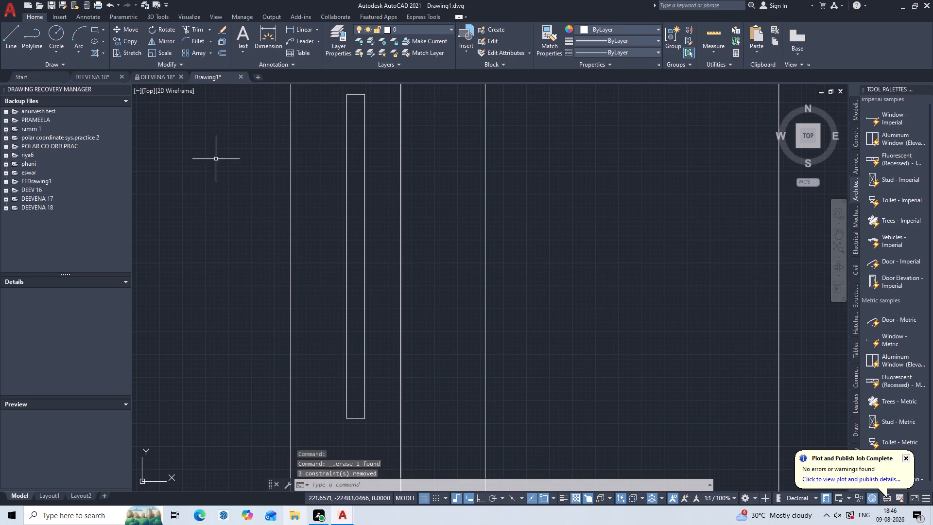
Draw a three-point arc from the narrow rectangle's east side, a little above its southeast corner, curving up through the wall line and just past it.
{"action": "left_click", "coordinate": [74, 39]}
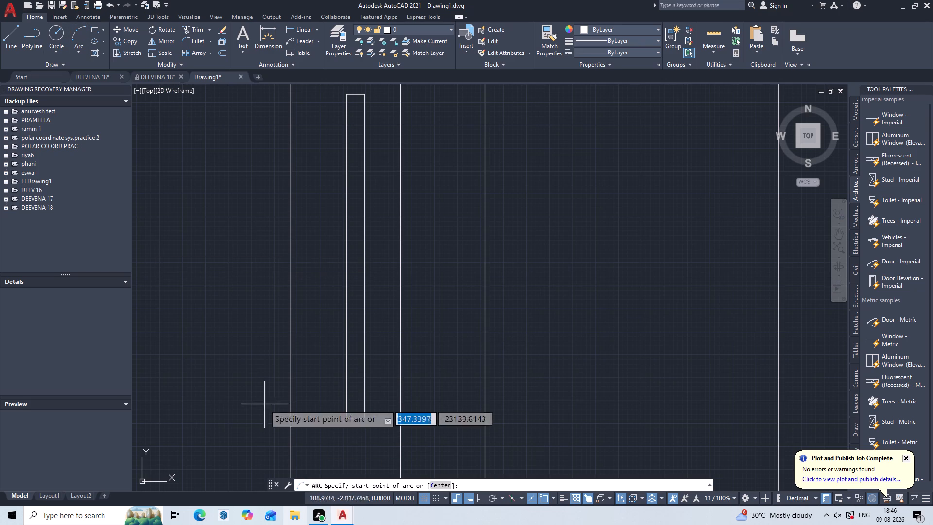
{"action": "left_click", "coordinate": [366, 381]}
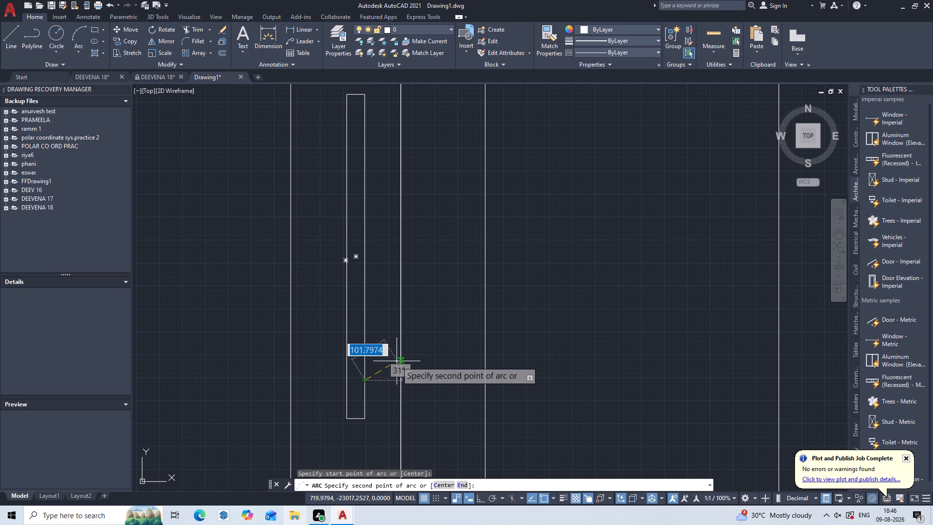
{"action": "left_click", "coordinate": [400, 356]}
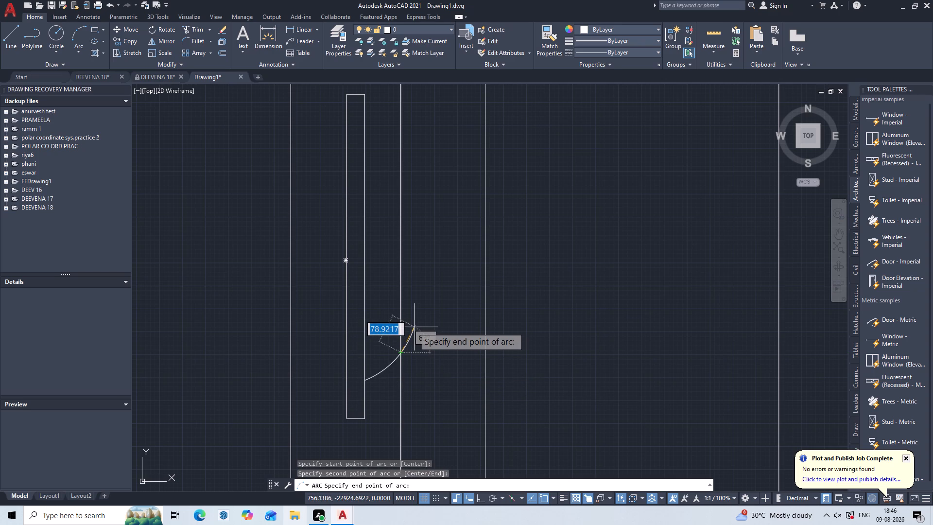
{"action": "left_click", "coordinate": [414, 327]}
{"action": "key", "text": "Escape"}
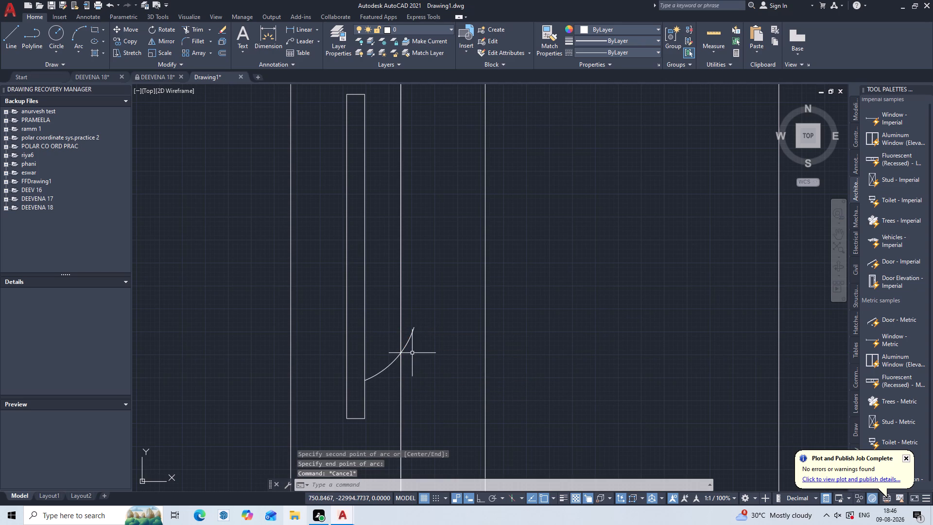
Trim off the end of the new arc that extends east past the bedroom wall line.
{"action": "type", "text": "TR"}
{"action": "key", "text": "Return"}
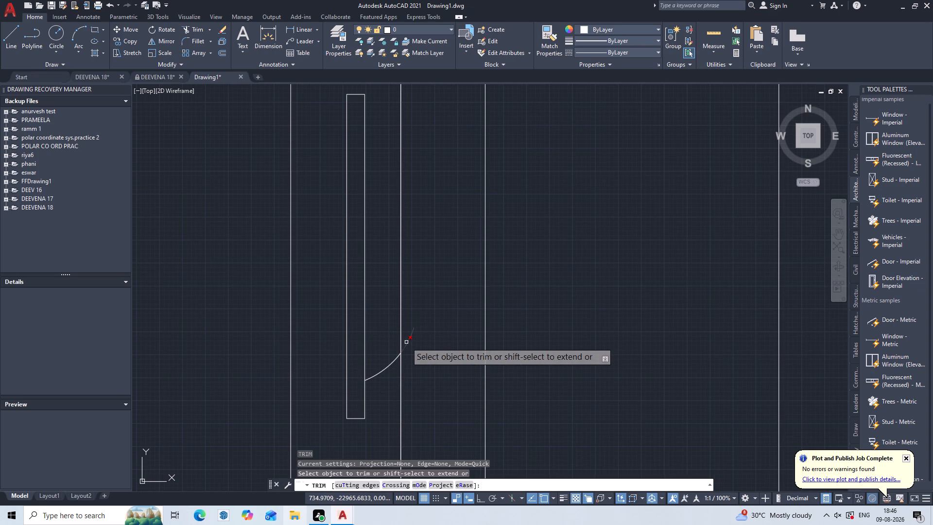
{"action": "left_click", "coordinate": [406, 342]}
{"action": "key", "text": "Escape"}
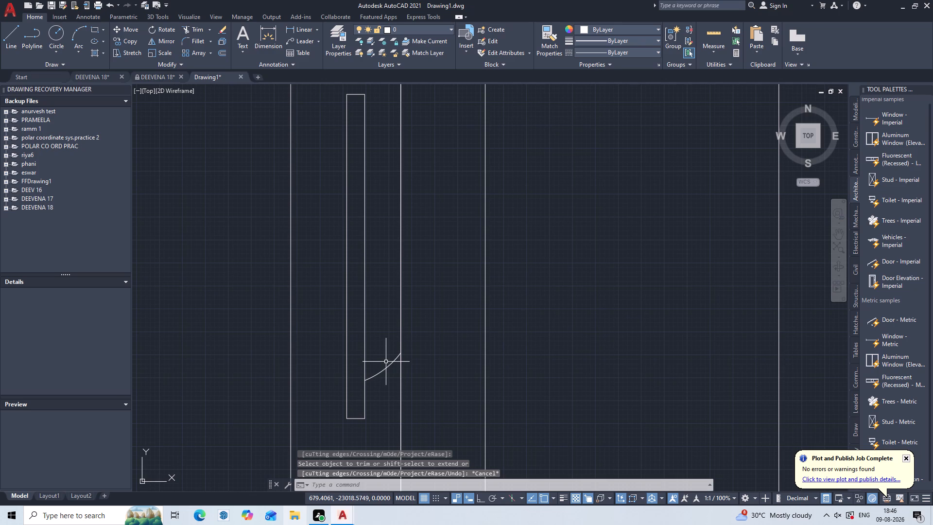
Mirror the narrow rectangle and its arc about a horizontal line through the rectangle's geometric center, keeping the originals.
{"action": "left_click", "coordinate": [385, 382]}
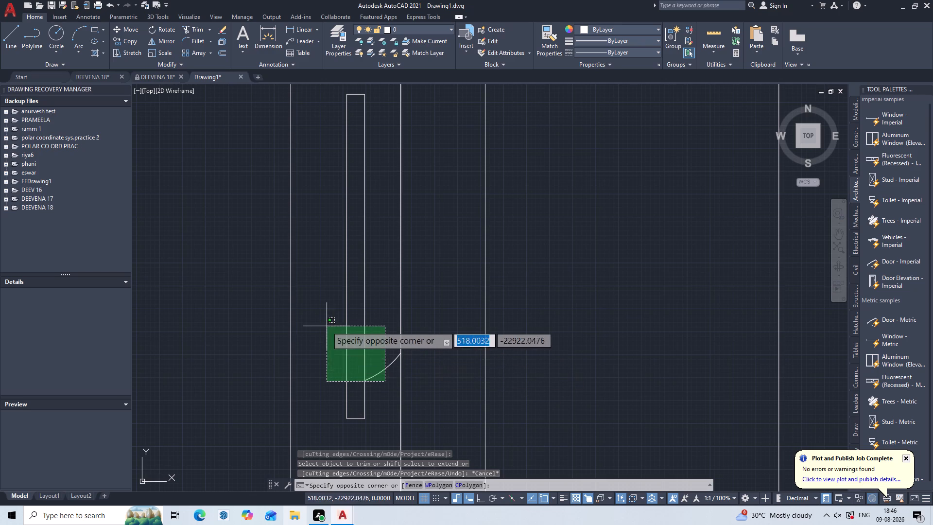
{"action": "key", "text": "Escape"}
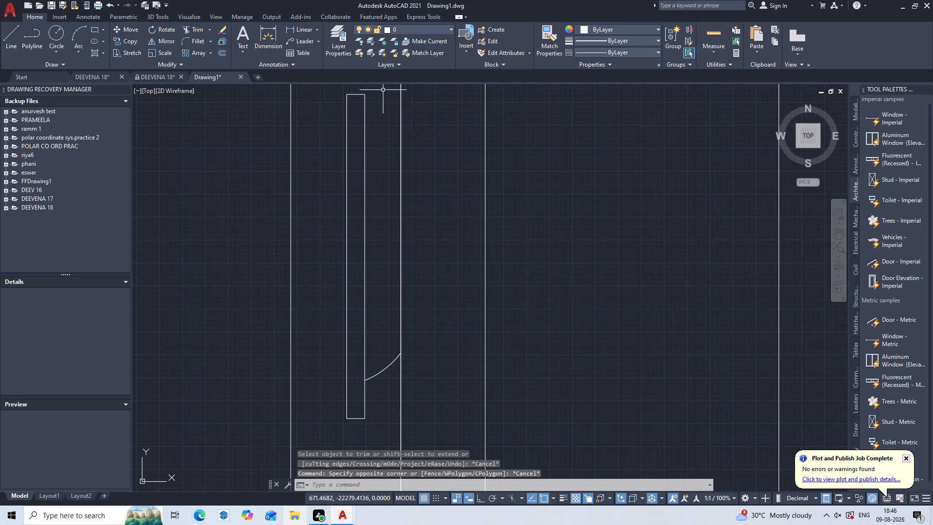
{"action": "left_click", "coordinate": [382, 91]}
{"action": "left_click", "coordinate": [322, 423]}
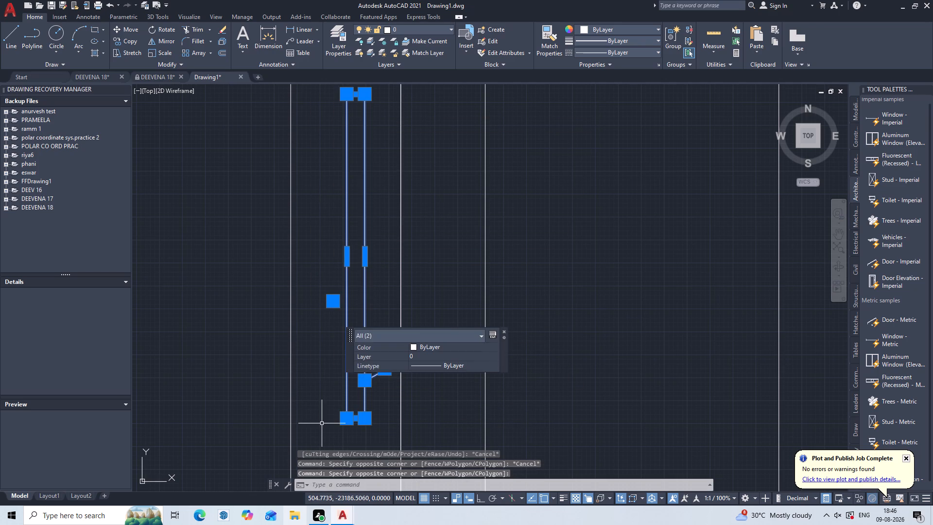
{"action": "type", "text": "MI"}
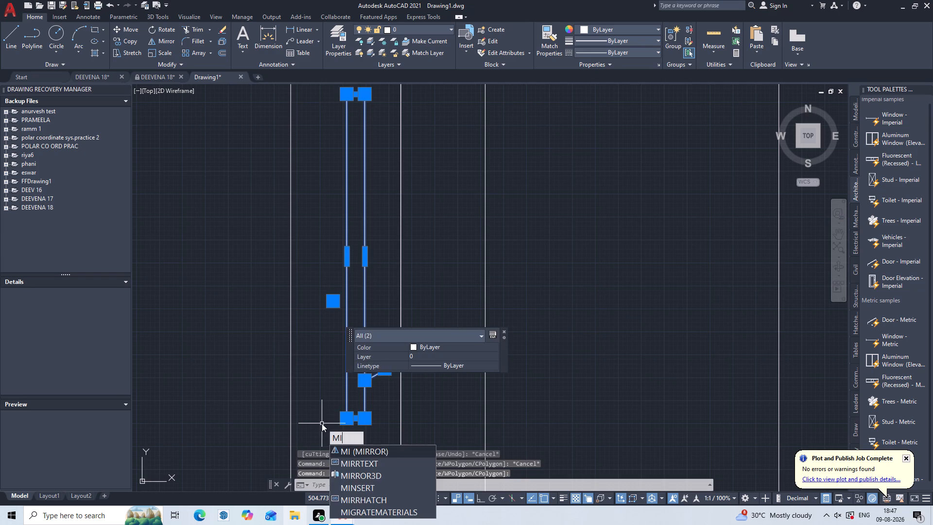
{"action": "key", "text": "Return"}
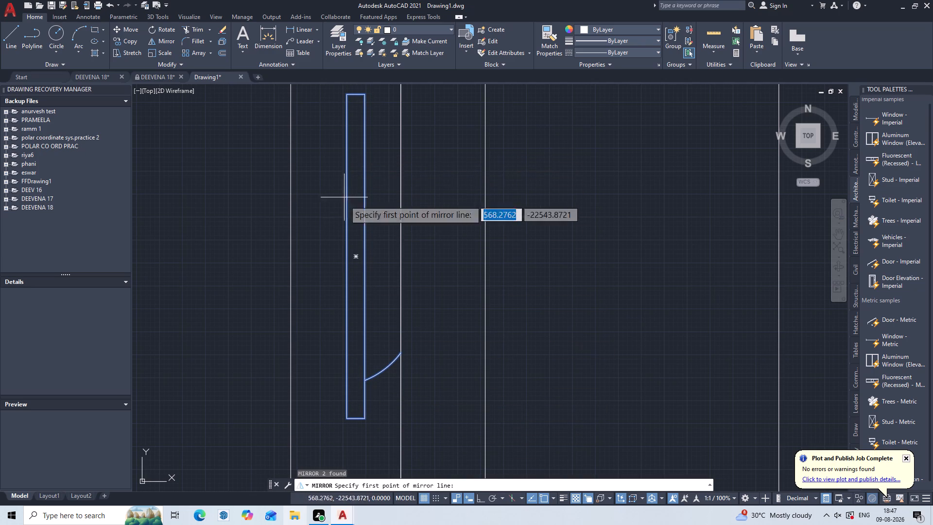
{"action": "left_click", "coordinate": [357, 258]}
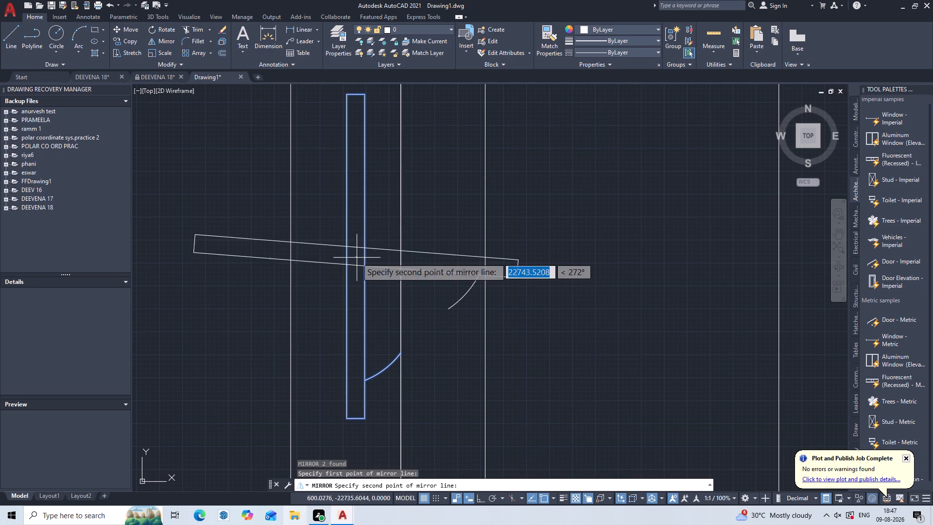
{"action": "left_click", "coordinate": [406, 256]}
{"action": "left_click_drag", "start_coordinate": [431, 303], "coordinate": [406, 256]}
Copy the bed and its bedside table straight east from the bed's northwest corner to the west wall of the large eastern room, with Ortho on.
{"action": "scroll", "coordinate": [404, 309], "scroll_direction": "down", "scroll_amount": 3}
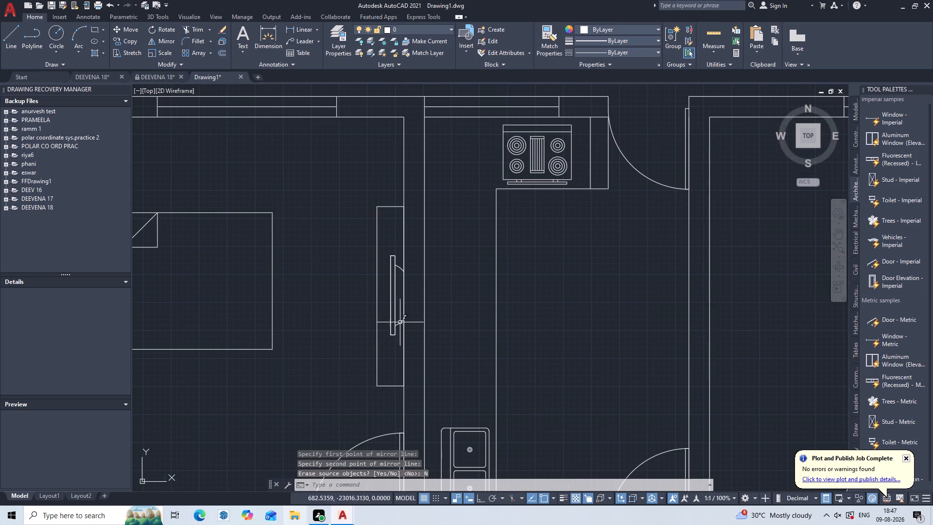
{"action": "middle_click_drag", "start_coordinate": [399, 334], "coordinate": [399, 308]}
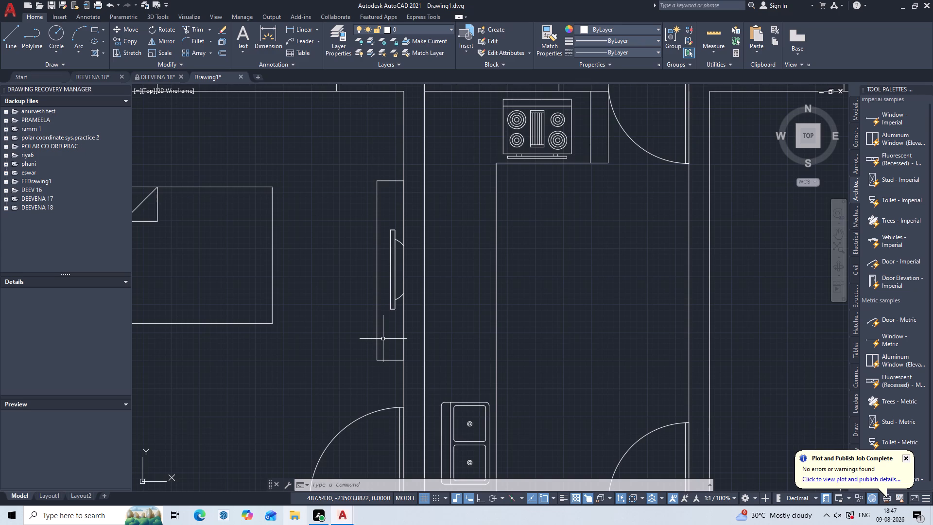
{"action": "scroll", "coordinate": [427, 315], "scroll_direction": "down", "scroll_amount": 1}
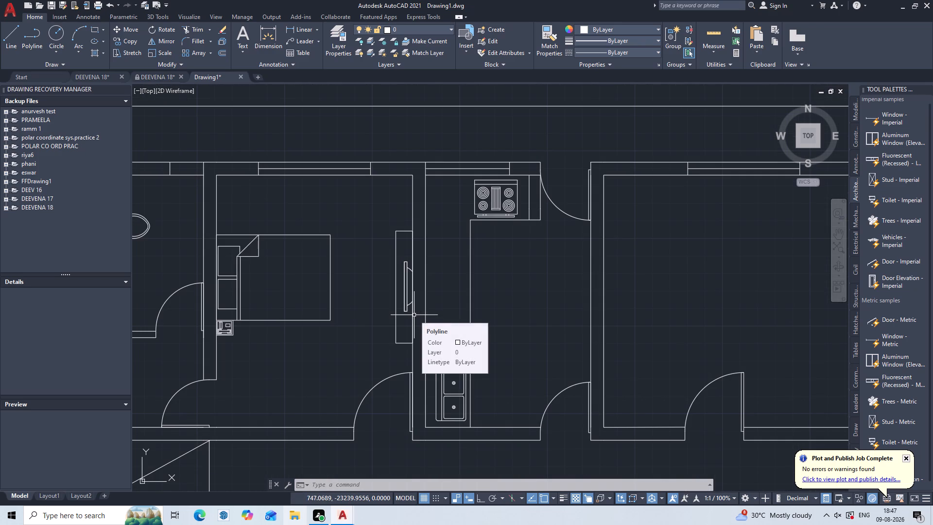
{"action": "scroll", "coordinate": [500, 306], "scroll_direction": "down", "scroll_amount": 1}
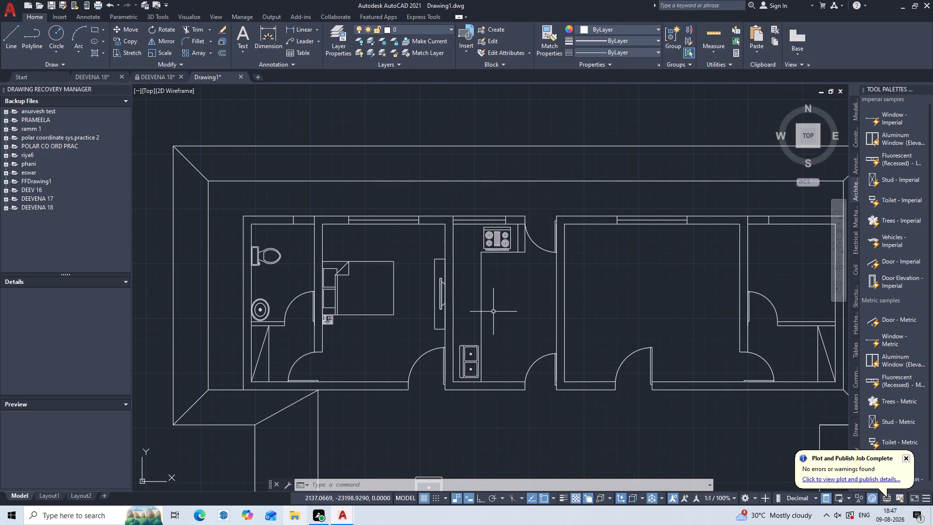
{"action": "middle_click_drag", "start_coordinate": [508, 300], "coordinate": [444, 237]}
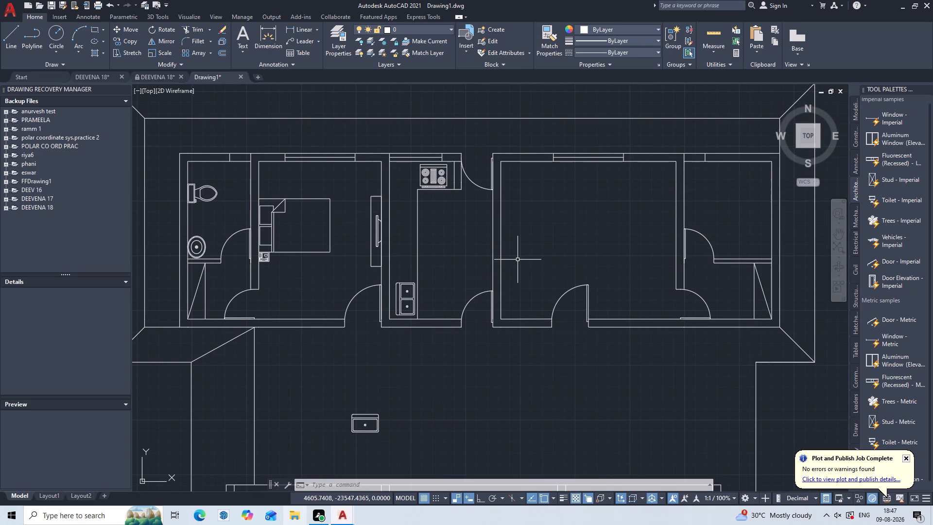
{"action": "middle_click_drag", "start_coordinate": [518, 260], "coordinate": [447, 258]}
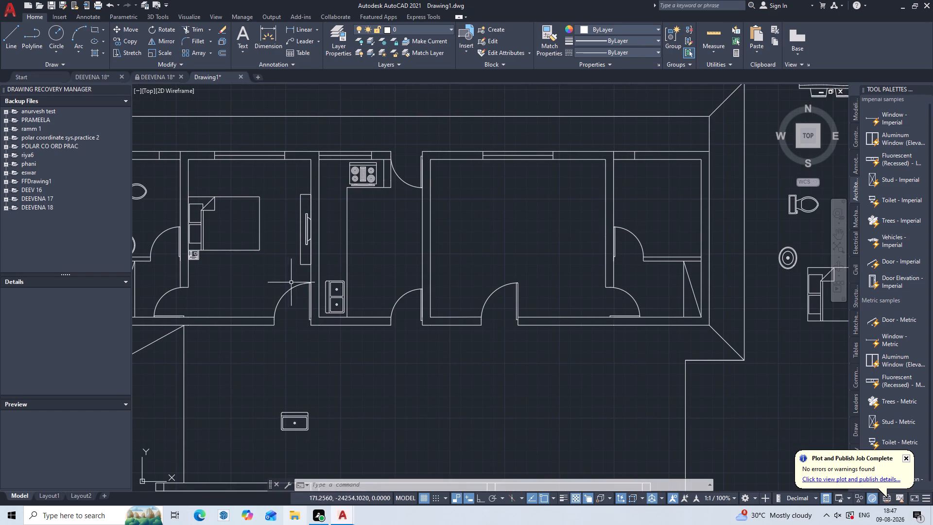
{"action": "left_click", "coordinate": [270, 184]}
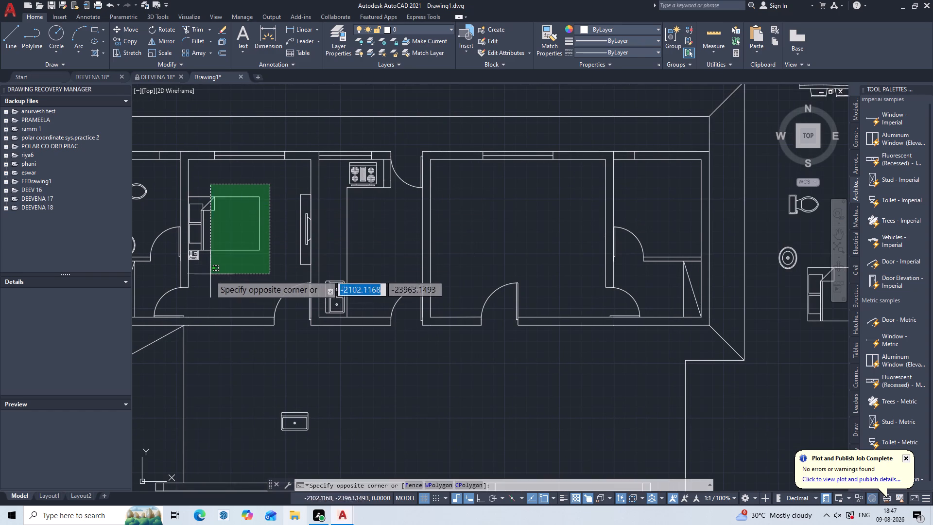
{"action": "left_click", "coordinate": [192, 293]}
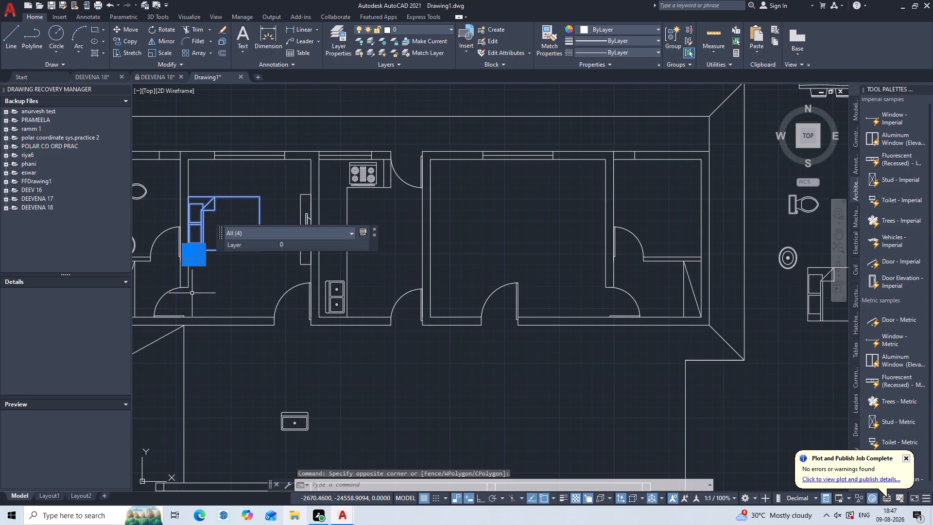
{"action": "key", "text": "c"}
{"action": "key", "text": "o"}
{"action": "key", "text": "p"}
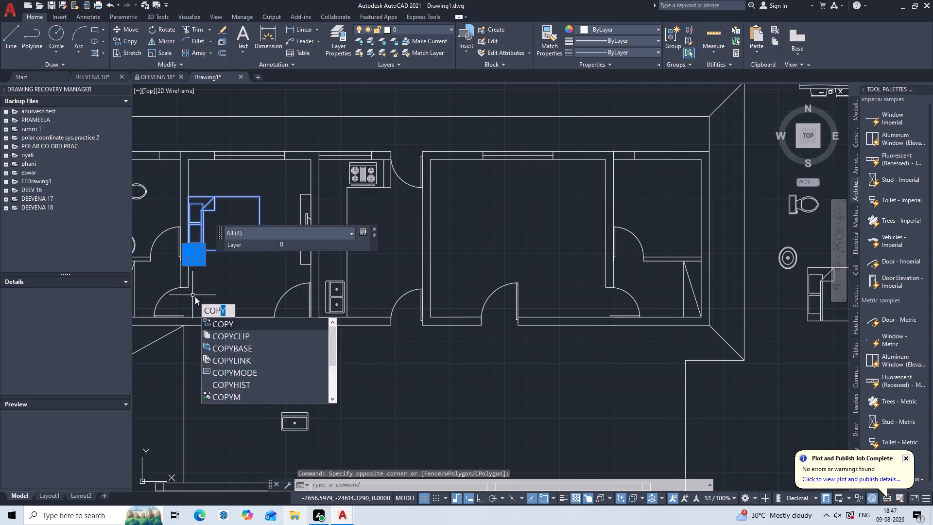
{"action": "key", "text": "Return"}
{"action": "scroll", "coordinate": [190, 280], "scroll_direction": "up", "scroll_amount": 2}
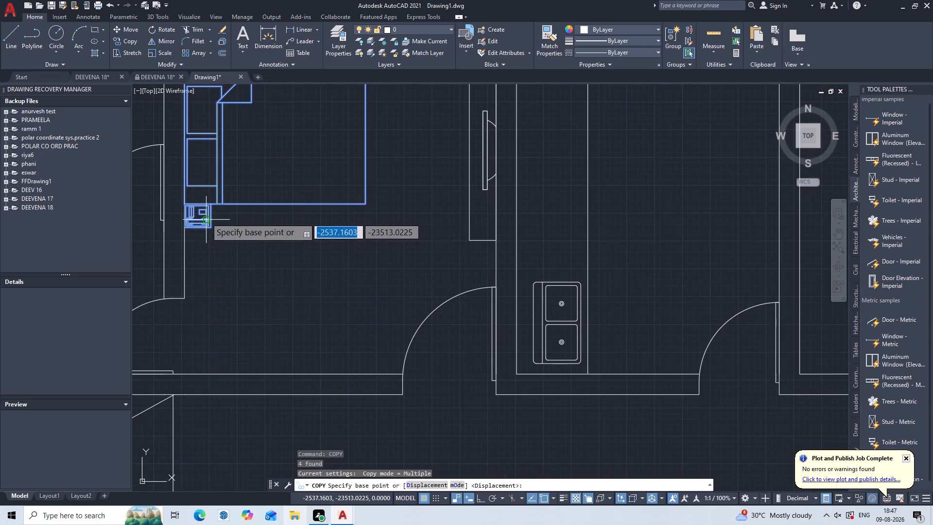
{"action": "middle_click_drag", "start_coordinate": [206, 227], "coordinate": [232, 360]}
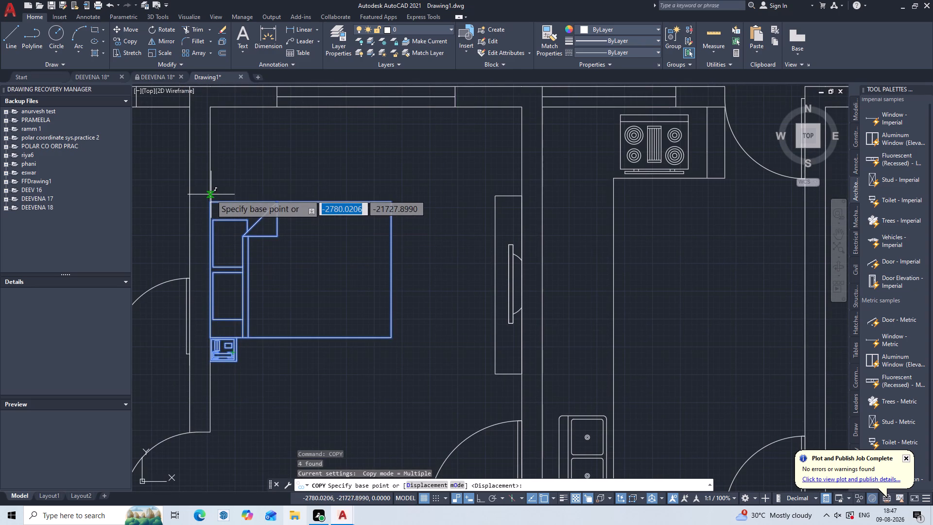
{"action": "left_click", "coordinate": [211, 202]}
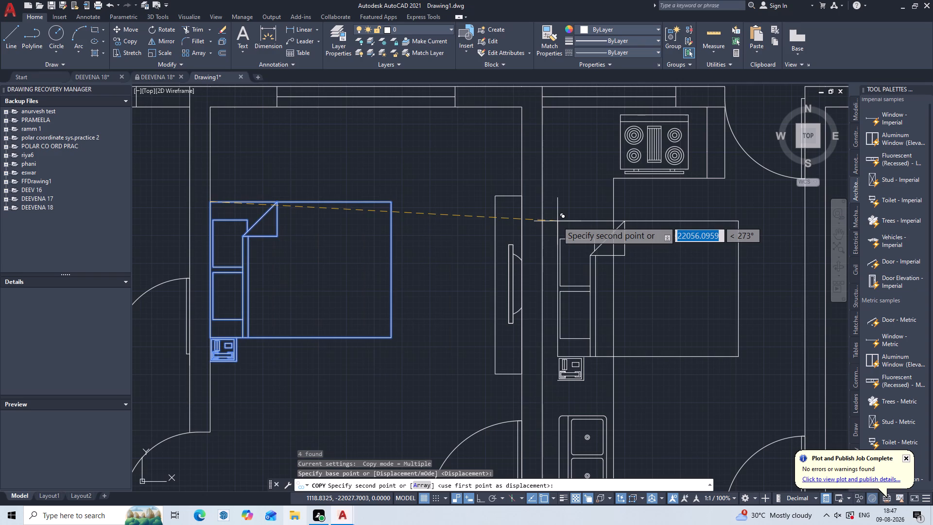
{"action": "key", "text": "F8"}
{"action": "scroll", "coordinate": [558, 220], "scroll_direction": "down", "scroll_amount": 2}
{"action": "middle_click_drag", "start_coordinate": [558, 220], "coordinate": [435, 234]}
{"action": "middle_click_drag", "start_coordinate": [587, 222], "coordinate": [412, 220]}
{"action": "scroll", "coordinate": [486, 206], "scroll_direction": "up", "scroll_amount": 2}
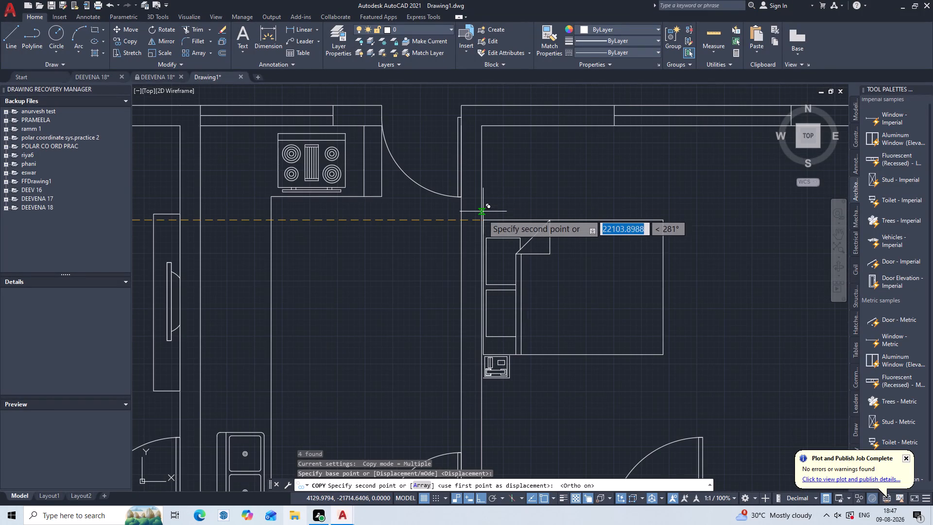
{"action": "left_click", "coordinate": [482, 221]}
{"action": "key", "text": "Escape"}
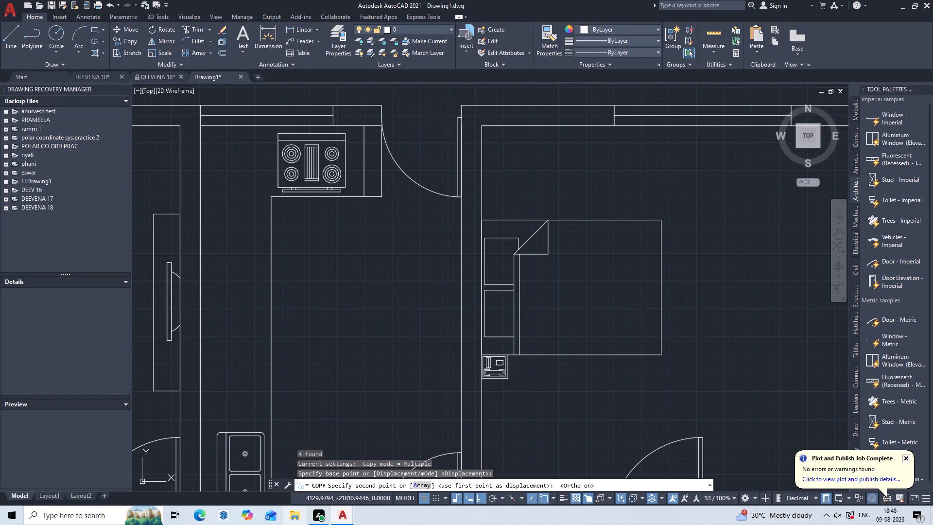
{"action": "key", "text": "Escape"}
{"action": "key", "text": "Escape"}
{"action": "key", "text": "Escape"}
{"action": "key", "text": "Escape"}
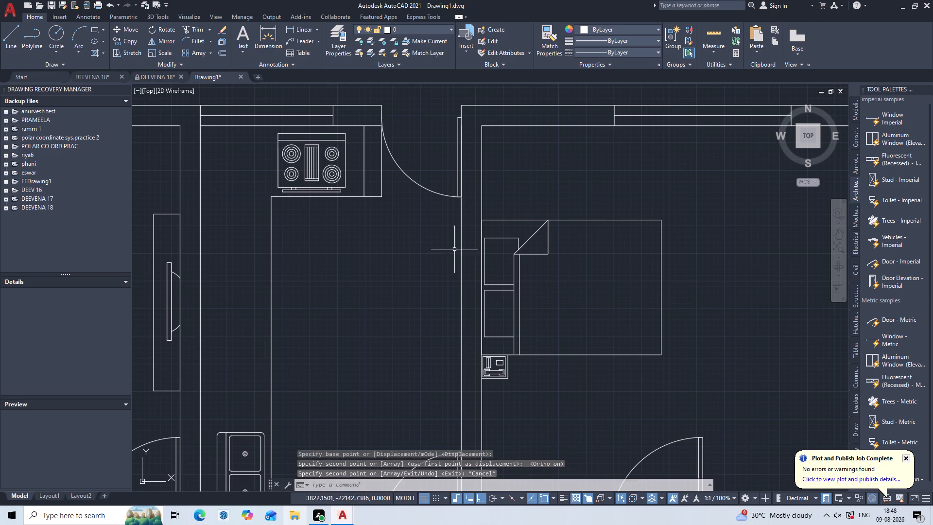
{"action": "key", "text": "Escape"}
{"action": "key", "text": "Escape"}
{"action": "key", "text": "Escape"}
{"action": "key", "text": "Escape"}
Delete the south and east edge lines of the bedside table around the phone symbol beside the copied bed.
{"action": "scroll", "coordinate": [462, 282], "scroll_direction": "down", "scroll_amount": 2}
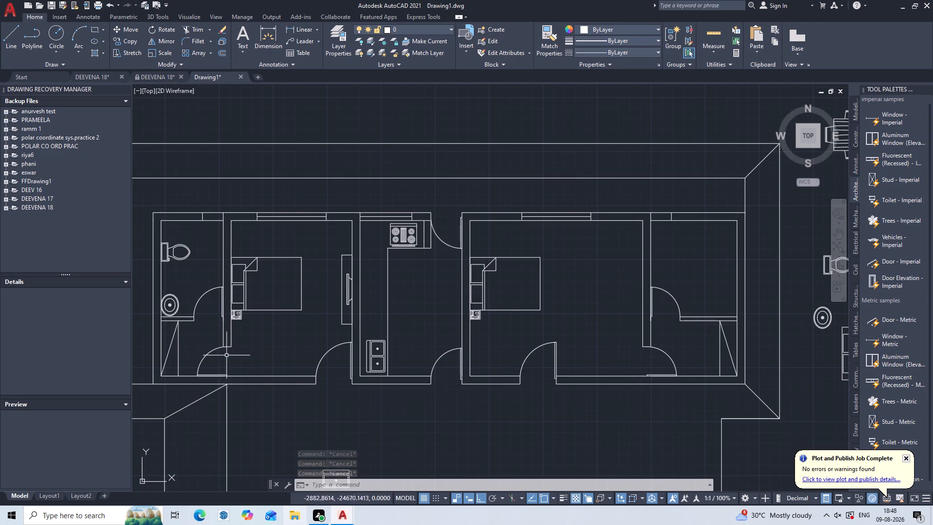
{"action": "scroll", "coordinate": [236, 324], "scroll_direction": "up", "scroll_amount": 5}
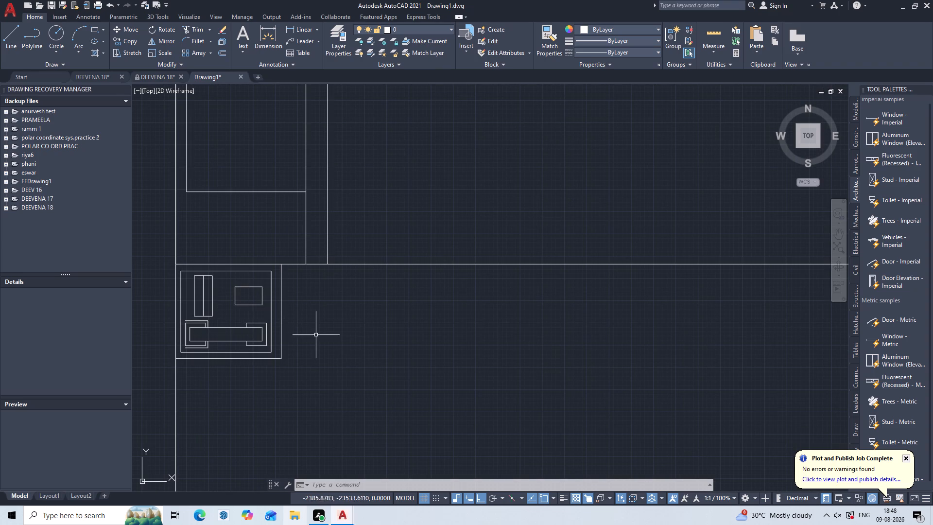
{"action": "scroll", "coordinate": [361, 353], "scroll_direction": "down", "scroll_amount": 4}
{"action": "middle_click_drag", "start_coordinate": [581, 348], "coordinate": [348, 341]}
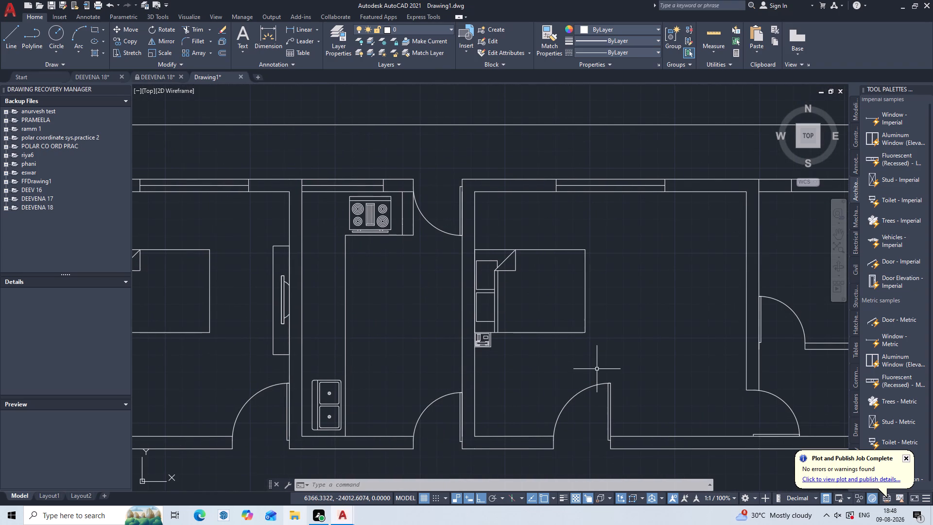
{"action": "middle_click_drag", "start_coordinate": [567, 261], "coordinate": [505, 241]}
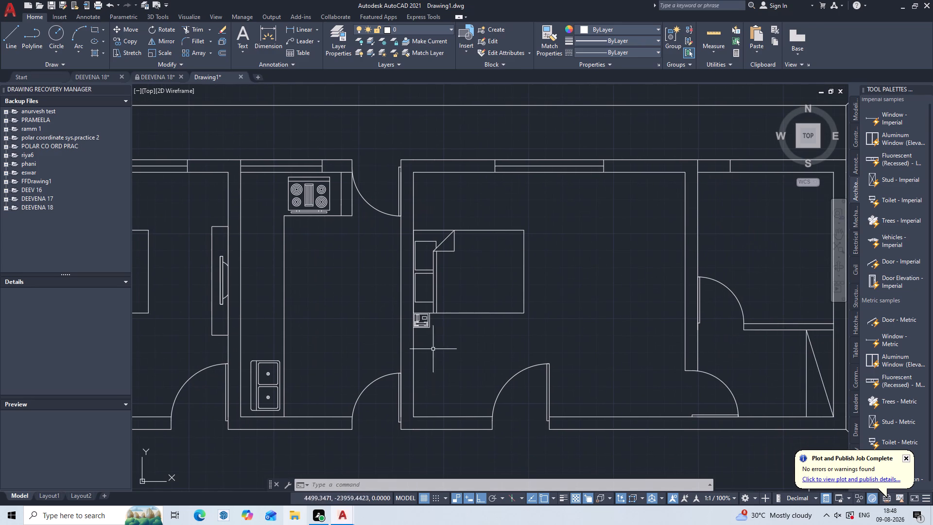
{"action": "scroll", "coordinate": [413, 337], "scroll_direction": "up", "scroll_amount": 4}
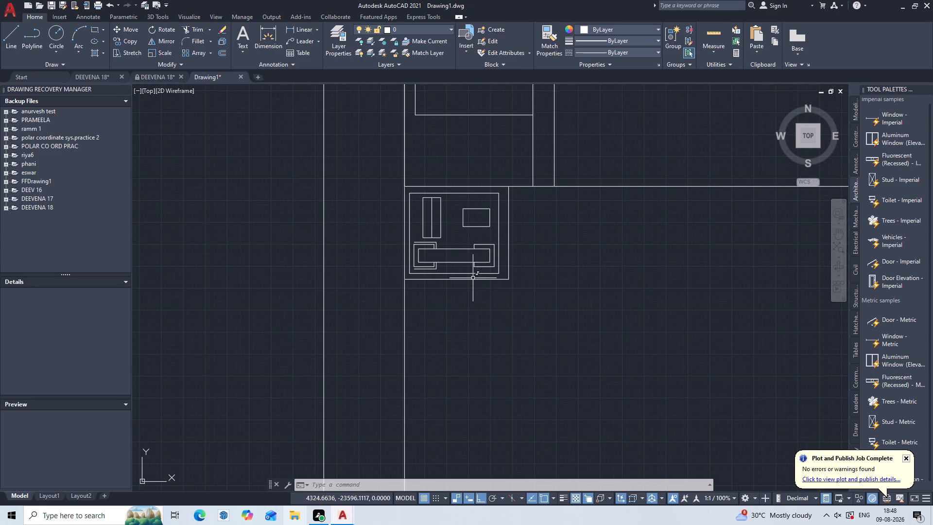
{"action": "left_click", "coordinate": [473, 278]}
{"action": "left_click", "coordinate": [510, 205]}
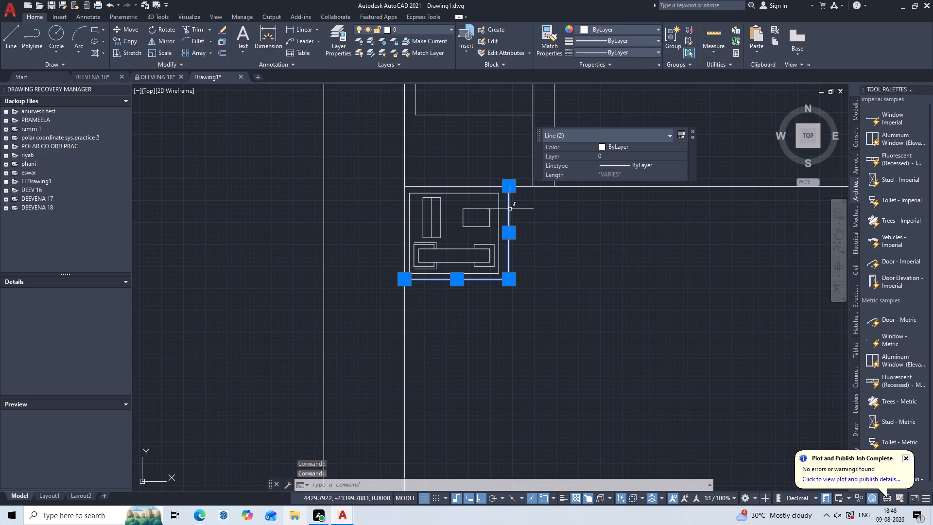
{"action": "key", "text": "Delete"}
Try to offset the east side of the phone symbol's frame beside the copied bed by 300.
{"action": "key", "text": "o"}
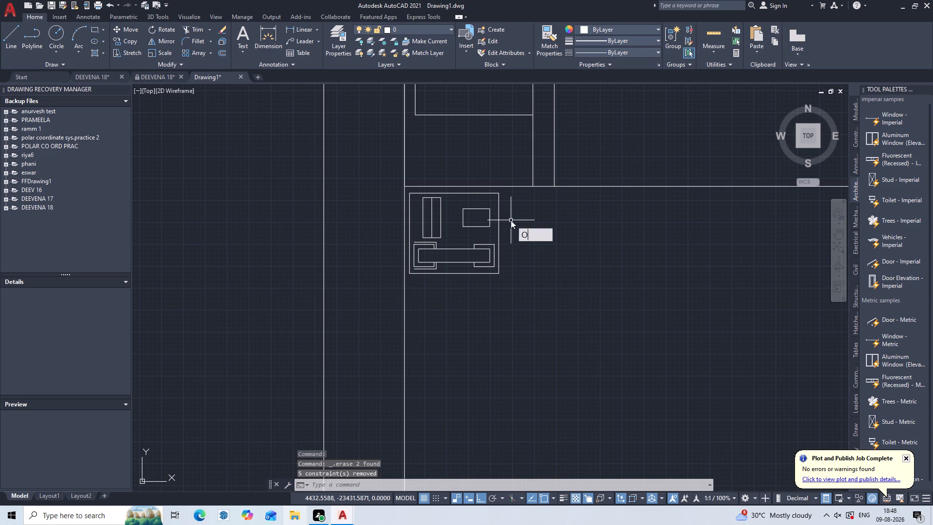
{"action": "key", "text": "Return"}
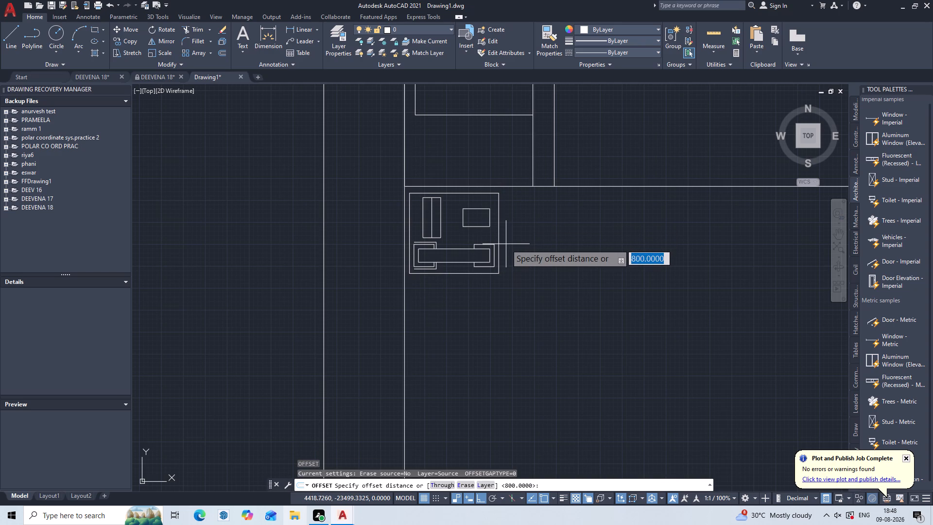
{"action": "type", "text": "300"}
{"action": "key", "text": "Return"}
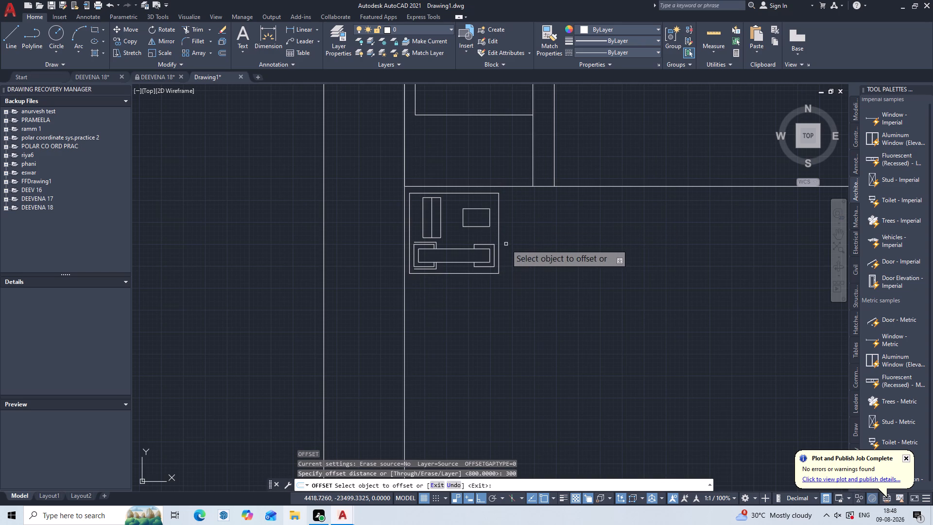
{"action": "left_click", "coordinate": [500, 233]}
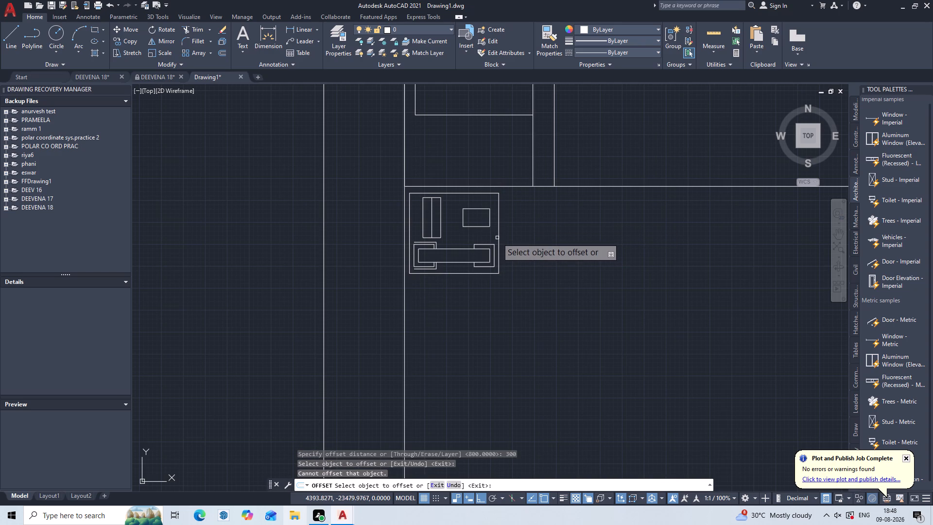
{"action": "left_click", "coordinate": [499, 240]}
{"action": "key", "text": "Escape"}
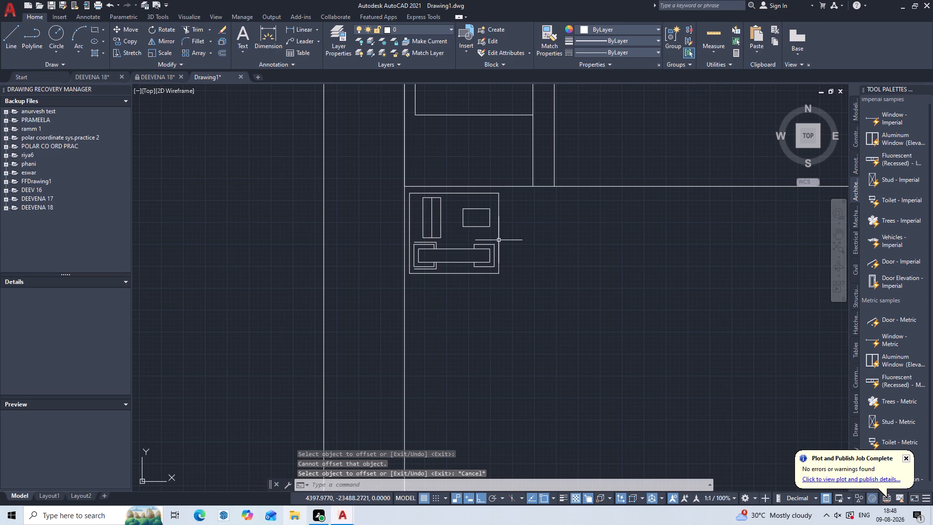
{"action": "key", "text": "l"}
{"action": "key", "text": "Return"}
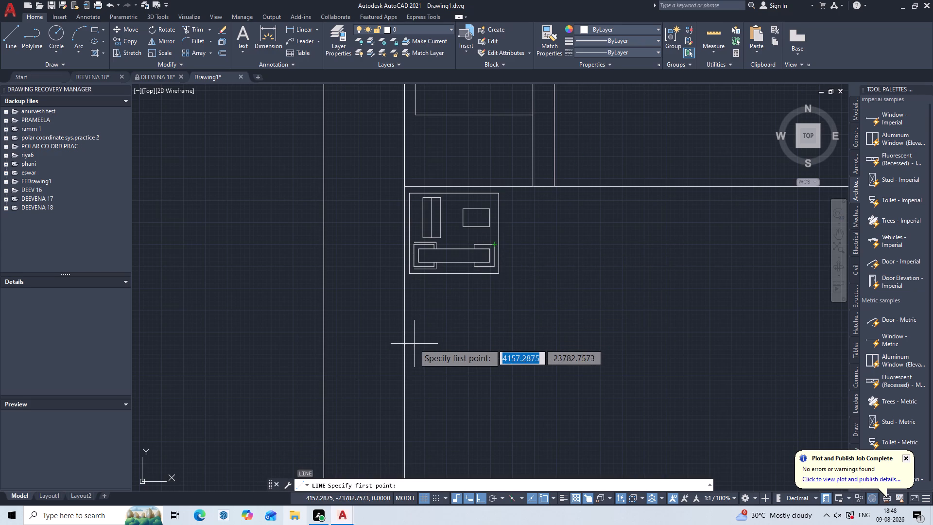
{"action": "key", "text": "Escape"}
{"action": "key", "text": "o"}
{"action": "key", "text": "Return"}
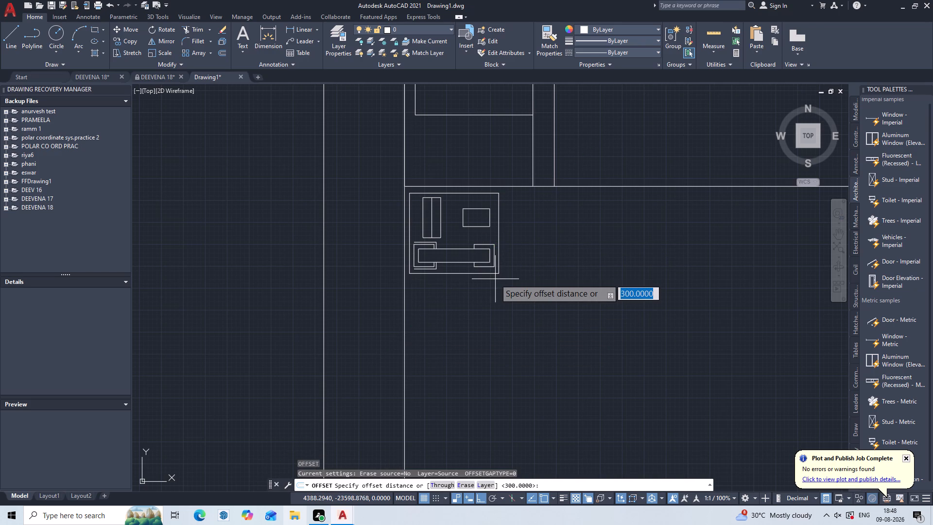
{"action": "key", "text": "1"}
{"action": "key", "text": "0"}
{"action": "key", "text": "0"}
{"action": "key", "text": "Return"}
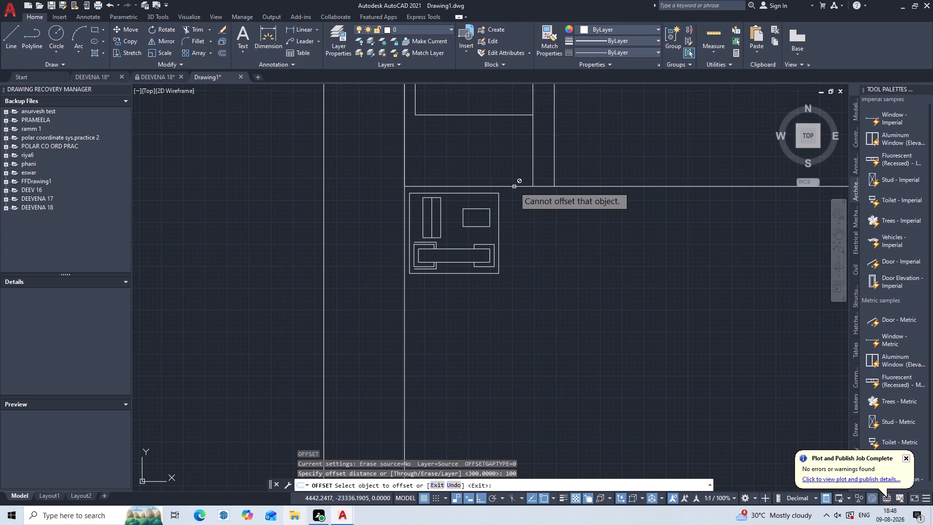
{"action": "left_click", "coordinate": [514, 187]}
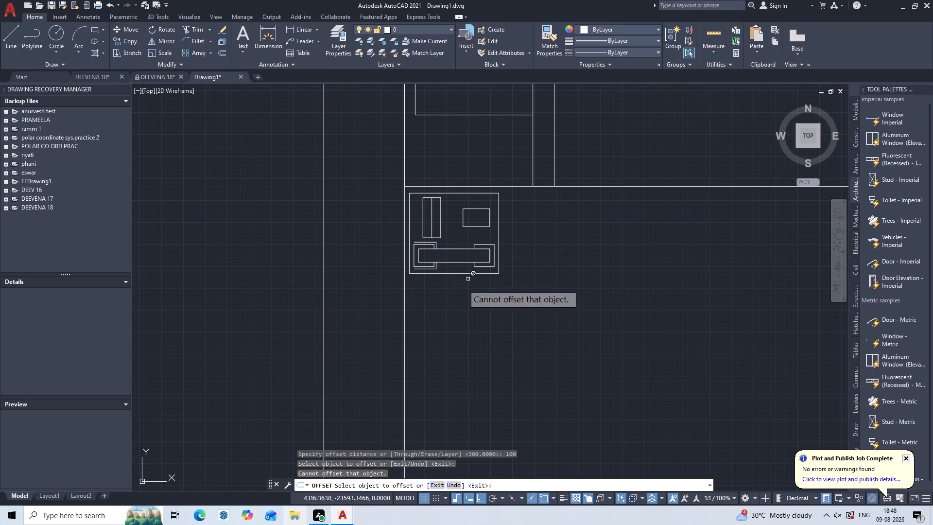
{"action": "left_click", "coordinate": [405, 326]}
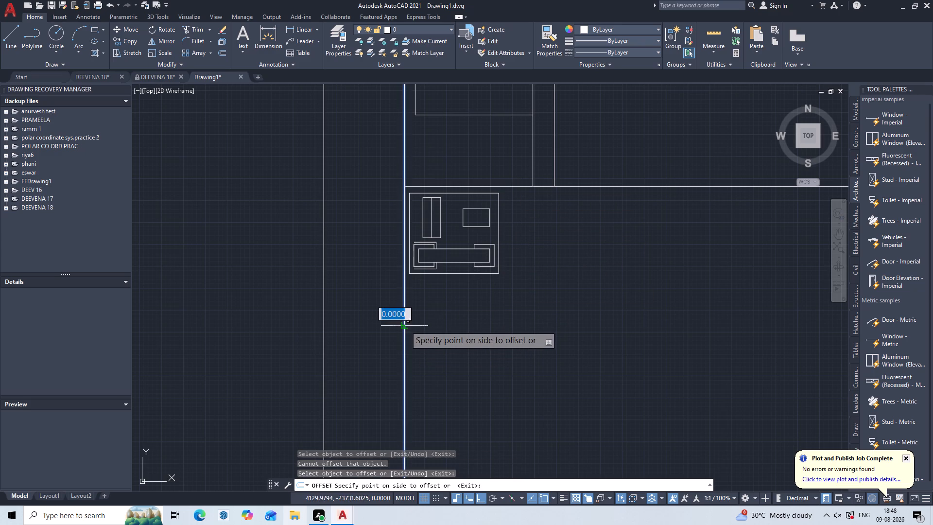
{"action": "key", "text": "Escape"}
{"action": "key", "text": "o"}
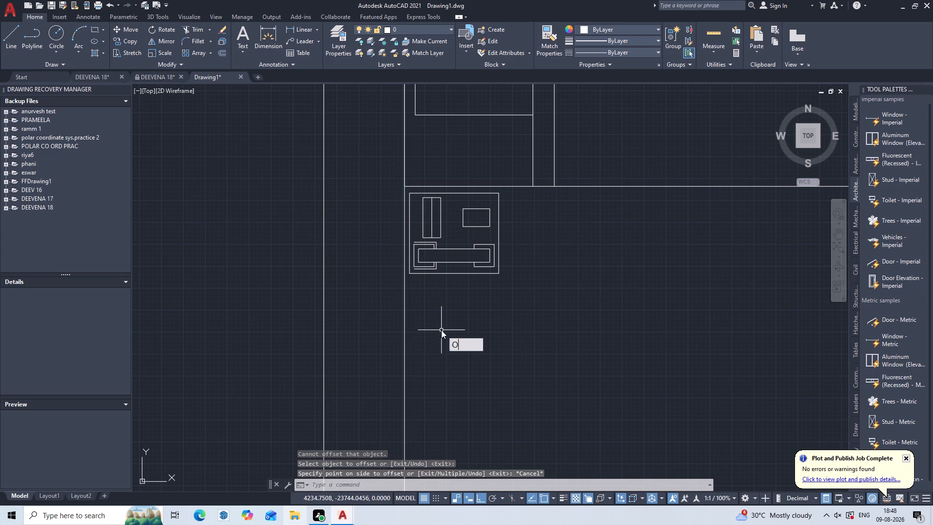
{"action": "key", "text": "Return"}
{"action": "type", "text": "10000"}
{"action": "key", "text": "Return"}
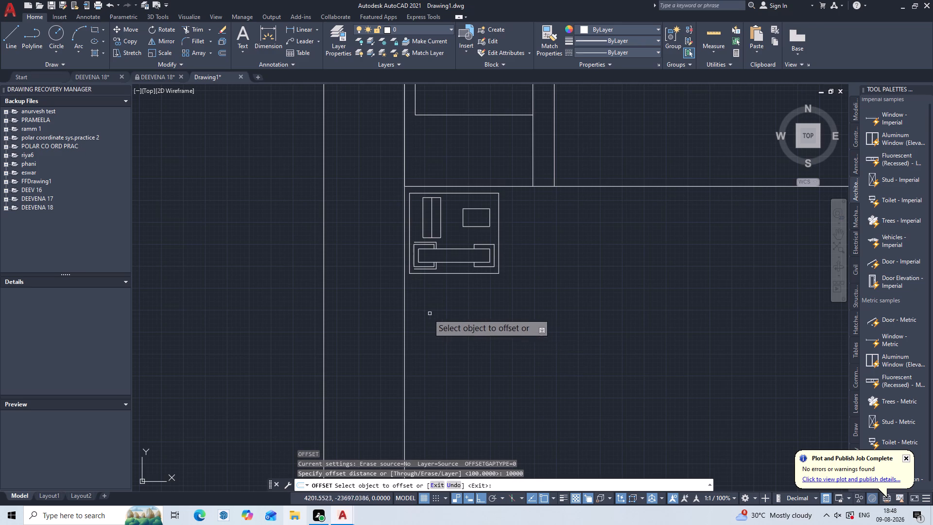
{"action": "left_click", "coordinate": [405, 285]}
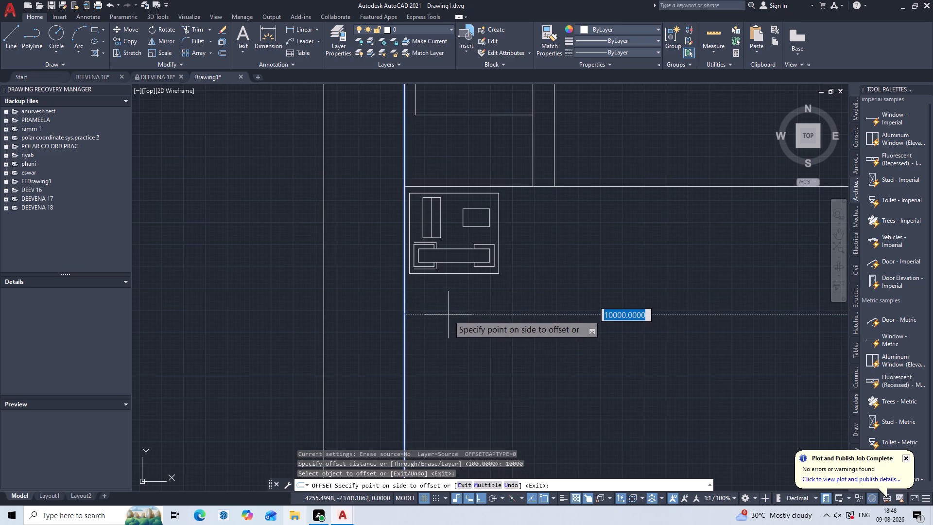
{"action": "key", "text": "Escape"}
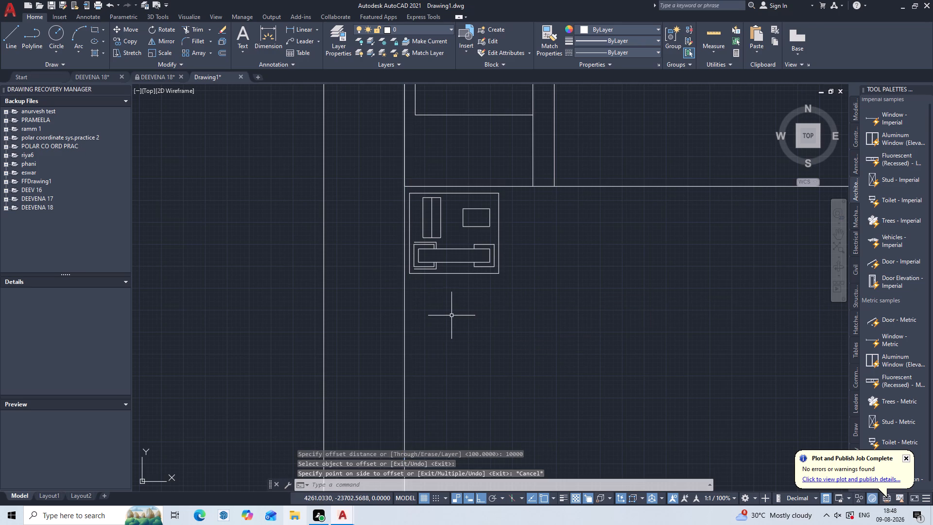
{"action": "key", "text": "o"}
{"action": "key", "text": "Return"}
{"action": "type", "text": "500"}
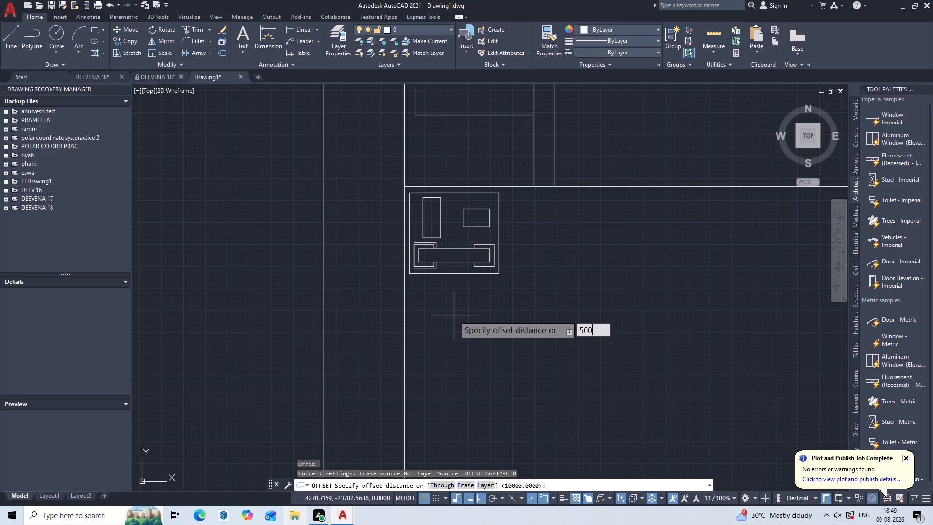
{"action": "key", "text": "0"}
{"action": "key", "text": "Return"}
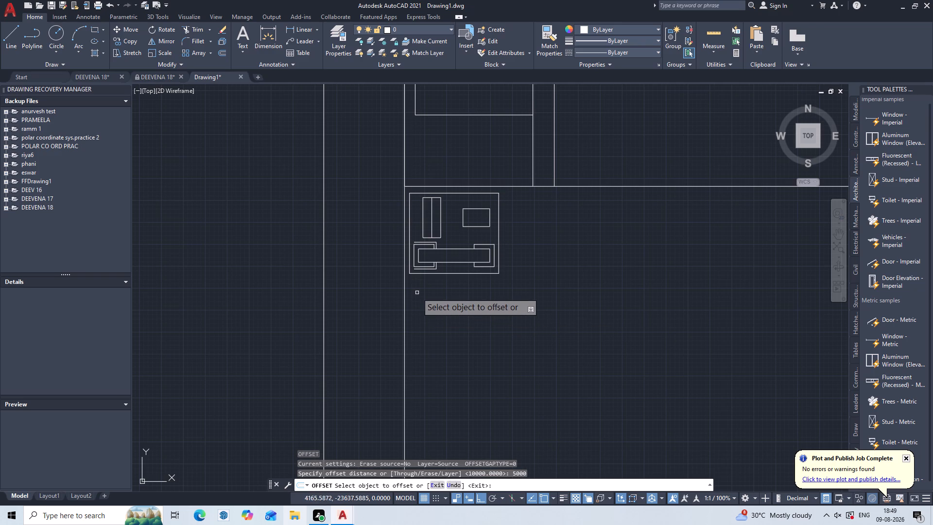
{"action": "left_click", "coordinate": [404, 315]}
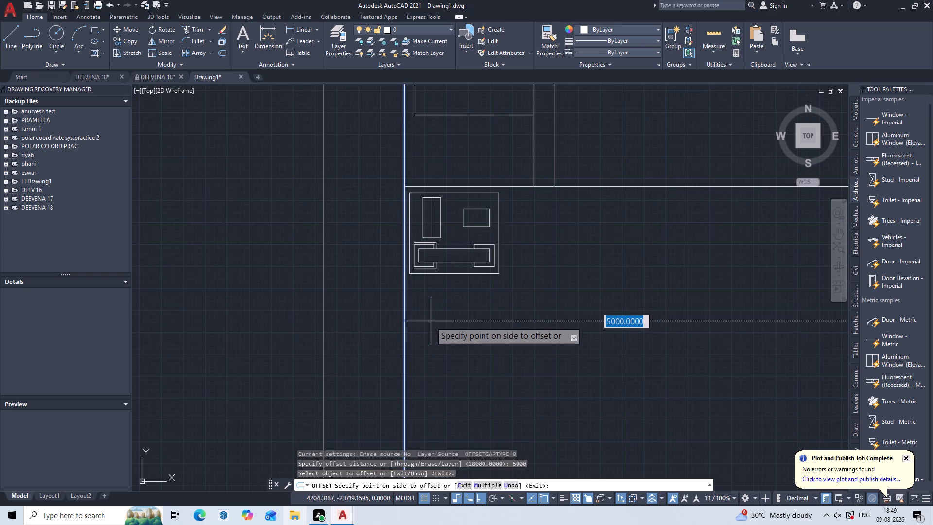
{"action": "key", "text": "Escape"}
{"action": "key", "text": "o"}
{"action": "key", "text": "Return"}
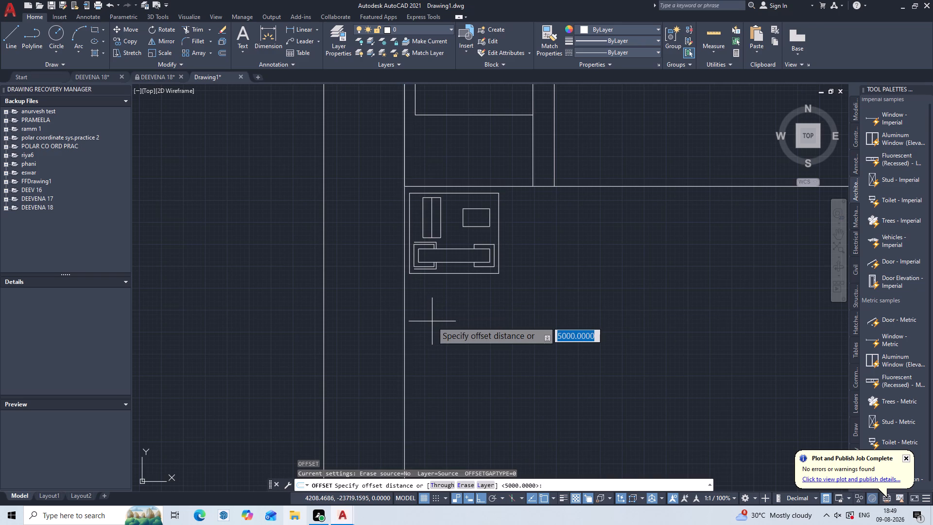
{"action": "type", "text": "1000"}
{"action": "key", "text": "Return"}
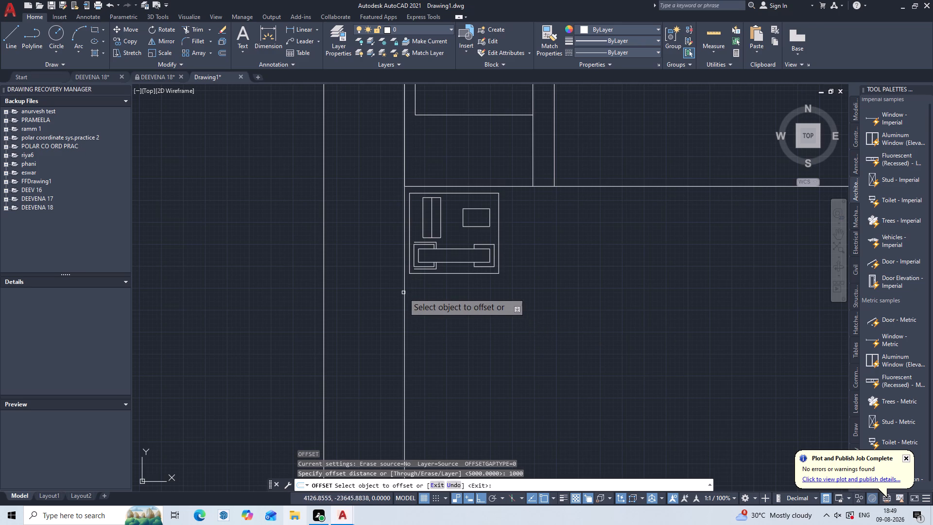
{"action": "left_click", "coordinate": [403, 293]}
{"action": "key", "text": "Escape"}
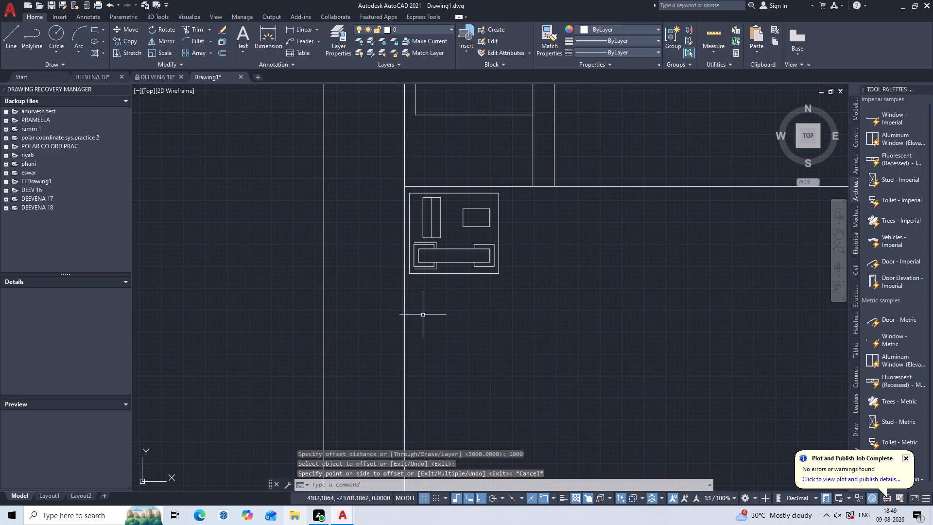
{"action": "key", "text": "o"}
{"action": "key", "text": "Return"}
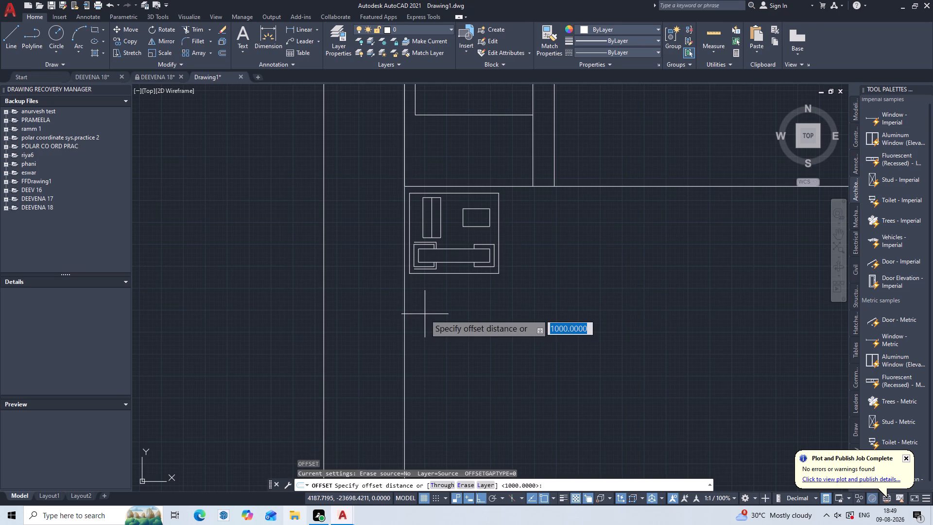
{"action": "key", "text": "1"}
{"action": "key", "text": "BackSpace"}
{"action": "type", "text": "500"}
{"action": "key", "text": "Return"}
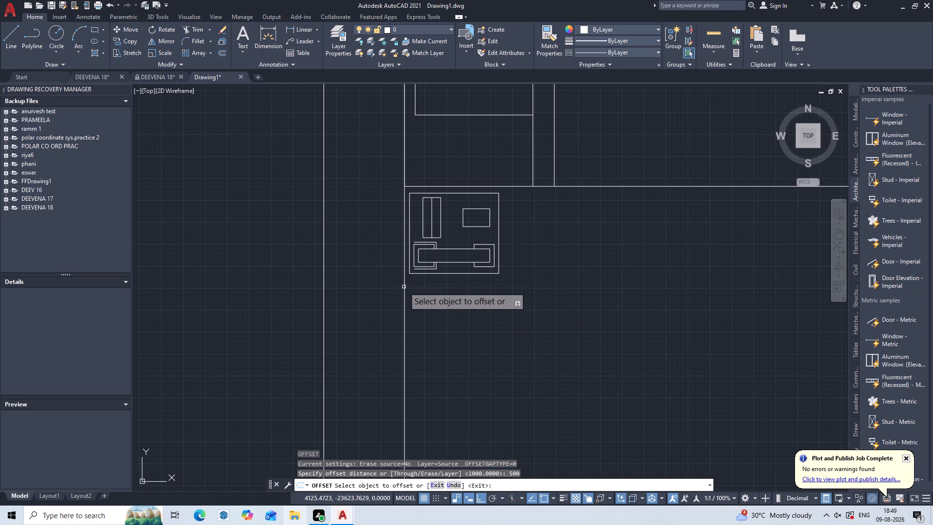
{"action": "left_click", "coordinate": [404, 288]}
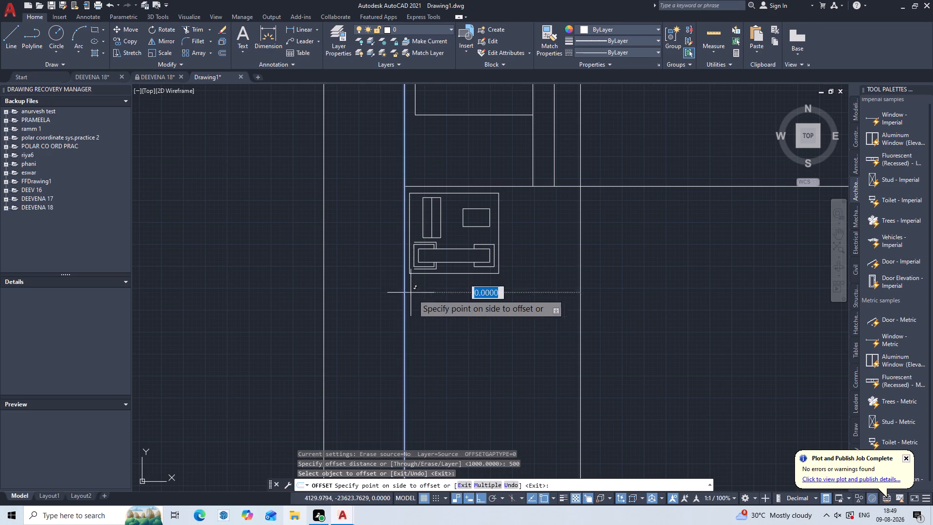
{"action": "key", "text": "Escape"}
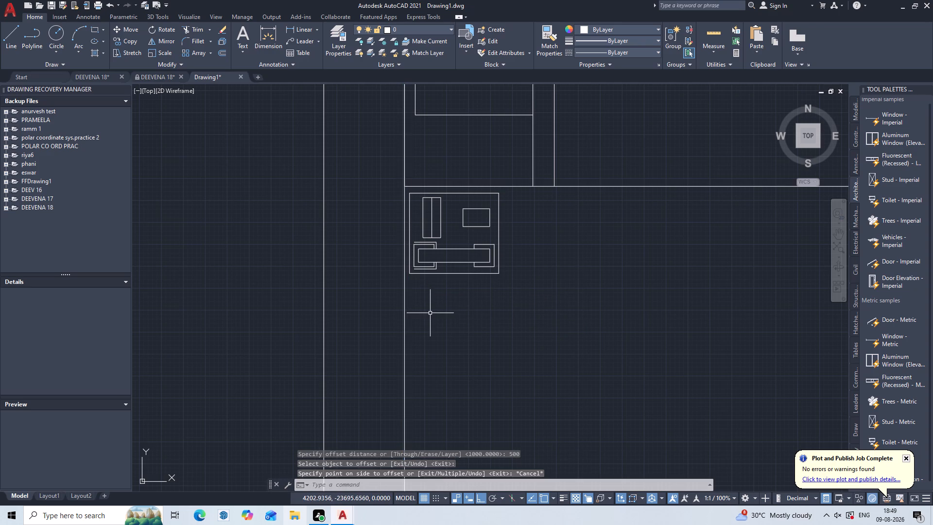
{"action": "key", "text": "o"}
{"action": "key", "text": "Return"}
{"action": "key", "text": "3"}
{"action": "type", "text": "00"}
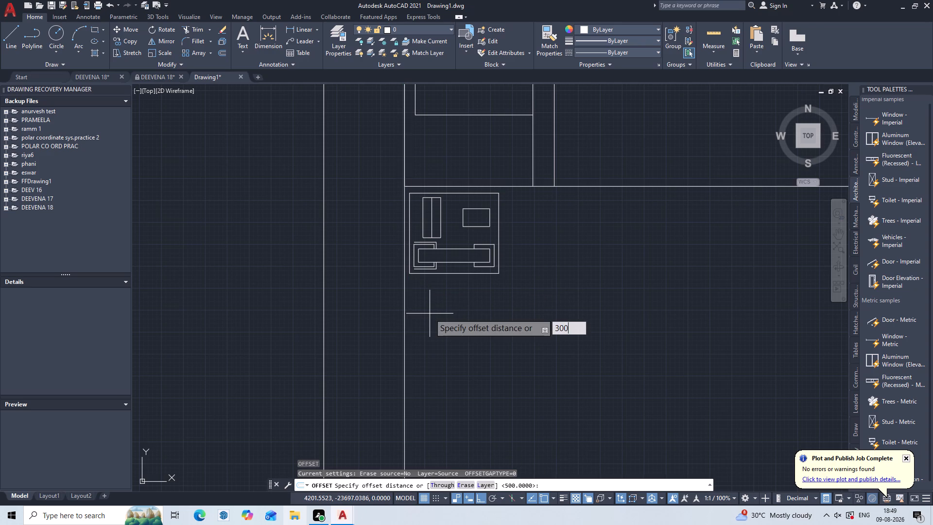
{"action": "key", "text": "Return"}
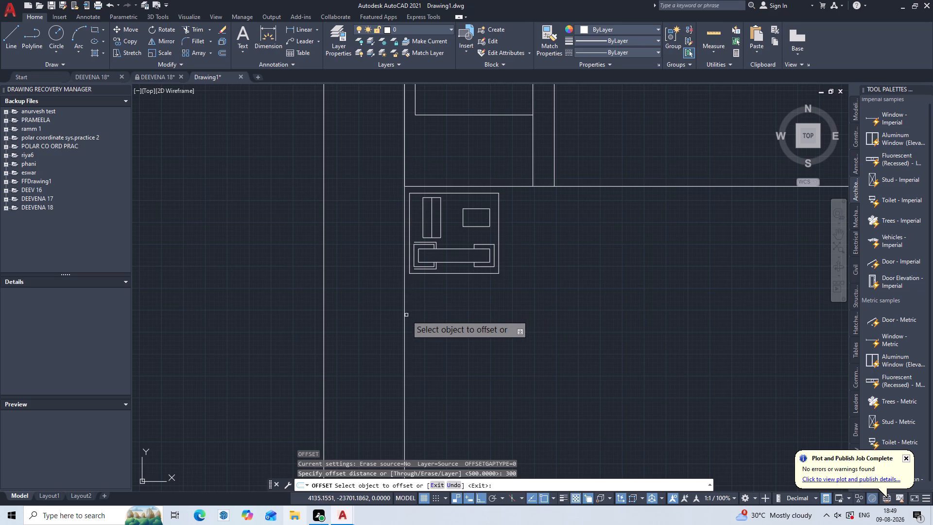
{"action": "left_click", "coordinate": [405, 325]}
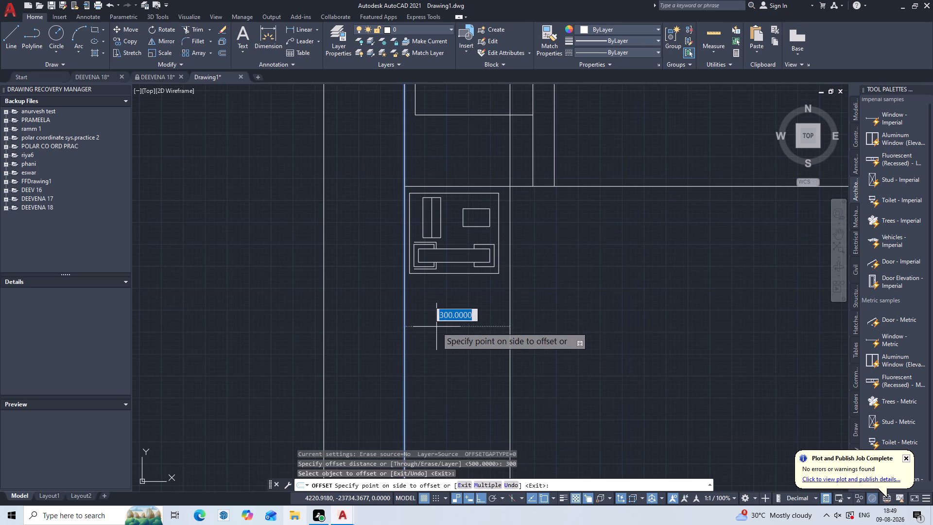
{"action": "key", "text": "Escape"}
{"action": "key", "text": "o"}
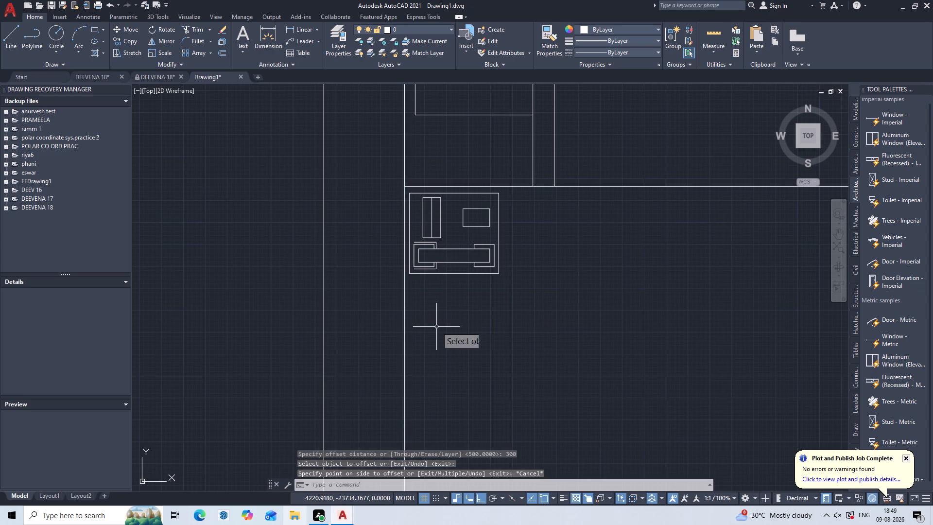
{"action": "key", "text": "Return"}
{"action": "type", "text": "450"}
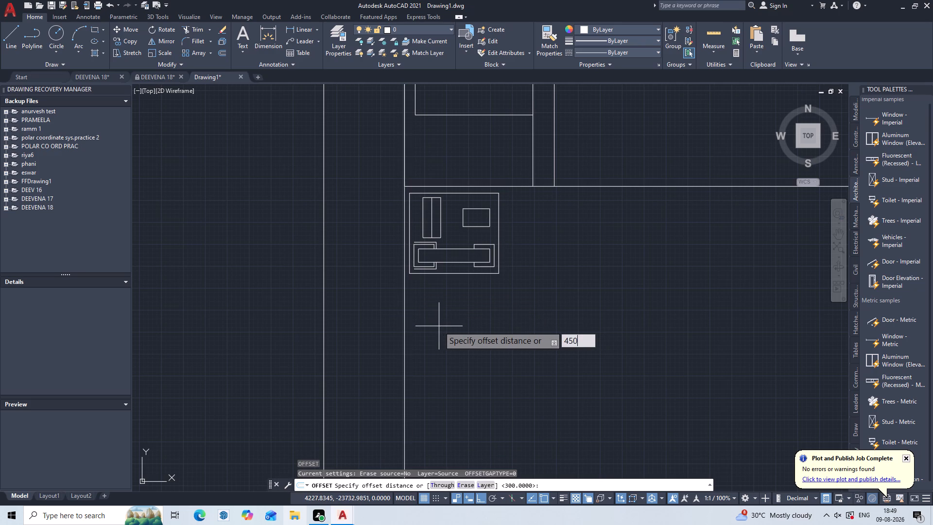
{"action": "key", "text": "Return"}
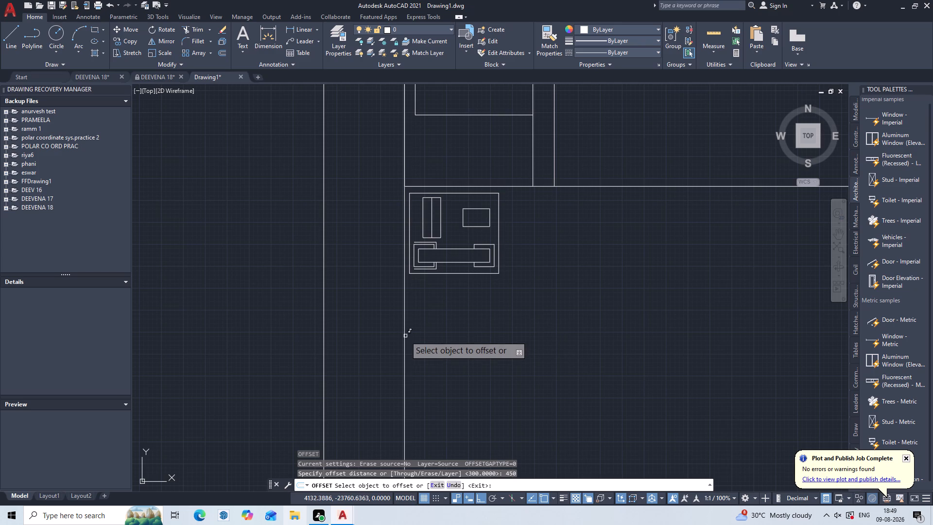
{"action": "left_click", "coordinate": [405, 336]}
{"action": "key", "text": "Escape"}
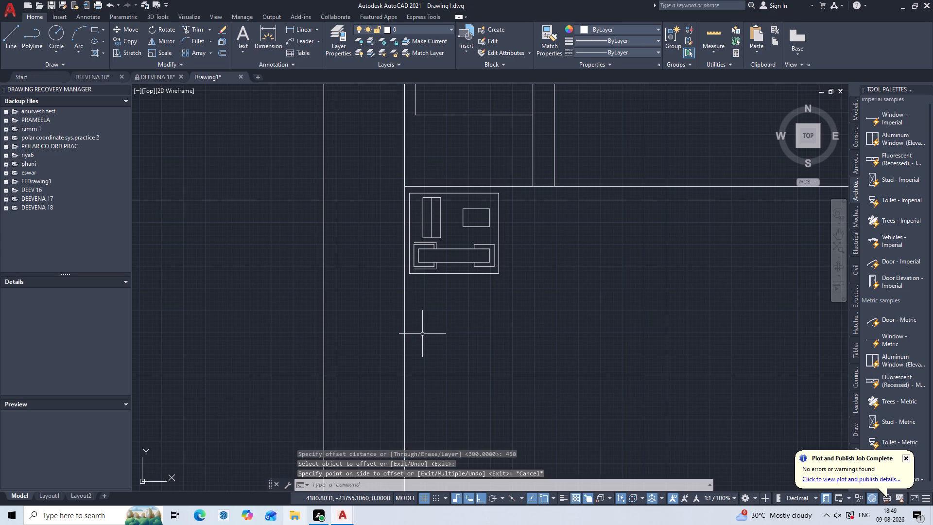
Offset the wall line just west of the phone symbol 350 to the east, beyond the symbol's frame.
{"action": "key", "text": "o"}
{"action": "key", "text": "Return"}
{"action": "type", "text": "350"}
{"action": "key", "text": "Return"}
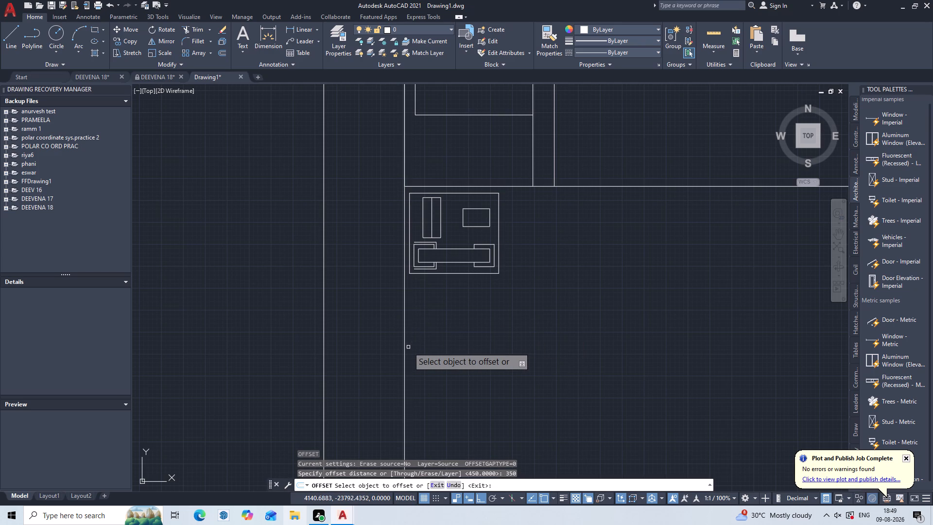
{"action": "left_click", "coordinate": [403, 356]}
{"action": "left_click", "coordinate": [444, 342]}
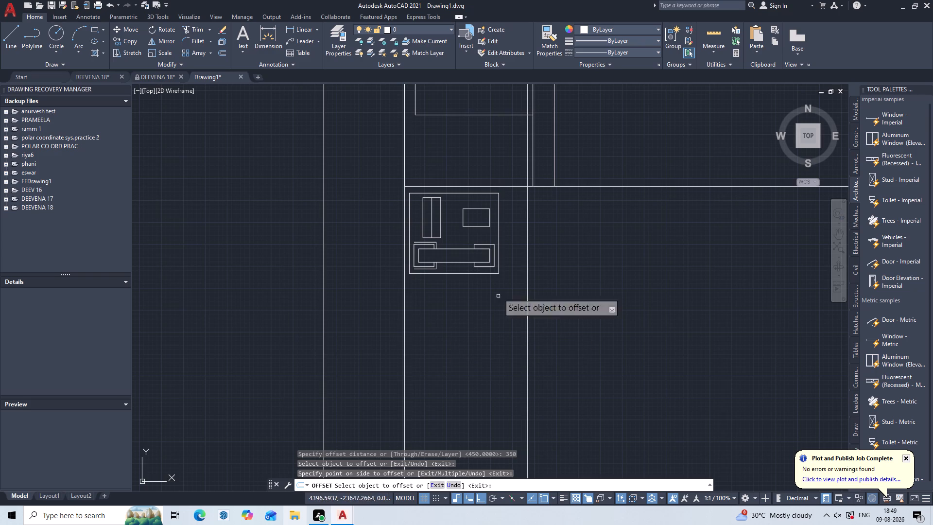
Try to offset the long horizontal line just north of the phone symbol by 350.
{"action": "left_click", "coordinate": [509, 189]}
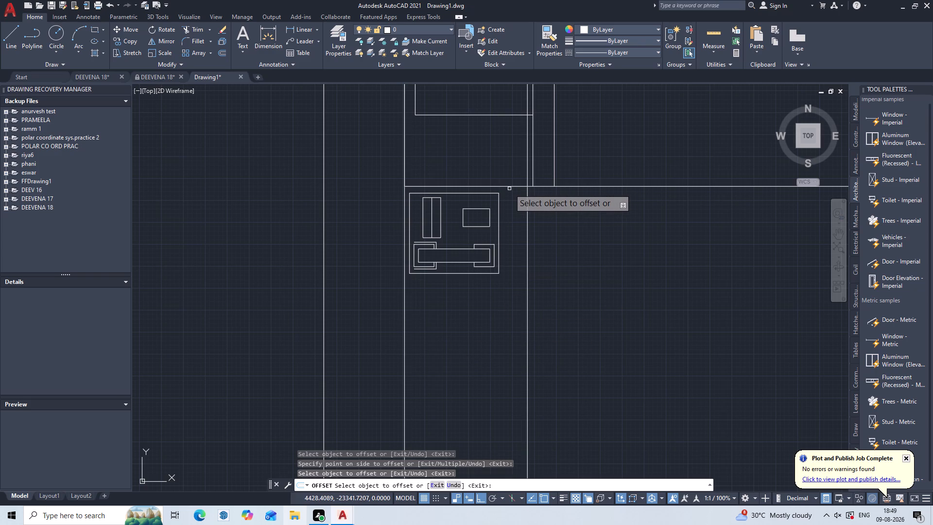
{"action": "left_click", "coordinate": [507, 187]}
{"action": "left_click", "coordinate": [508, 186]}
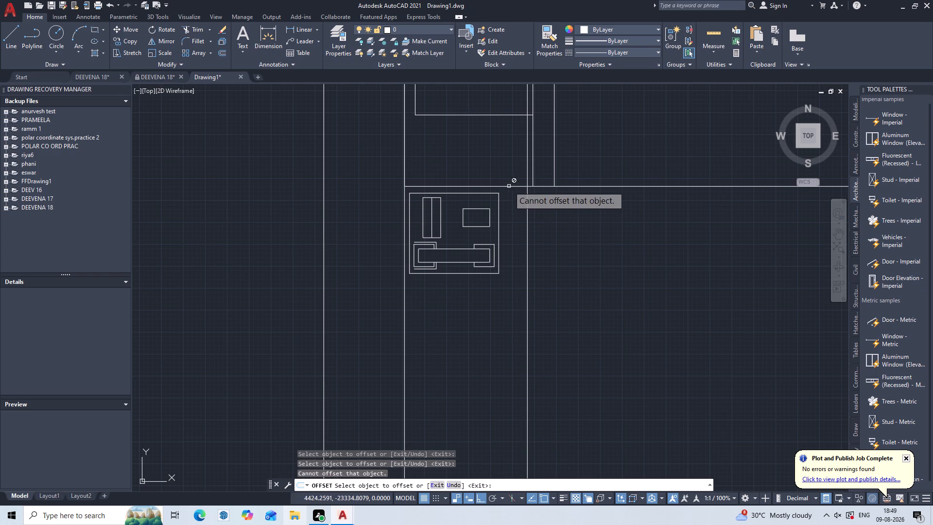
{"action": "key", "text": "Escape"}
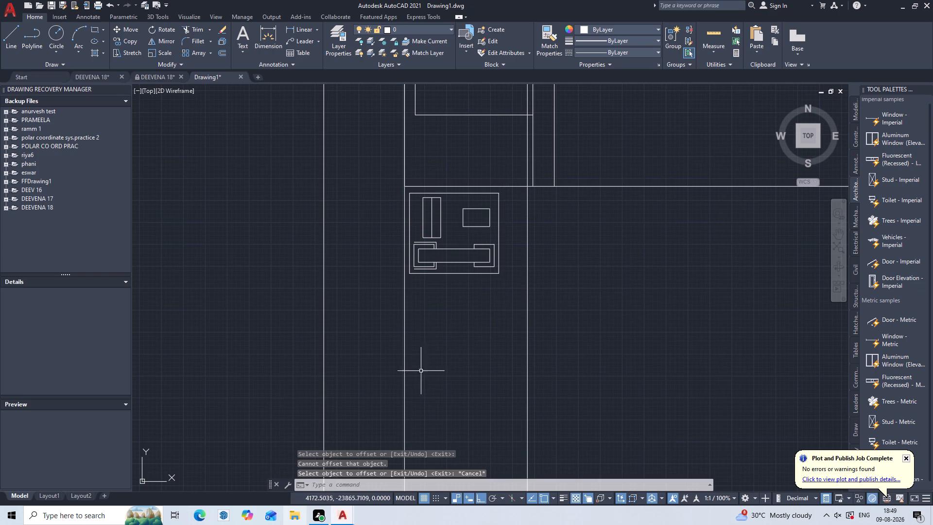
Measure the horizontal gap from the phone symbol frame's southeast corner to the offset line east of it.
{"action": "key", "text": "d"}
{"action": "type", "text": "LI"}
{"action": "key", "text": "Return"}
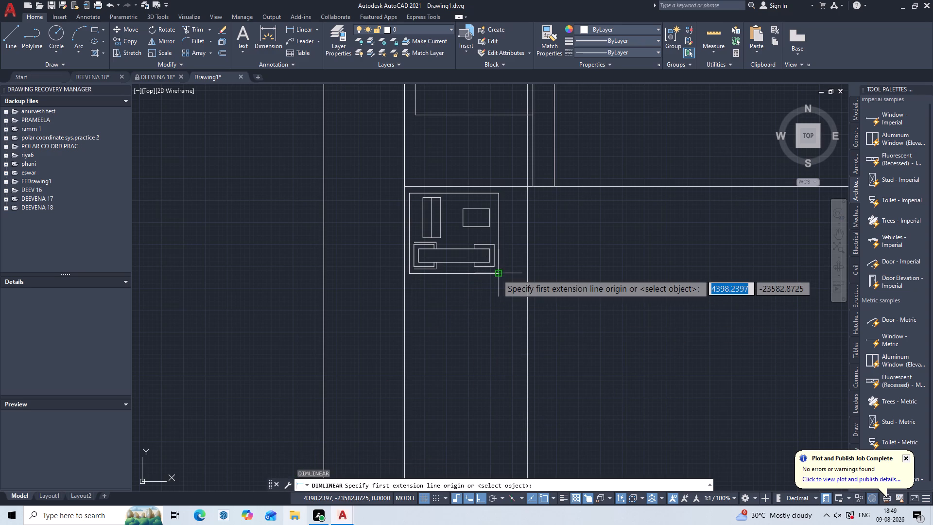
{"action": "left_click", "coordinate": [497, 274]}
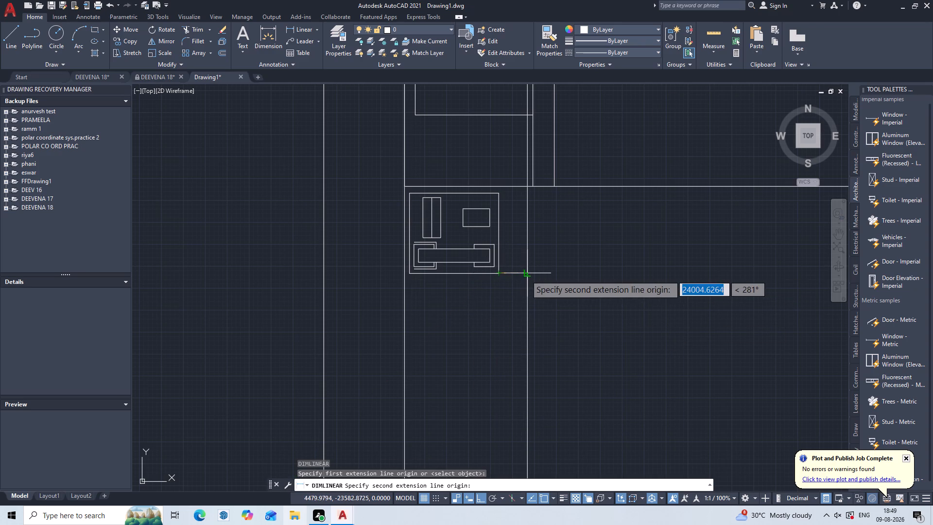
{"action": "left_click", "coordinate": [526, 275]}
{"action": "scroll", "coordinate": [524, 275], "scroll_direction": "up", "scroll_amount": 3}
{"action": "scroll", "coordinate": [485, 274], "scroll_direction": "up", "scroll_amount": 6}
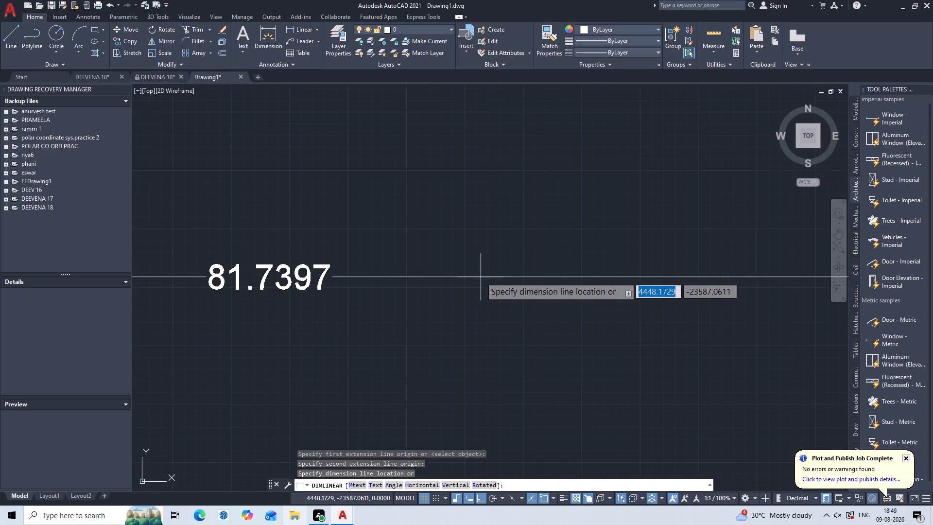
{"action": "scroll", "coordinate": [480, 278], "scroll_direction": "down", "scroll_amount": 2}
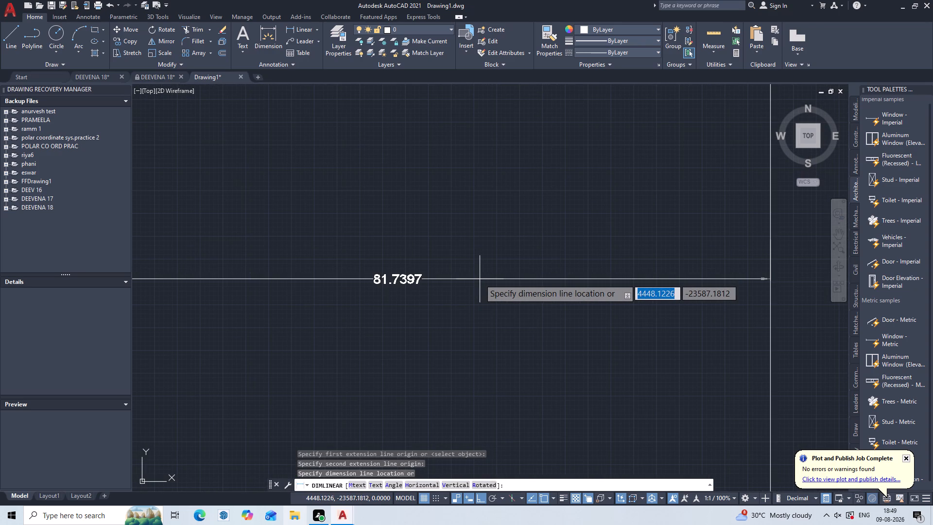
{"action": "scroll", "coordinate": [480, 279], "scroll_direction": "down", "scroll_amount": 2}
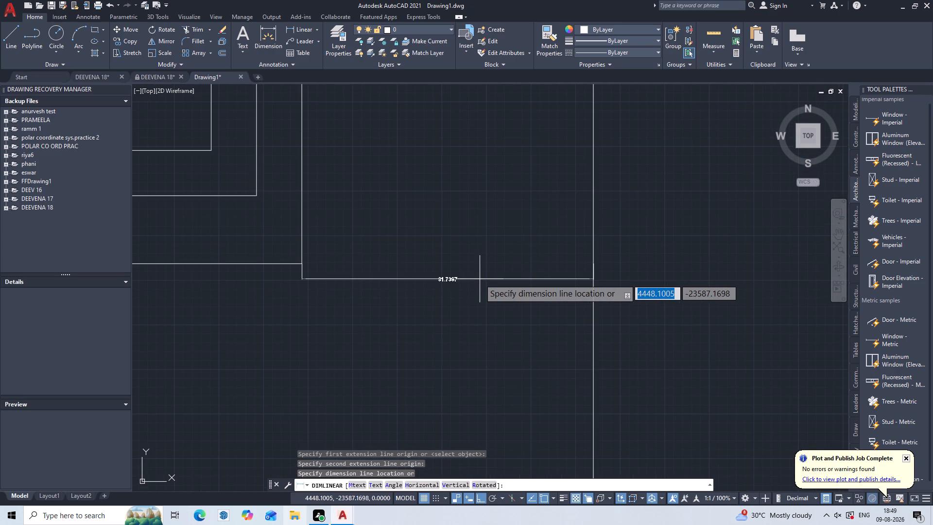
{"action": "key", "text": "Escape"}
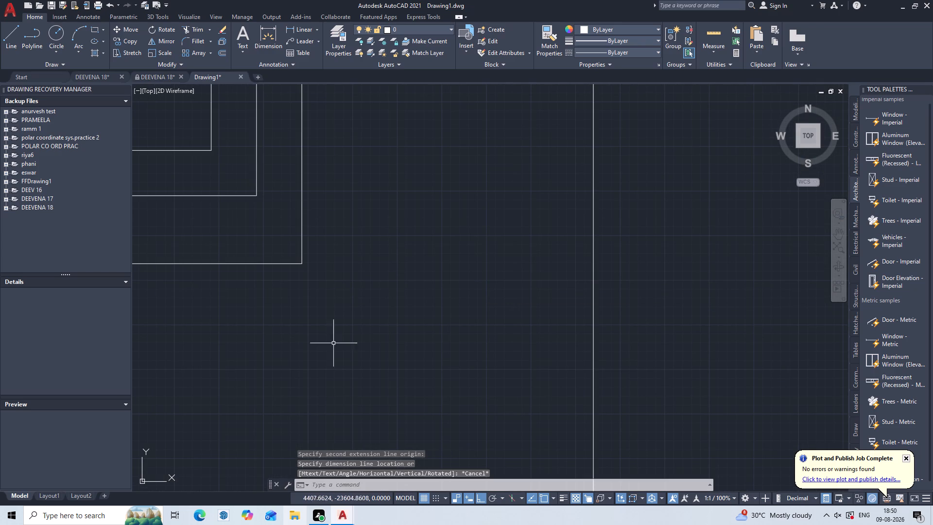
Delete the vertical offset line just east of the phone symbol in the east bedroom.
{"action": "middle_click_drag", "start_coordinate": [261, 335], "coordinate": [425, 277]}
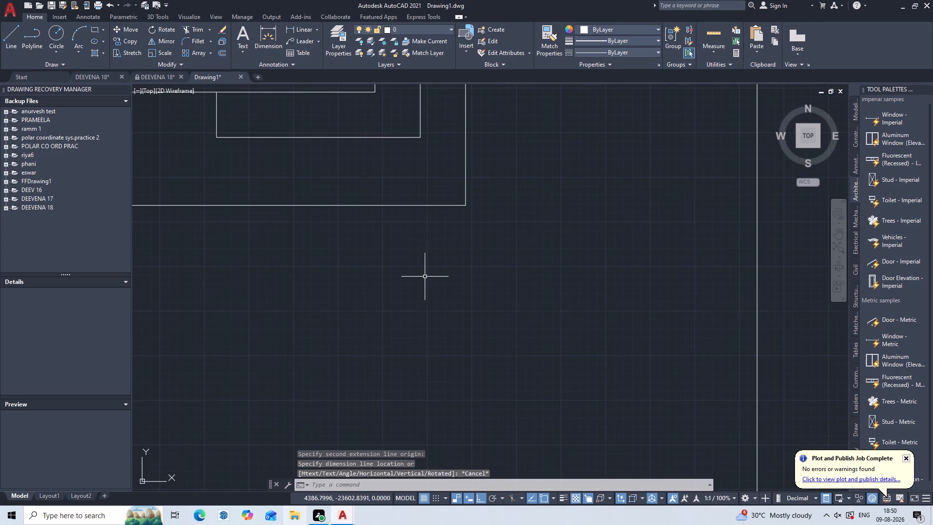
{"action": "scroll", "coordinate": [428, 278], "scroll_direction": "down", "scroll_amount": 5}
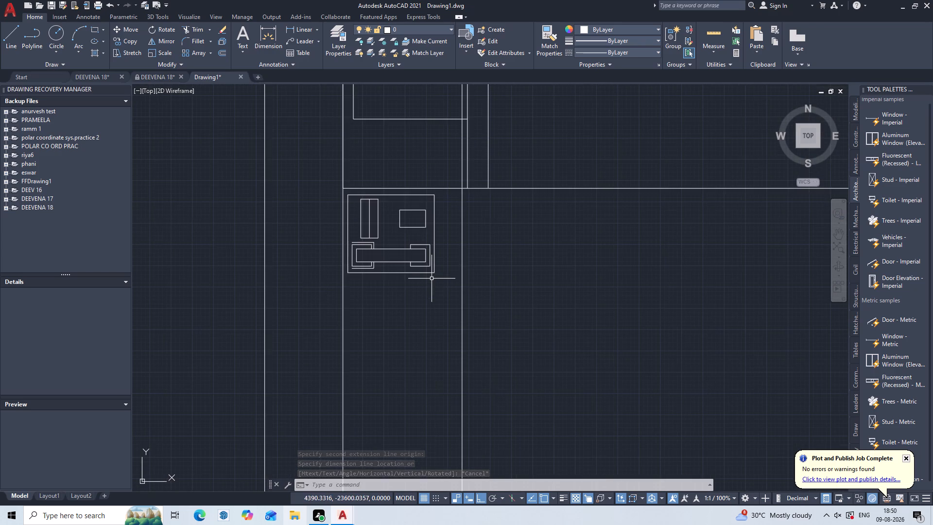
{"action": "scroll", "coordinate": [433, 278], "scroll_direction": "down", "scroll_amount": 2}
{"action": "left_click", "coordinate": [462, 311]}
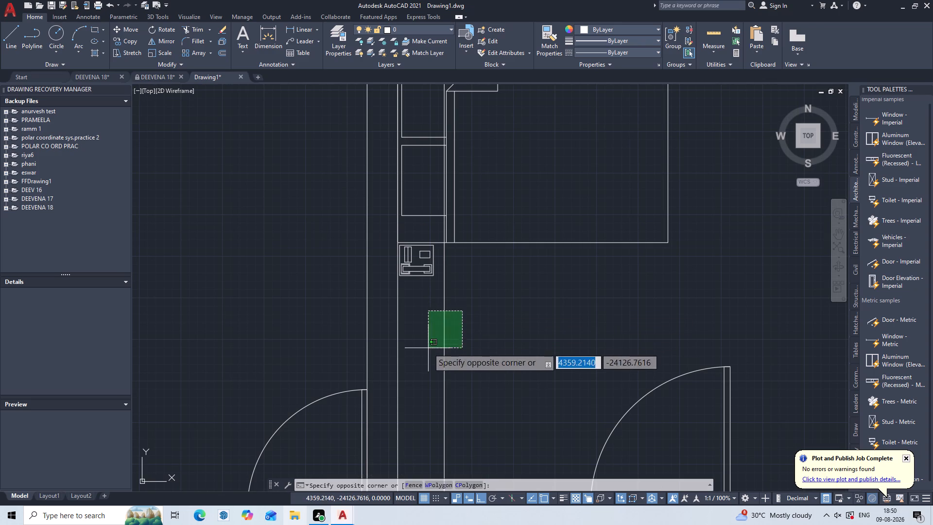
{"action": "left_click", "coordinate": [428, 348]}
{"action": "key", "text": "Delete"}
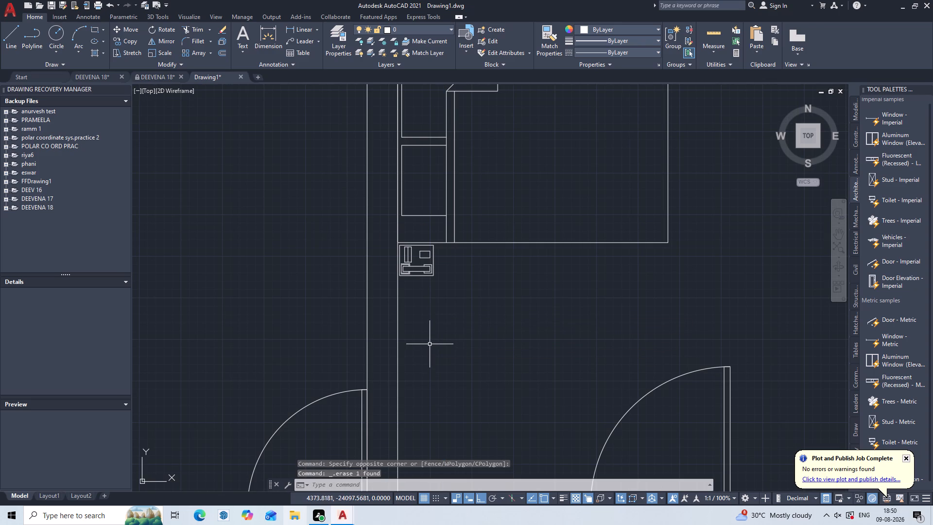
Undo the line deletion and the preceding offsets around the phone symbol in the east bedroom.
{"action": "key", "text": "ctrl+z"}
{"action": "key", "text": "ctrl+z"}
{"action": "key", "text": "ctrl+z"}
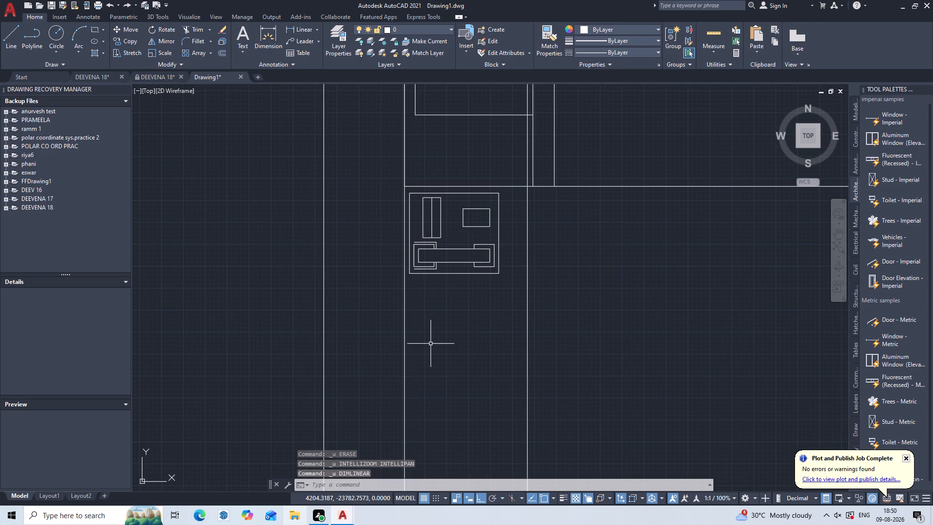
{"action": "key", "text": "ctrl+z"}
{"action": "key", "text": "ctrl+z"}
{"action": "key", "text": "ctrl+z"}
{"action": "key", "text": "ctrl+z"}
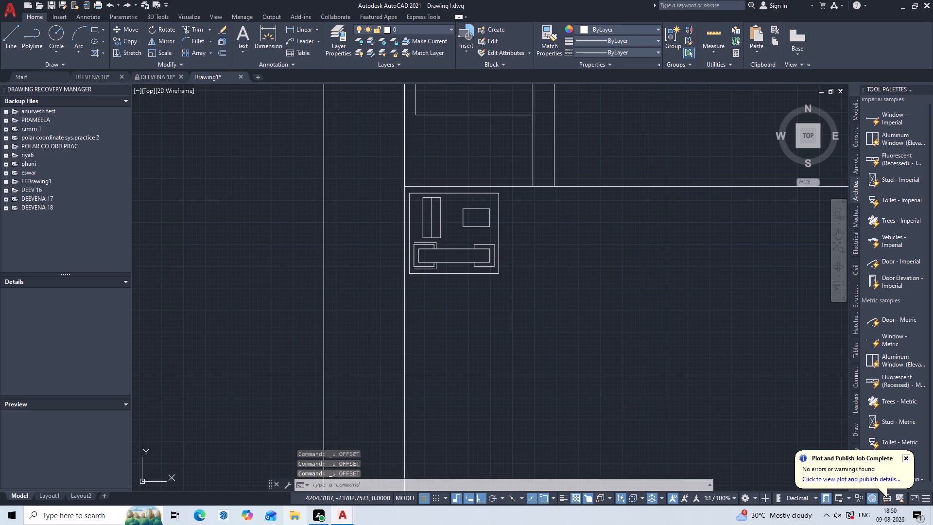
{"action": "key", "text": "ctrl+z"}
{"action": "key", "text": "ctrl+z"}
{"action": "key", "text": "ctrl+z"}
{"action": "key", "text": "ctrl+z"}
{"action": "key", "text": "Escape"}
Delete the east and south edge lines of the bedside table around the phone symbol in the west bedroom.
{"action": "scroll", "coordinate": [469, 302], "scroll_direction": "down", "scroll_amount": 5}
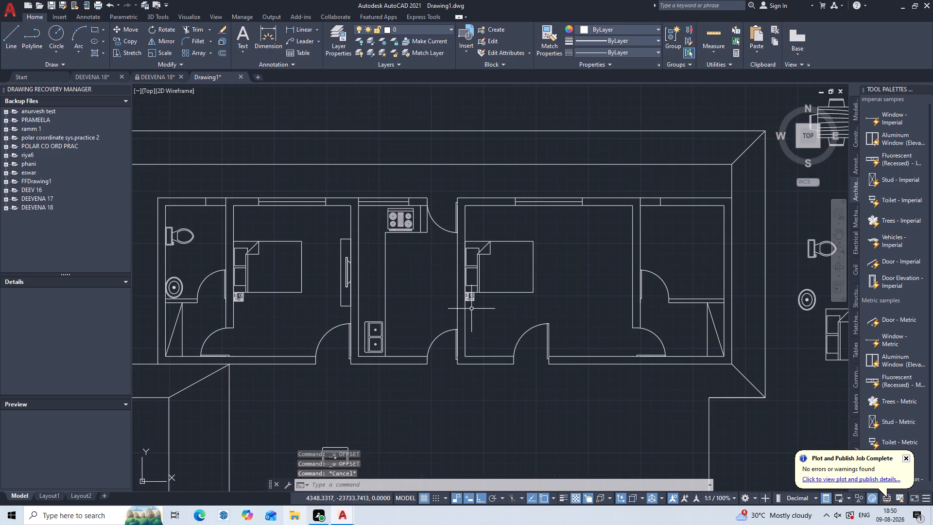
{"action": "scroll", "coordinate": [218, 311], "scroll_direction": "up", "scroll_amount": 2}
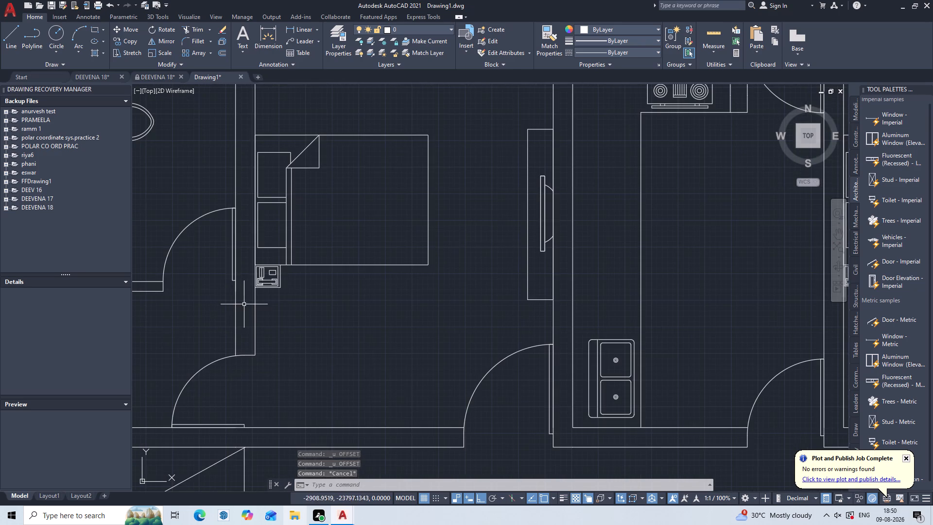
{"action": "scroll", "coordinate": [270, 301], "scroll_direction": "up", "scroll_amount": 3}
{"action": "left_click", "coordinate": [329, 204]}
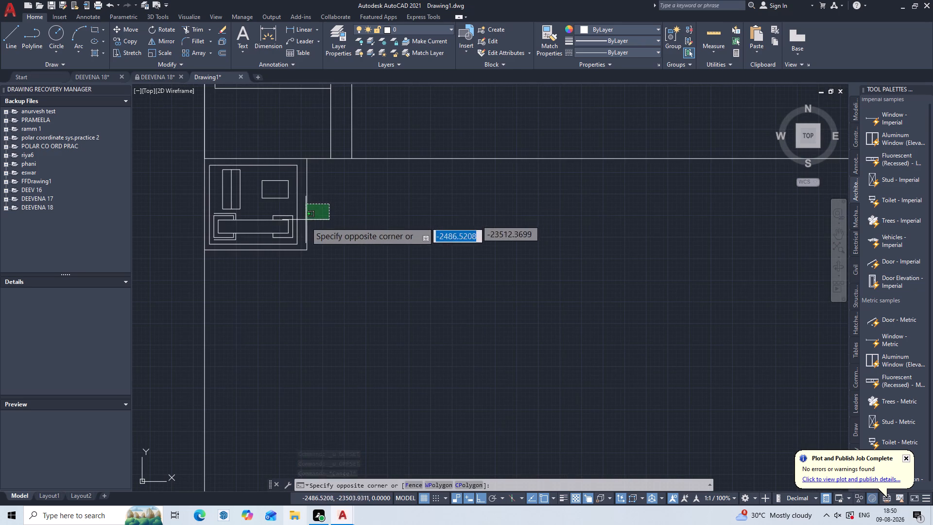
{"action": "left_click", "coordinate": [303, 235]}
{"action": "left_click", "coordinate": [284, 250]}
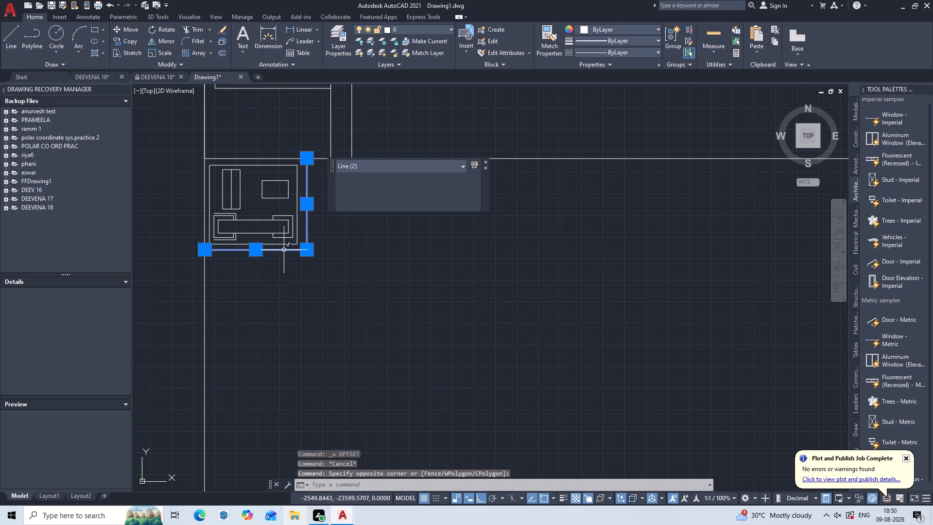
{"action": "key", "text": "Delete"}
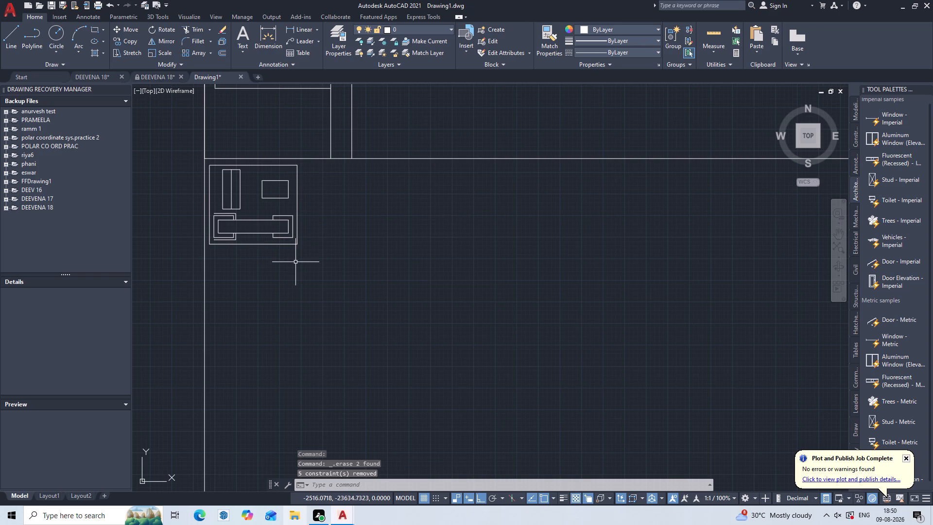
Draw new west bedroom bedside table edges from the pillow-side line's foot, about 315 south and about 366 west to the wall.
{"action": "key", "text": "l"}
{"action": "key", "text": "Return"}
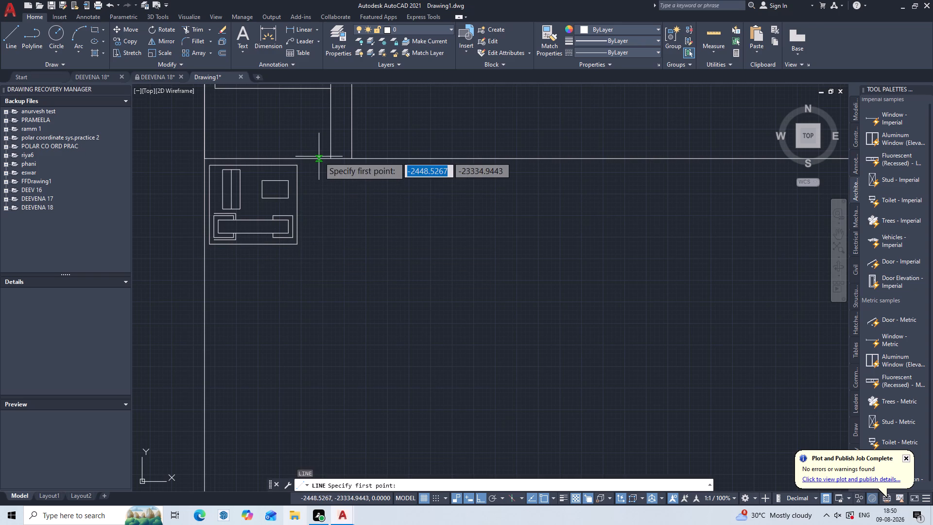
{"action": "left_click", "coordinate": [329, 161]}
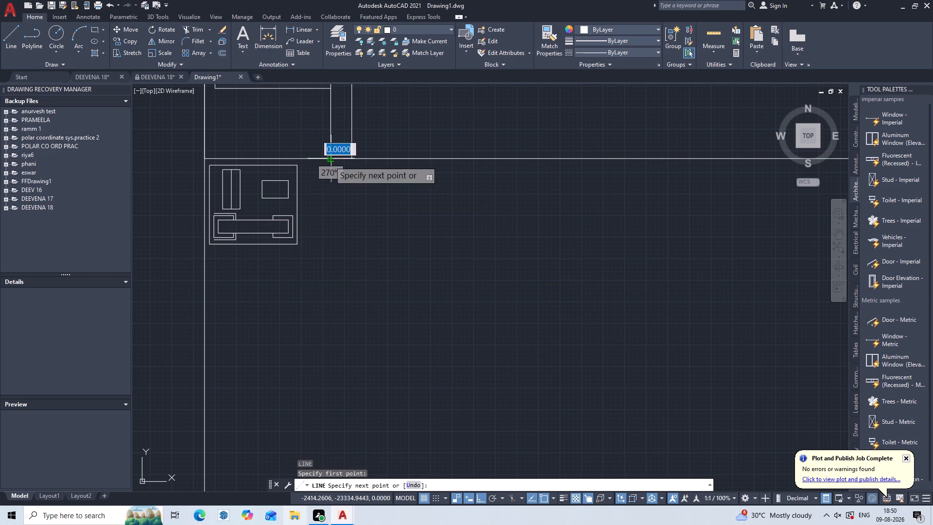
{"action": "left_click", "coordinate": [314, 267]}
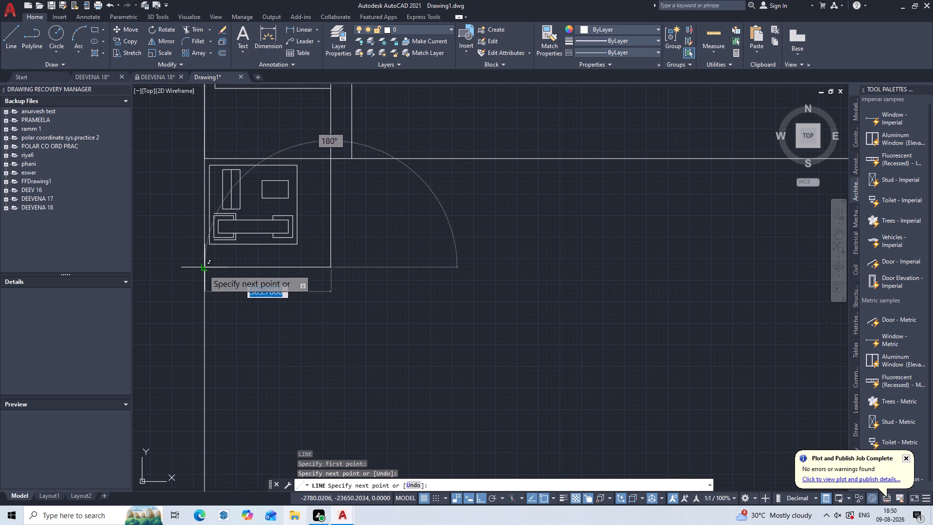
{"action": "left_click", "coordinate": [203, 269]}
{"action": "key", "text": "Escape"}
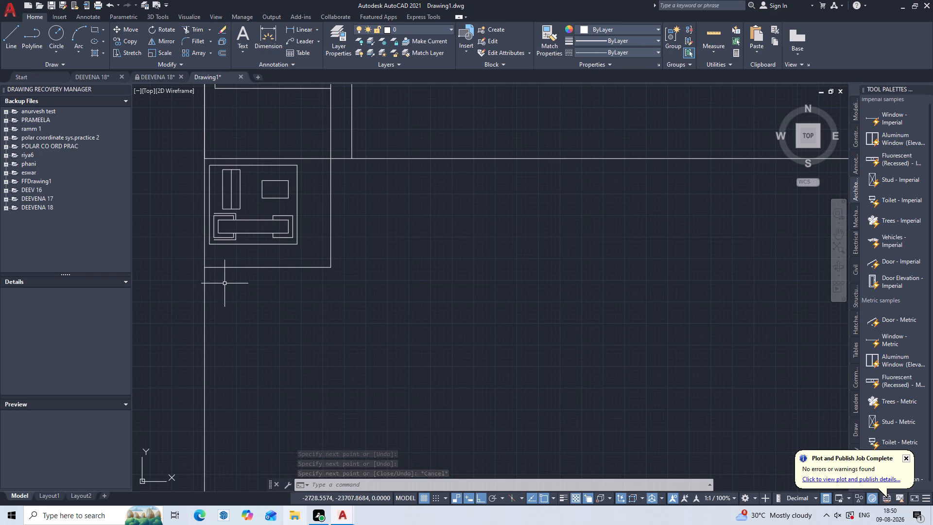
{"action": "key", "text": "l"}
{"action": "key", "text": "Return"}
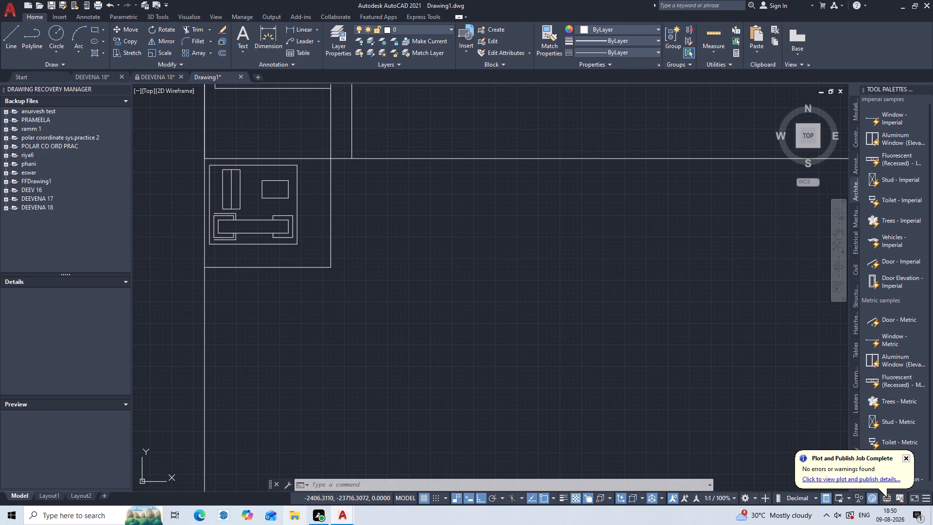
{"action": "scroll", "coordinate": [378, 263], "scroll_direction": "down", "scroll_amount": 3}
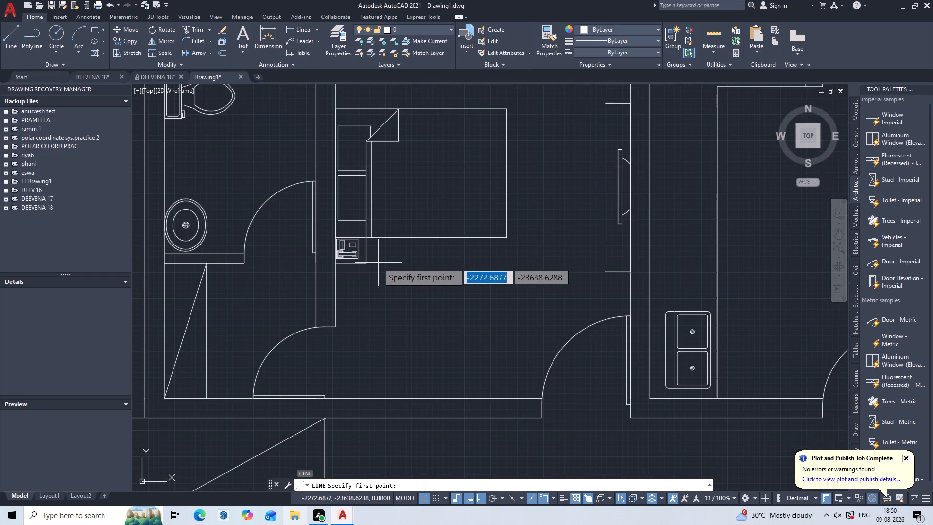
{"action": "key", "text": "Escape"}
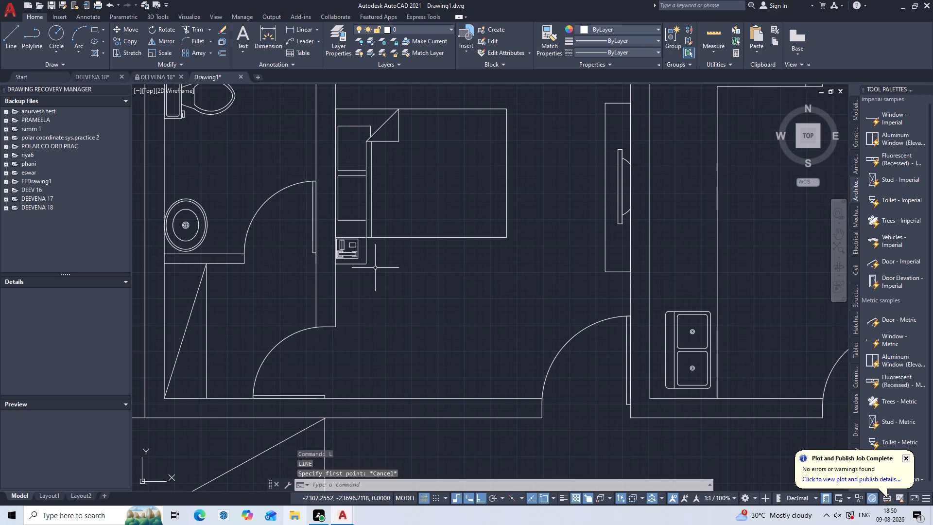
Copy the two new bedside table edges from the west bedroom to the matching bed corner in the east bedroom, around the phone symbol.
{"action": "key", "text": "c"}
{"action": "type", "text": "OP"}
{"action": "key", "text": "Return"}
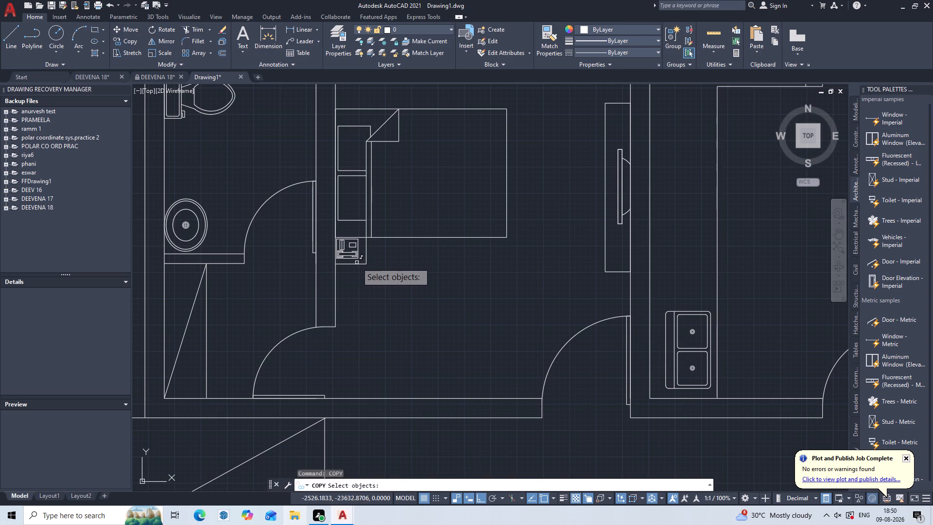
{"action": "scroll", "coordinate": [359, 254], "scroll_direction": "up", "scroll_amount": 2}
{"action": "left_click", "coordinate": [397, 236]}
{"action": "left_click", "coordinate": [363, 287]}
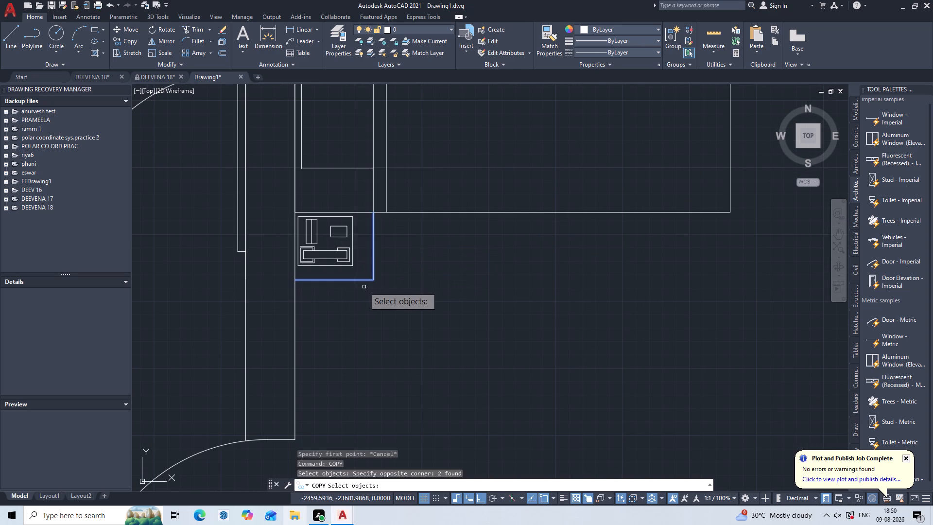
{"action": "key", "text": "Return"}
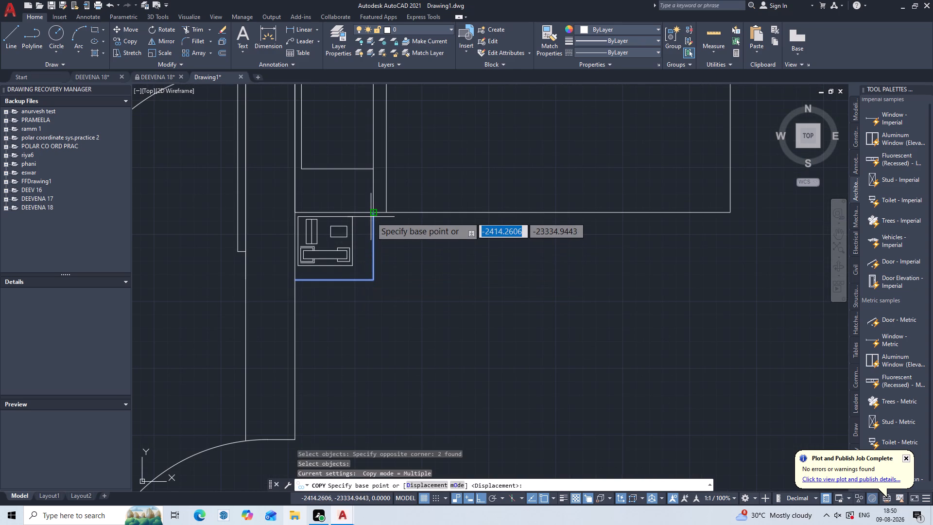
{"action": "left_click", "coordinate": [372, 214]}
{"action": "scroll", "coordinate": [502, 250], "scroll_direction": "down", "scroll_amount": 1}
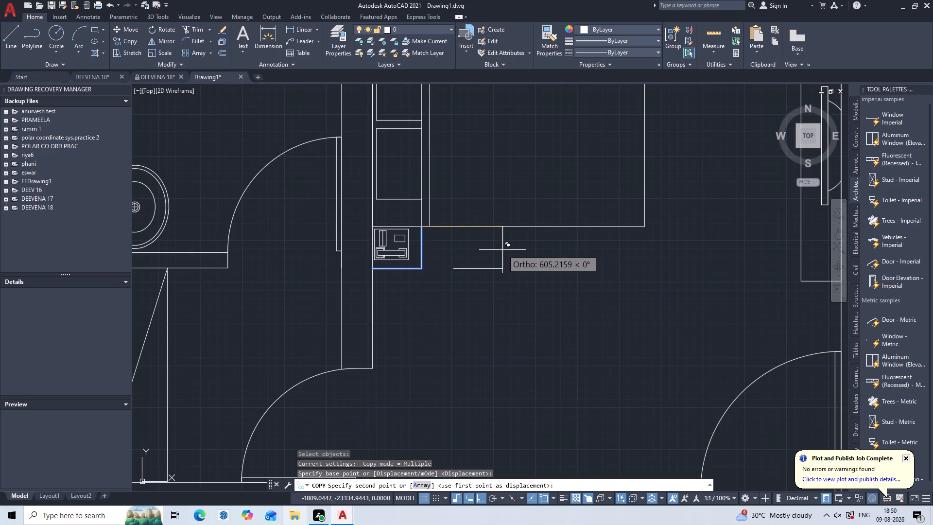
{"action": "middle_click_drag", "start_coordinate": [504, 251], "coordinate": [354, 284]}
{"action": "scroll", "coordinate": [354, 284], "scroll_direction": "down", "scroll_amount": 3}
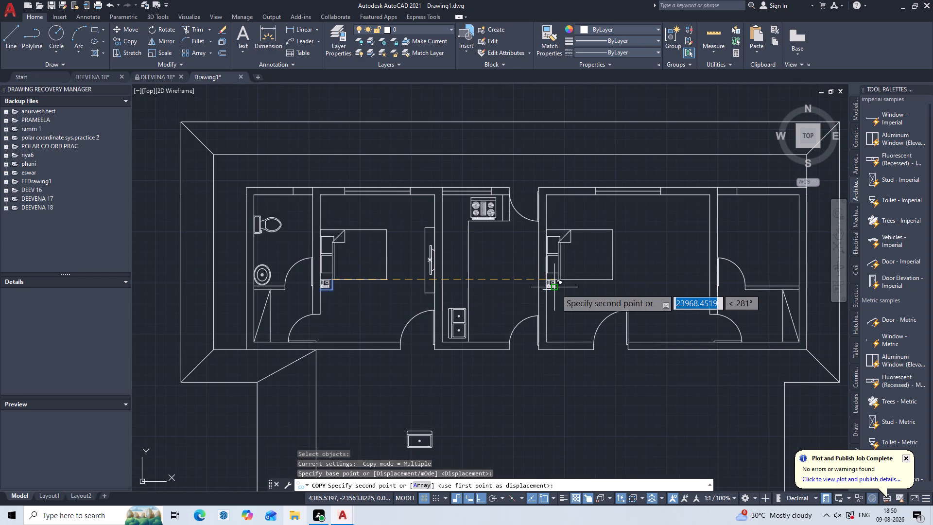
{"action": "scroll", "coordinate": [556, 289], "scroll_direction": "up", "scroll_amount": 5}
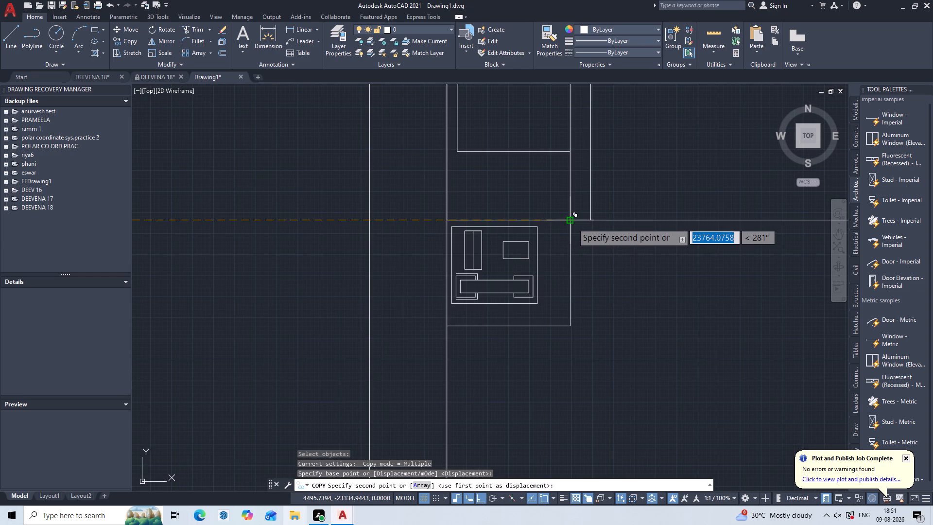
{"action": "left_click", "coordinate": [572, 223]}
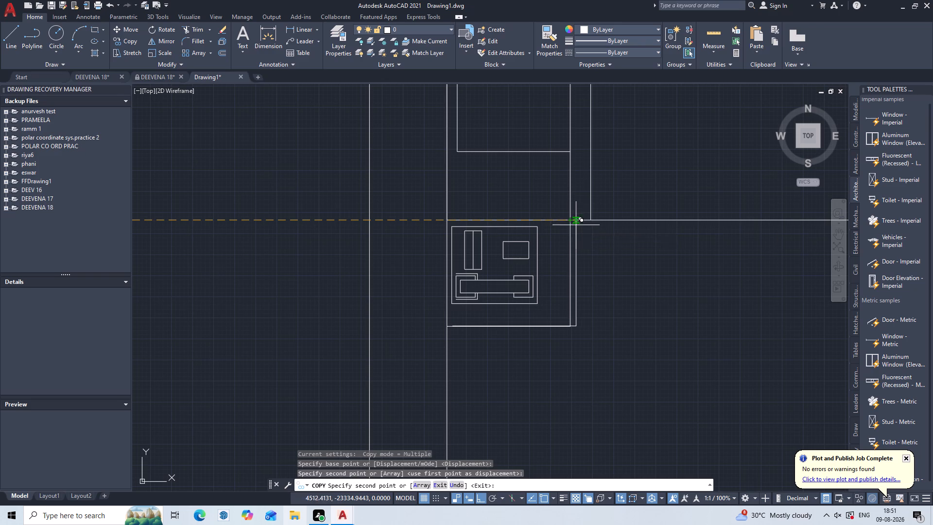
{"action": "key", "text": "Escape"}
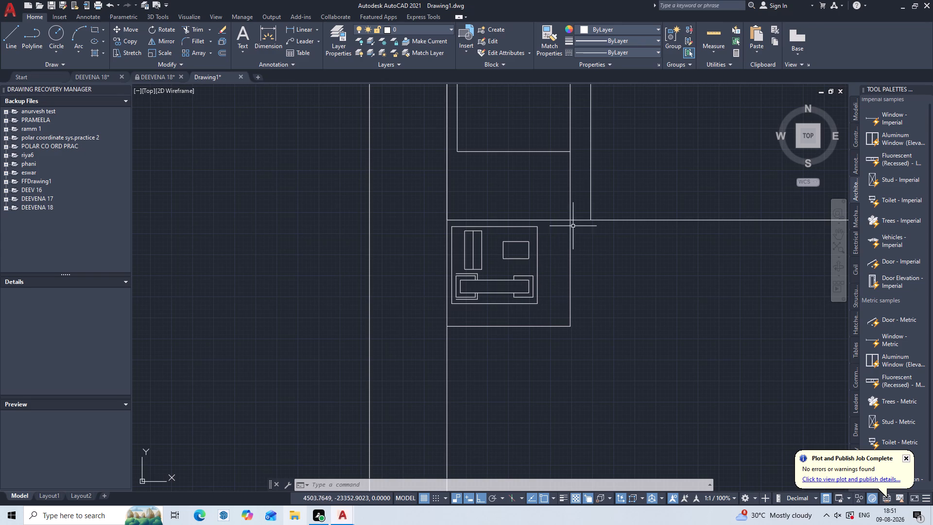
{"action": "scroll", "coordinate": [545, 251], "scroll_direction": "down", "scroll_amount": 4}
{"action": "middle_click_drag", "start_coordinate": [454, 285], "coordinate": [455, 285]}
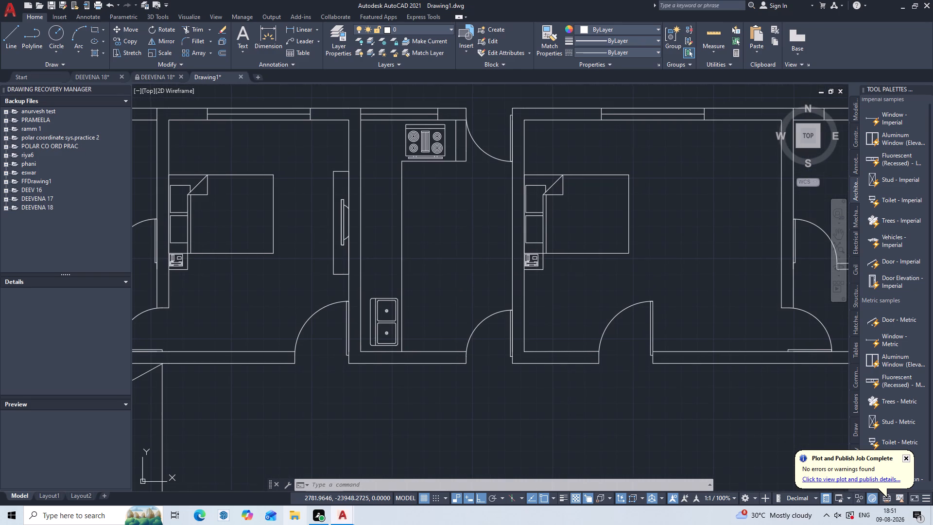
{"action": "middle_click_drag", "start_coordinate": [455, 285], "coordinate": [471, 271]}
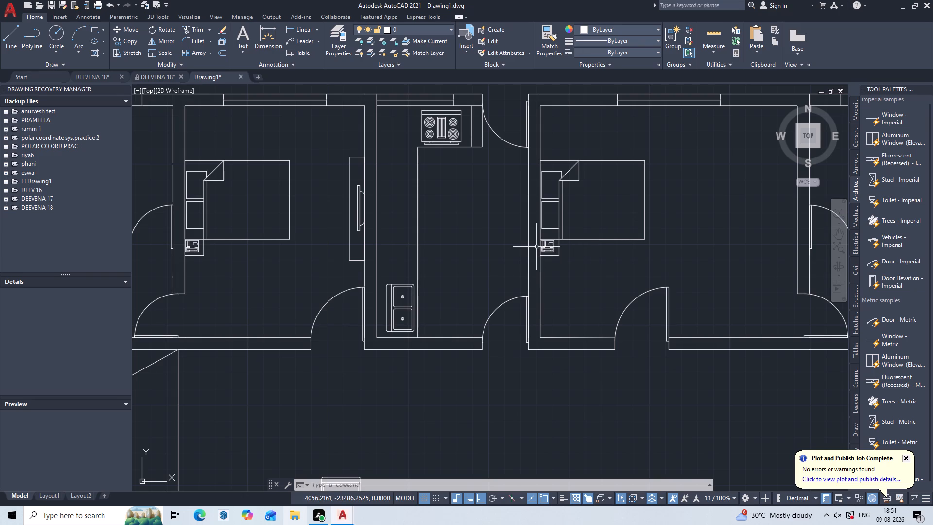
Copy the TV unit, with its cabinet outline, from the west bedroom's east wall straight across to the east bedroom's east wall.
{"action": "scroll", "coordinate": [536, 247], "scroll_direction": "down", "scroll_amount": 1}
{"action": "middle_click_drag", "start_coordinate": [536, 247], "coordinate": [353, 278]}
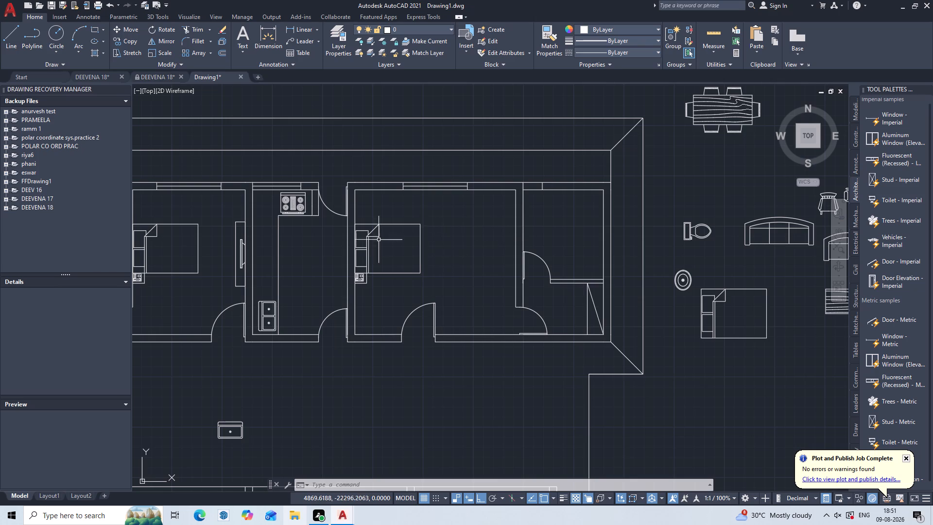
{"action": "middle_click_drag", "start_coordinate": [379, 240], "coordinate": [570, 200]}
{"action": "scroll", "coordinate": [428, 214], "scroll_direction": "up", "scroll_amount": 2}
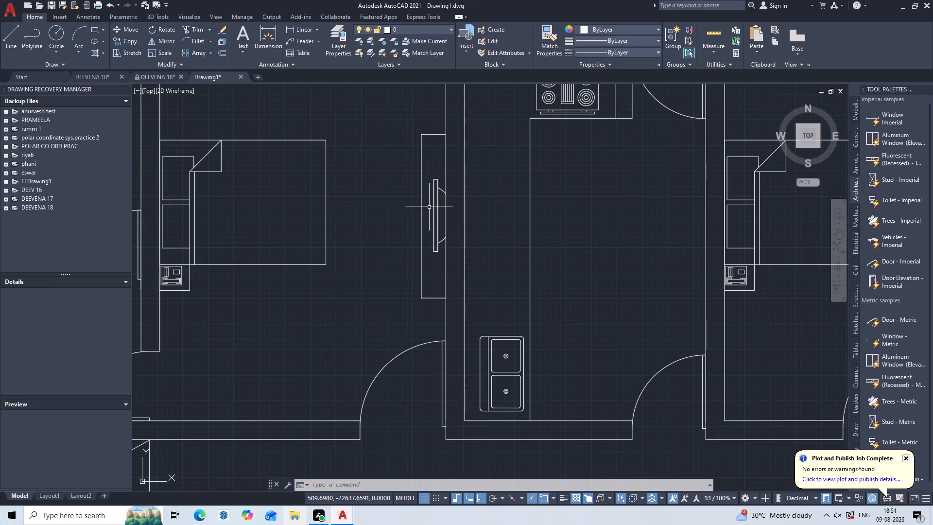
{"action": "scroll", "coordinate": [430, 204], "scroll_direction": "up", "scroll_amount": 2}
{"action": "middle_click_drag", "start_coordinate": [433, 170], "coordinate": [421, 202]}
{"action": "scroll", "coordinate": [421, 202], "scroll_direction": "down", "scroll_amount": 1}
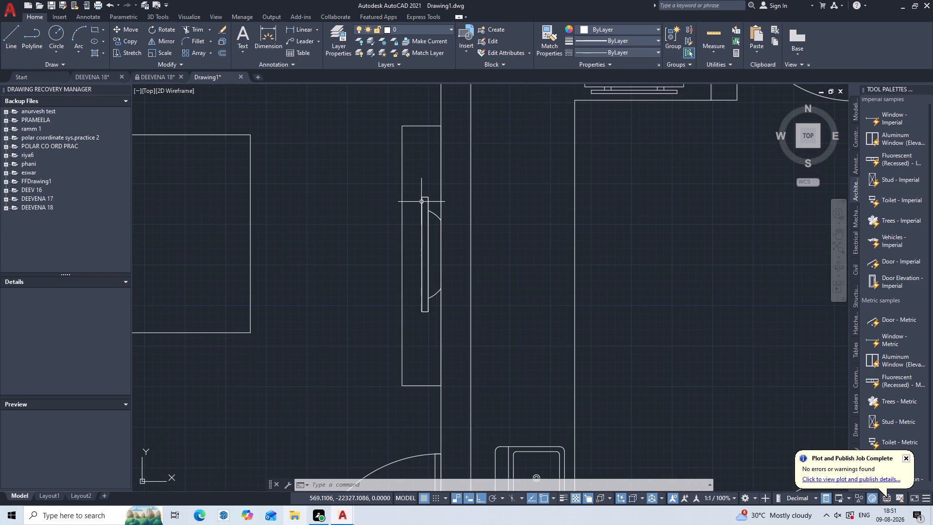
{"action": "left_click", "coordinate": [433, 113]}
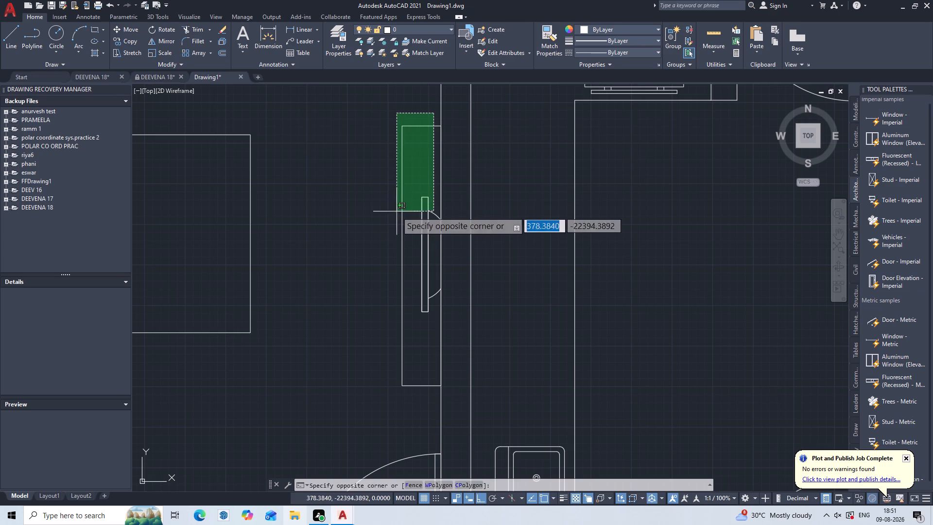
{"action": "double_click", "coordinate": [376, 395]}
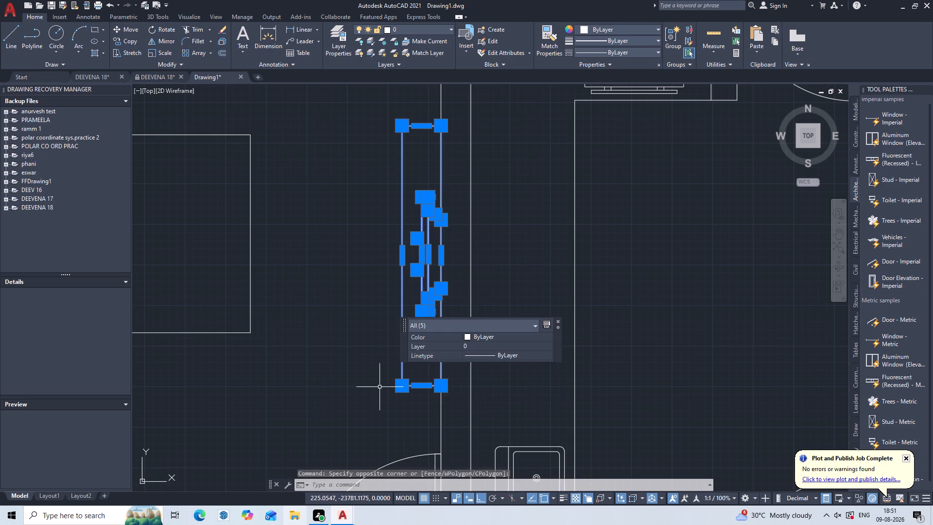
{"action": "key", "text": "c"}
{"action": "key", "text": "o"}
{"action": "key", "text": "p"}
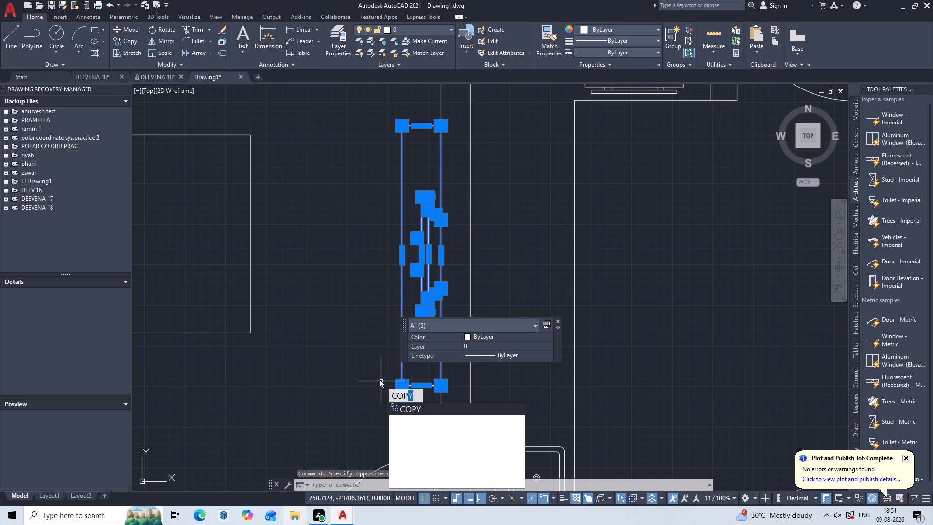
{"action": "key", "text": "Return"}
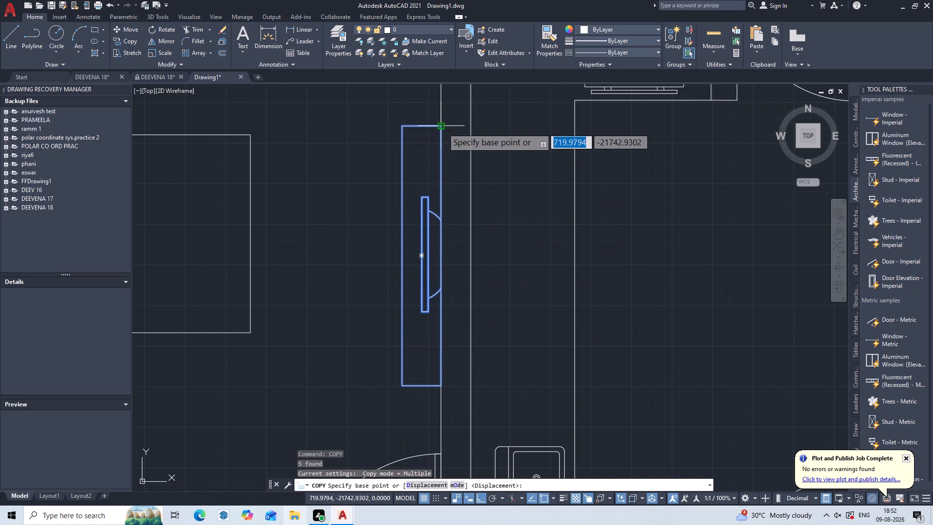
{"action": "left_click", "coordinate": [443, 127]}
{"action": "scroll", "coordinate": [620, 134], "scroll_direction": "down", "scroll_amount": 3}
{"action": "middle_click_drag", "start_coordinate": [620, 138], "coordinate": [430, 169]}
{"action": "scroll", "coordinate": [639, 173], "scroll_direction": "up", "scroll_amount": 1}
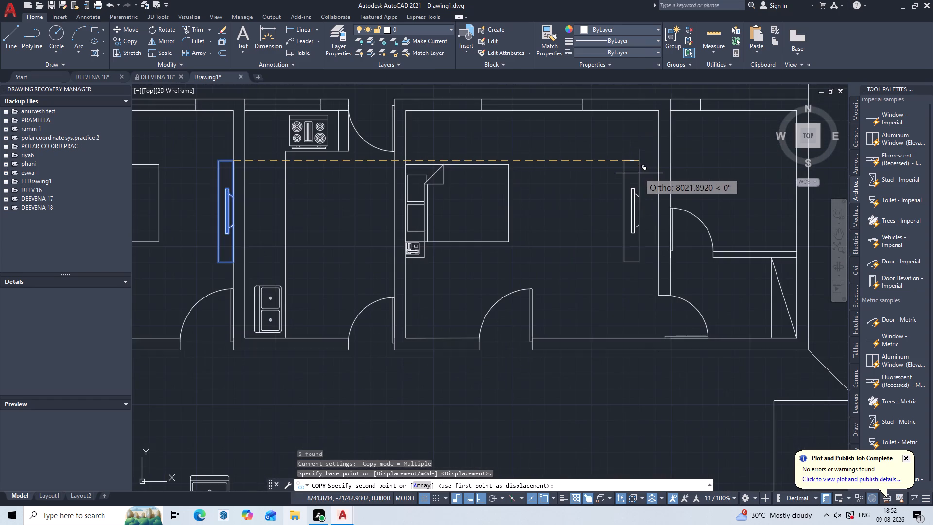
{"action": "middle_click_drag", "start_coordinate": [639, 173], "coordinate": [460, 225]}
{"action": "scroll", "coordinate": [639, 173], "scroll_direction": "up", "scroll_amount": 1}
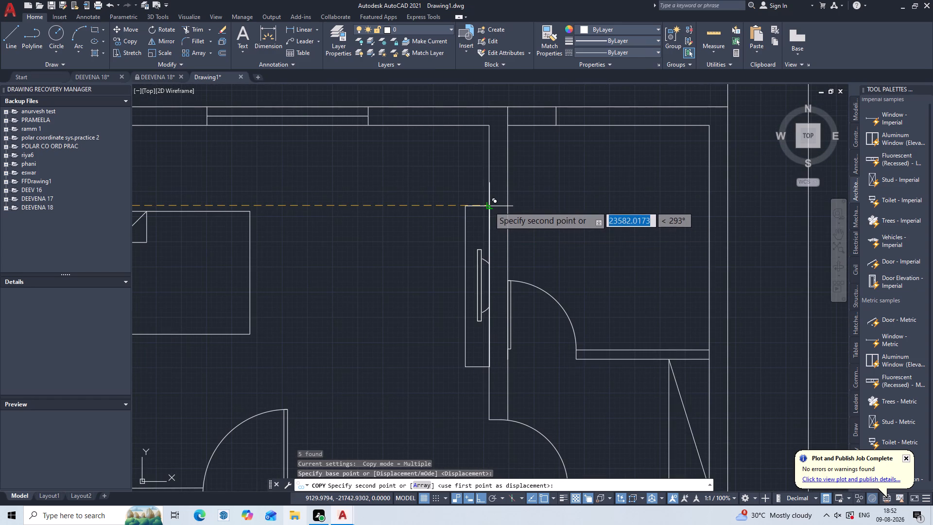
{"action": "left_click", "coordinate": [489, 205]}
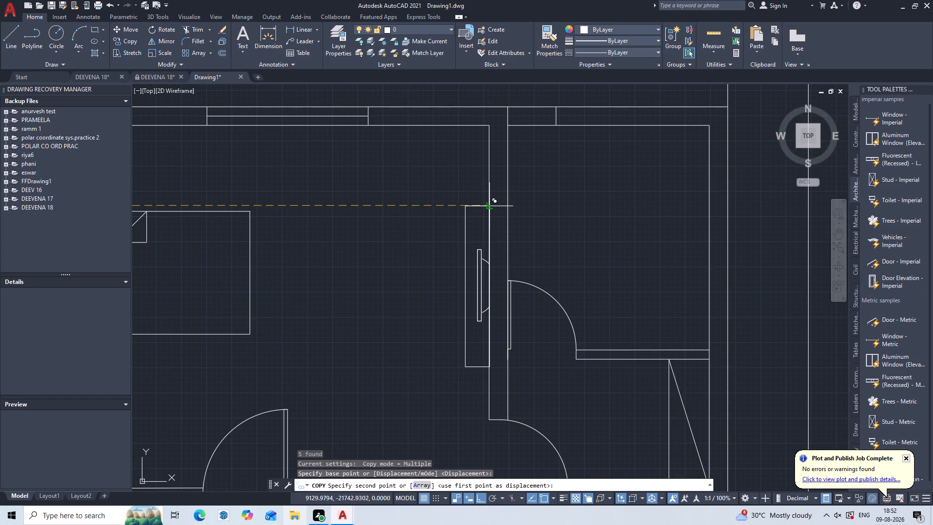
{"action": "key", "text": "Escape"}
{"action": "key", "text": "Escape"}
{"action": "key", "text": "Escape"}
{"action": "key", "text": "Escape"}
{"action": "key", "text": "Escape"}
{"action": "key", "text": "Escape"}
{"action": "key", "text": "Escape"}
{"action": "key", "text": "Escape"}
{"action": "key", "text": "Escape"}
{"action": "key", "text": "Escape"}
{"action": "key", "text": "Escape"}
{"action": "key", "text": "Escape"}
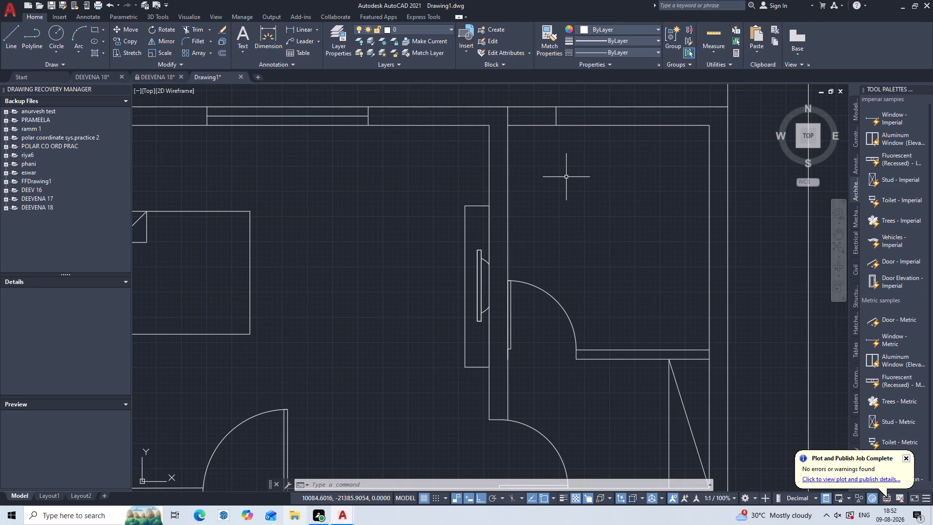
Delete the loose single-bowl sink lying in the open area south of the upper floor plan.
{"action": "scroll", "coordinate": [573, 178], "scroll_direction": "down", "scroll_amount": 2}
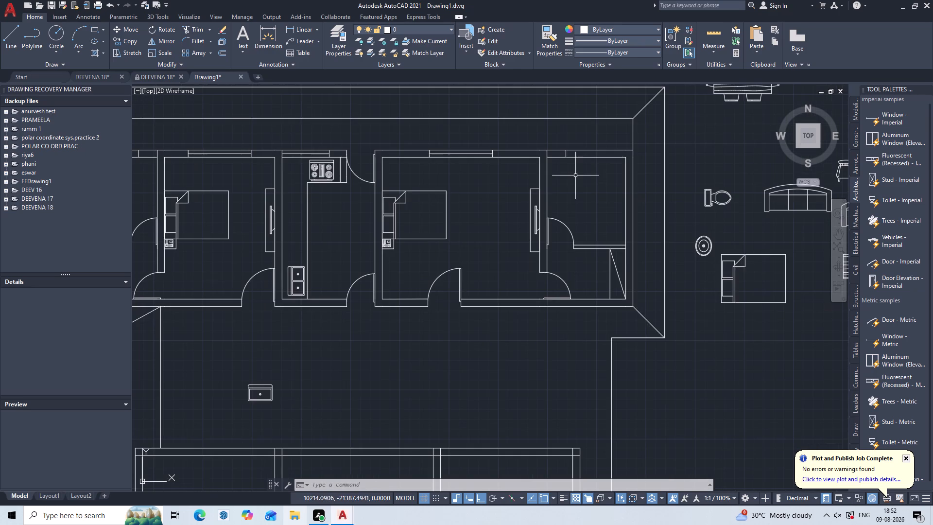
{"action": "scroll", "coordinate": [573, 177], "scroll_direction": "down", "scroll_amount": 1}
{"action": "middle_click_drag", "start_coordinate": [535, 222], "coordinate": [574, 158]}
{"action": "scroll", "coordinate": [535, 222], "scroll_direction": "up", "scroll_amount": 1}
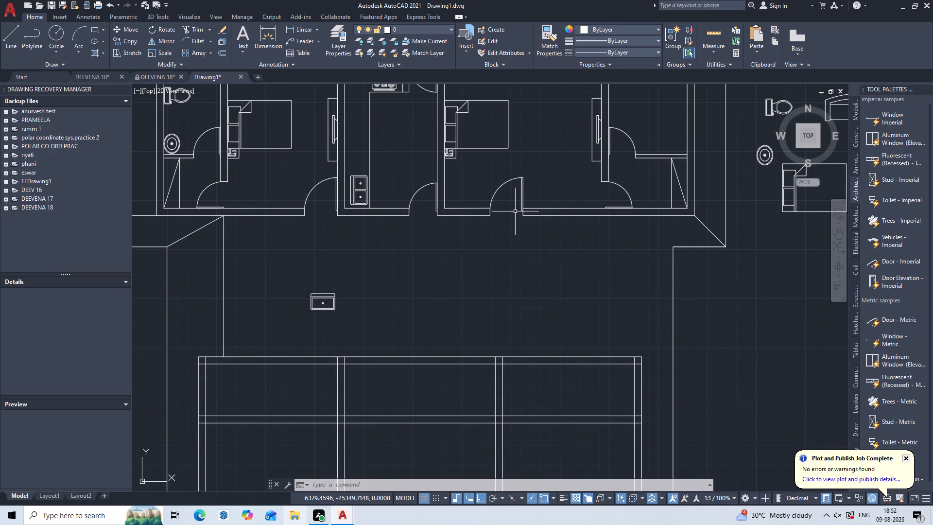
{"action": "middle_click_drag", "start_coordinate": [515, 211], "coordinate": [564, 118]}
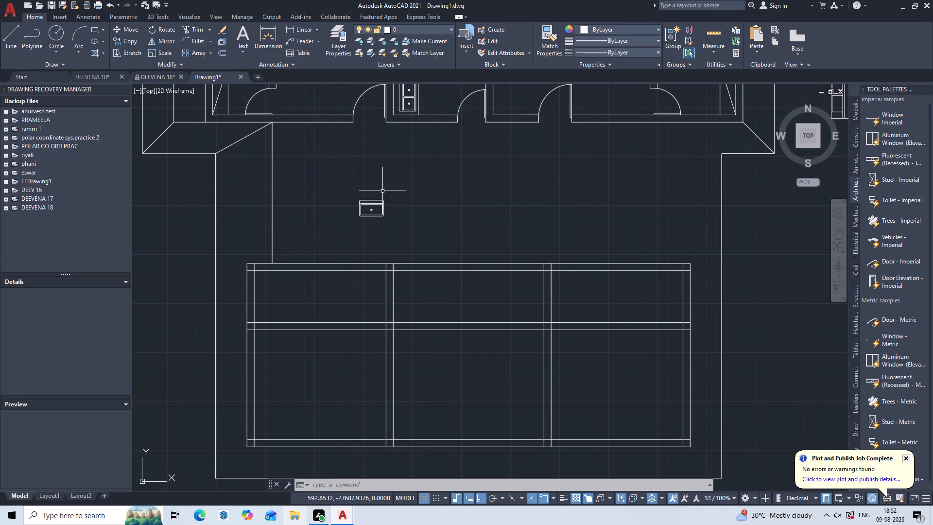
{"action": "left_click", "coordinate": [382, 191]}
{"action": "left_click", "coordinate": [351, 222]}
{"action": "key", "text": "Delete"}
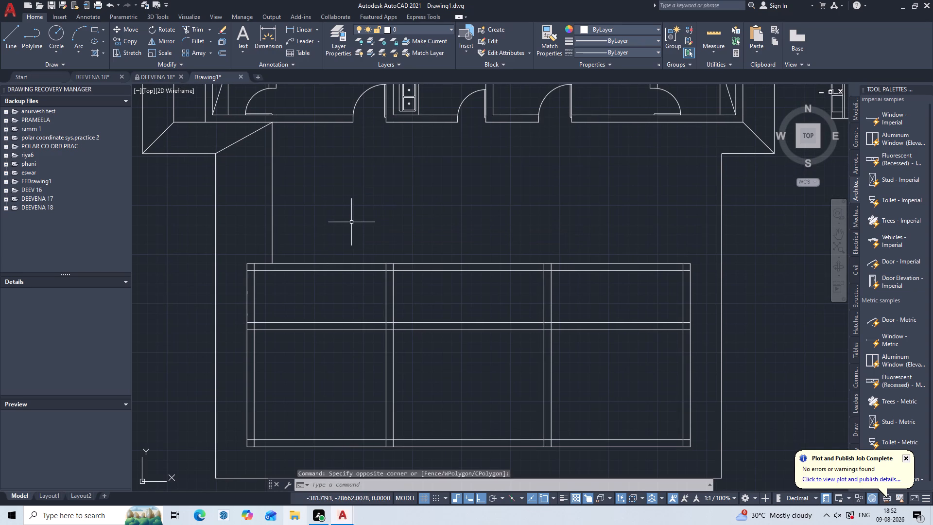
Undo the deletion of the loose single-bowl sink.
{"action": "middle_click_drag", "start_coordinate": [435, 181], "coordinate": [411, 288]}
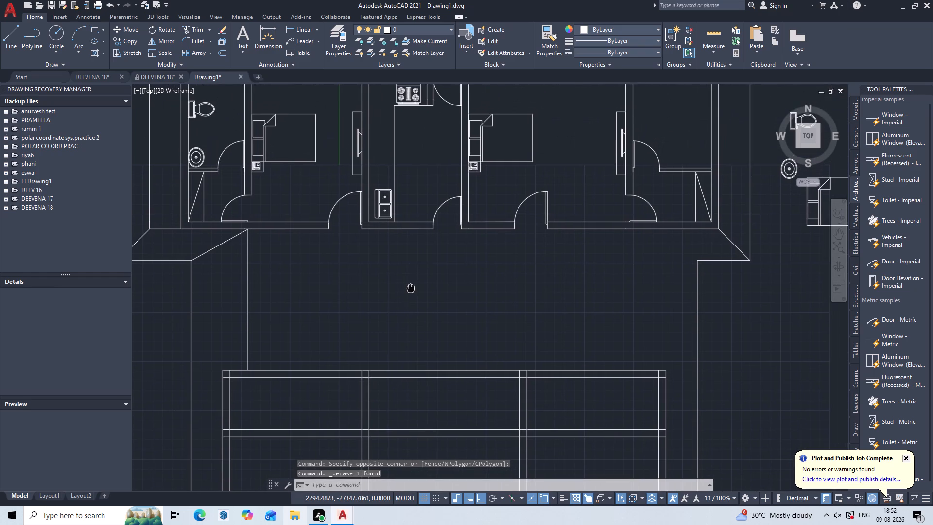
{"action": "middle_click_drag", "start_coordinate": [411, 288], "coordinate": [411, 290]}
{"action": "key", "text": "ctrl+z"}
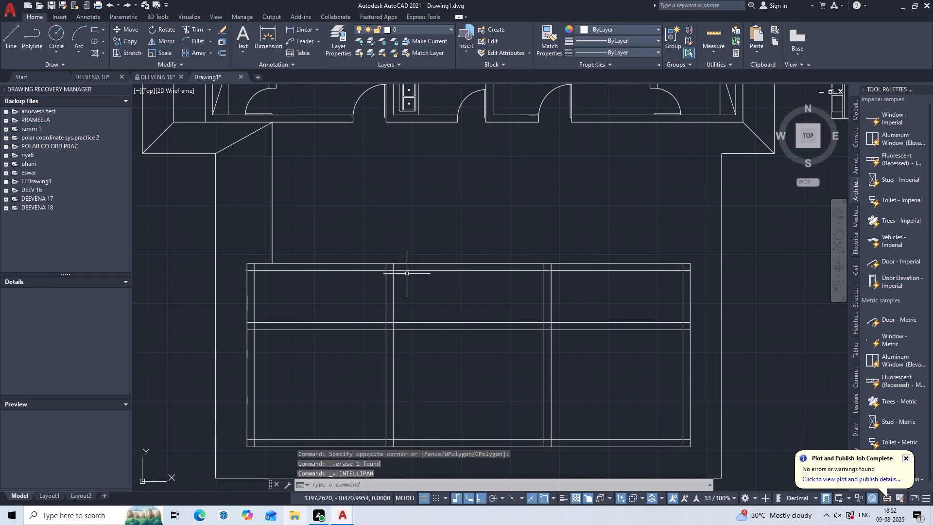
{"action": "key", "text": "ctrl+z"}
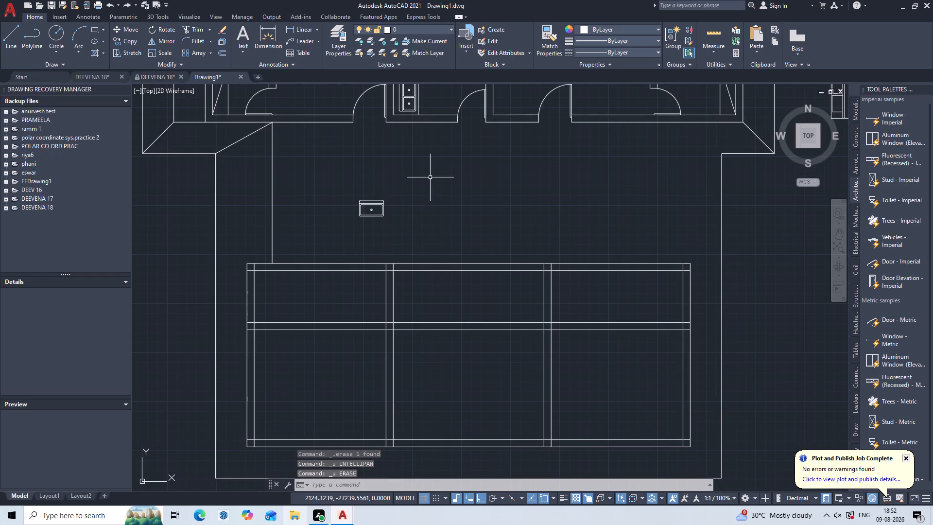
Move the loose single-bowl sink from the open area south of the plan into the northeast bathroom, above its partition wall.
{"action": "left_click", "coordinate": [434, 173]}
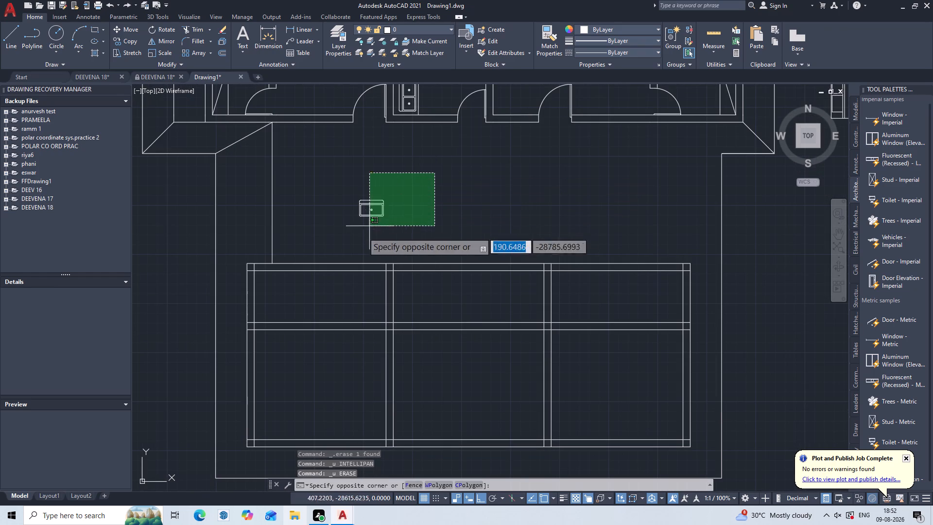
{"action": "left_click", "coordinate": [338, 249]}
{"action": "key", "text": "m"}
{"action": "key", "text": "Return"}
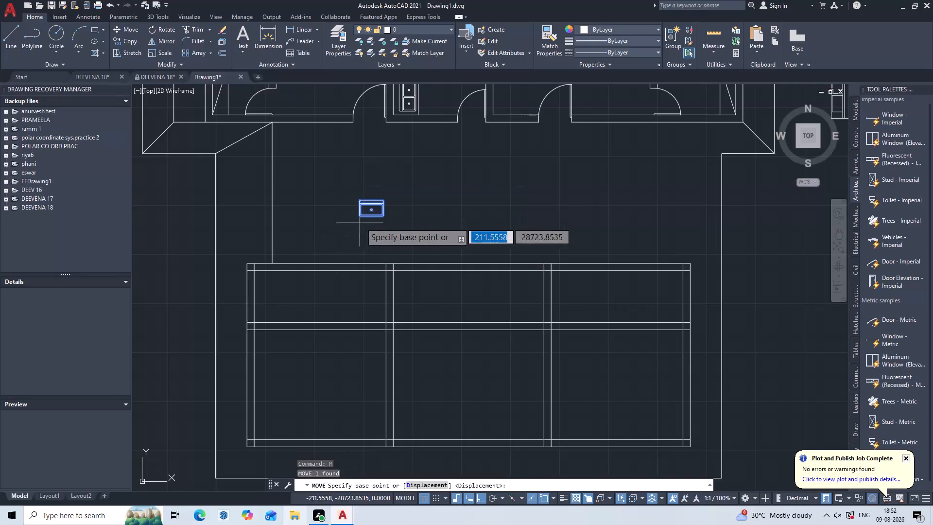
{"action": "left_click", "coordinate": [382, 201]}
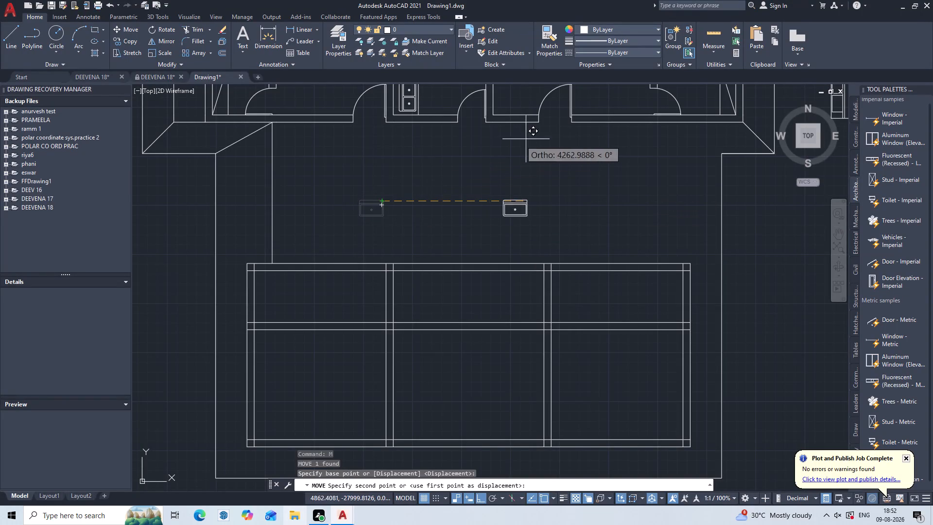
{"action": "key", "text": "F8"}
{"action": "middle_click_drag", "start_coordinate": [551, 135], "coordinate": [364, 238]}
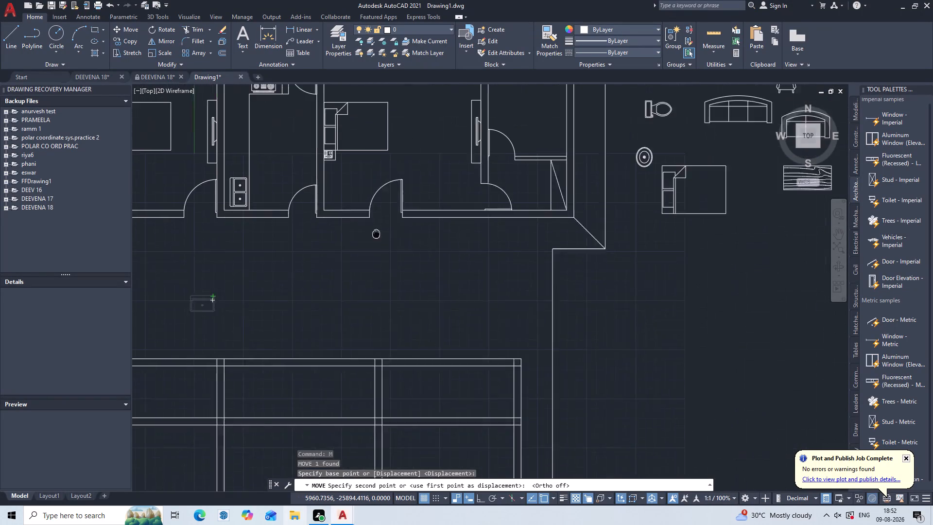
{"action": "middle_click_drag", "start_coordinate": [364, 238], "coordinate": [324, 257]}
{"action": "middle_click_drag", "start_coordinate": [473, 207], "coordinate": [210, 281]}
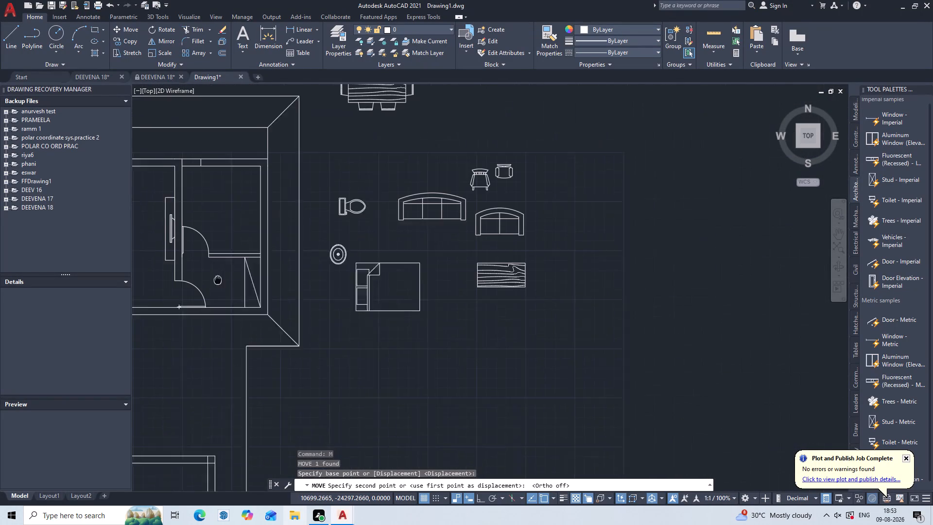
{"action": "middle_click_drag", "start_coordinate": [210, 281], "coordinate": [189, 288]}
{"action": "middle_click_drag", "start_coordinate": [219, 277], "coordinate": [347, 250]}
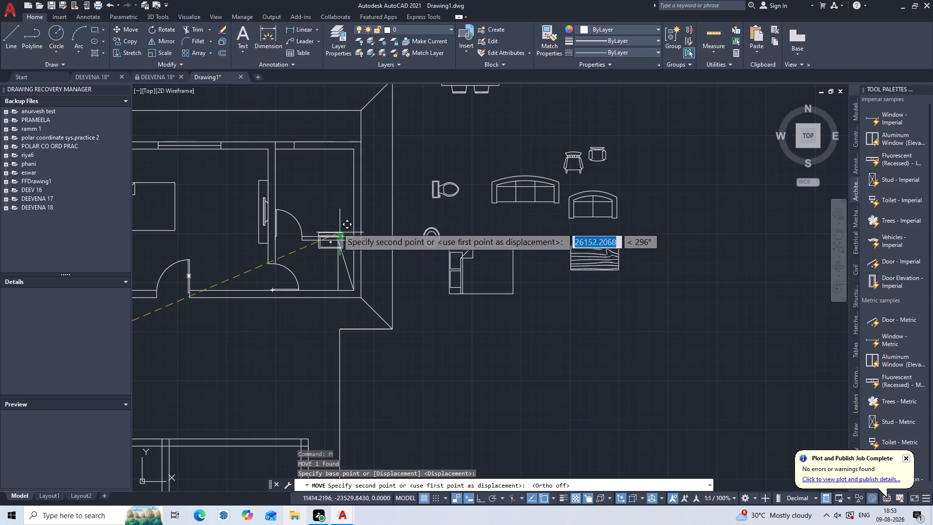
{"action": "scroll", "coordinate": [330, 210], "scroll_direction": "up", "scroll_amount": 2}
{"action": "left_click", "coordinate": [344, 199]}
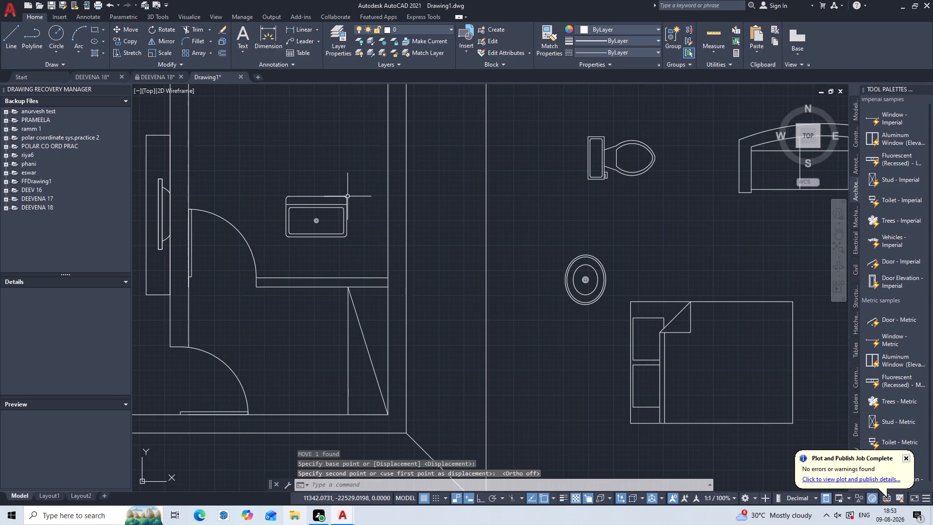
{"action": "key", "text": "Escape"}
Rotate the bathroom sink 270° about its northeast corner so its back faces the east wall.
{"action": "type", "text": "RO"}
{"action": "key", "text": "Return"}
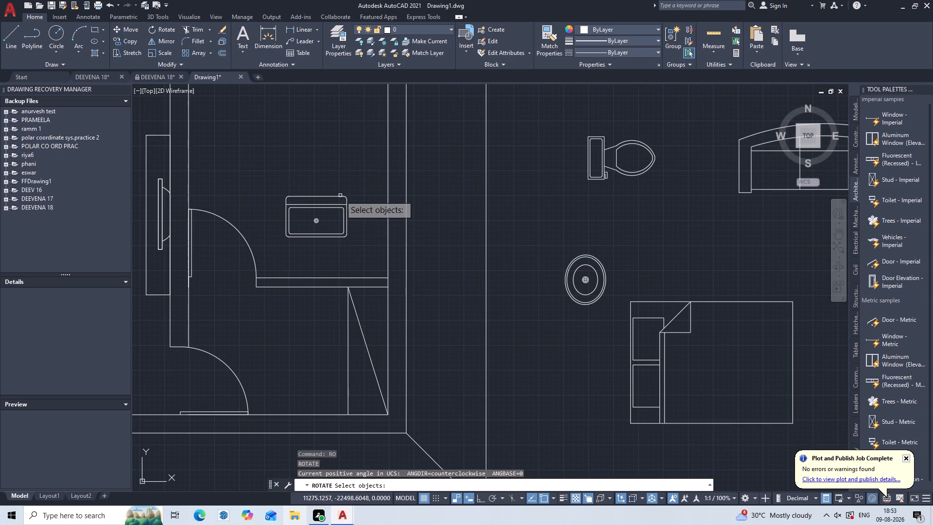
{"action": "left_click", "coordinate": [340, 195]}
{"action": "key", "text": "Return"}
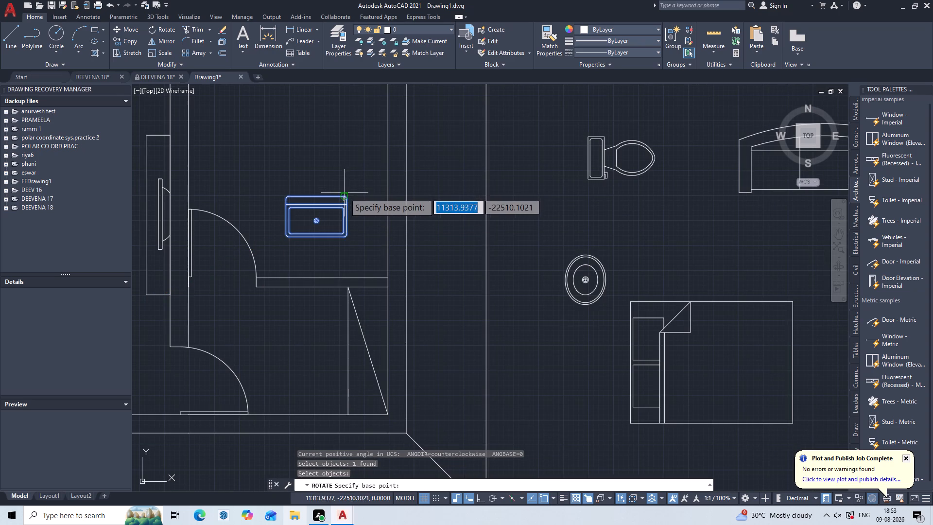
{"action": "left_click", "coordinate": [345, 193]}
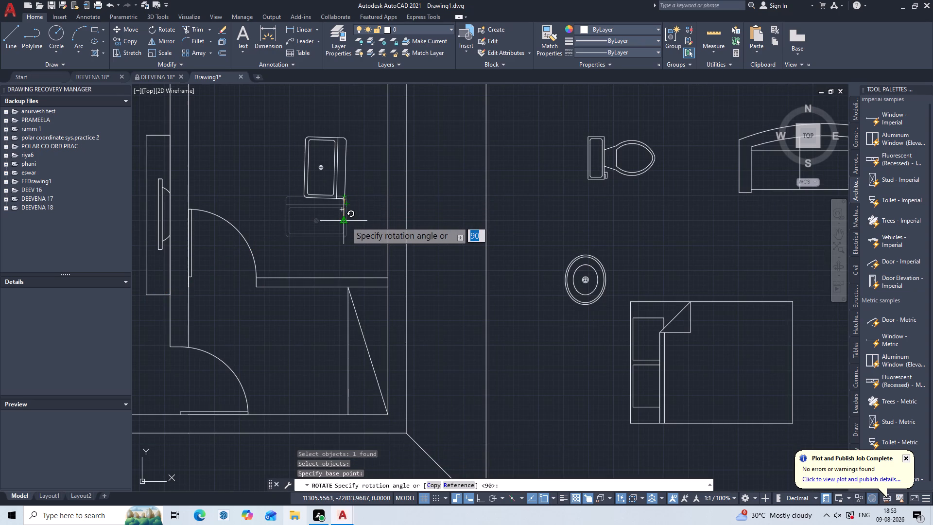
{"action": "key", "text": "F8"}
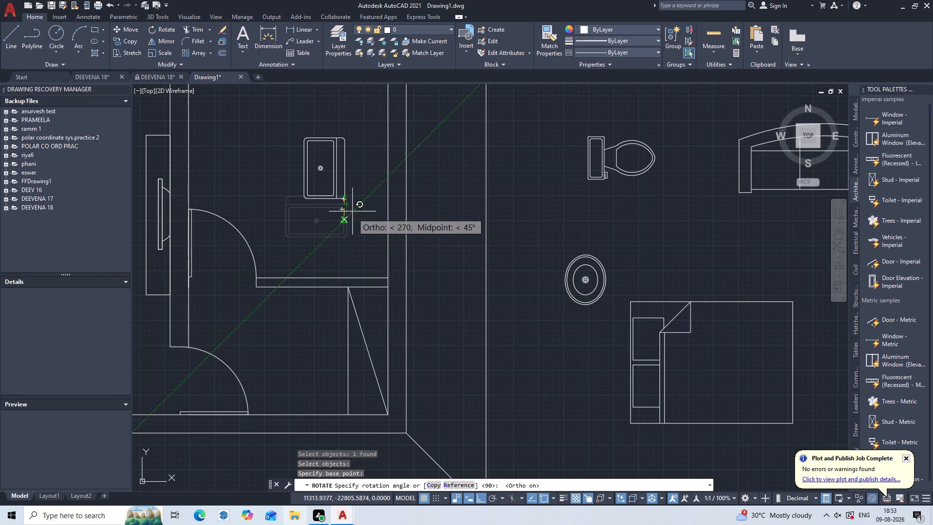
{"action": "left_click", "coordinate": [354, 208]}
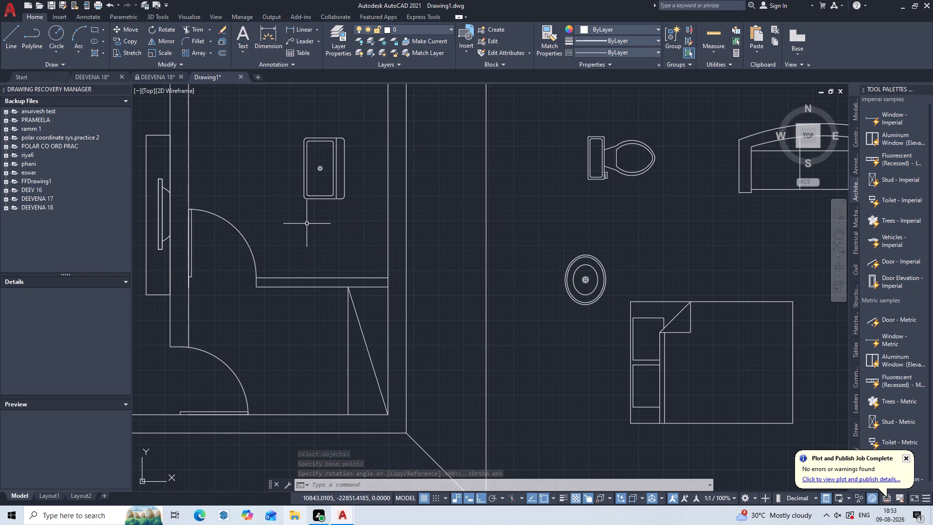
Move the rotated sink into the bathroom's southeast corner, close to the east wall and just above the partition wall.
{"action": "key", "text": "m"}
{"action": "key", "text": "Return"}
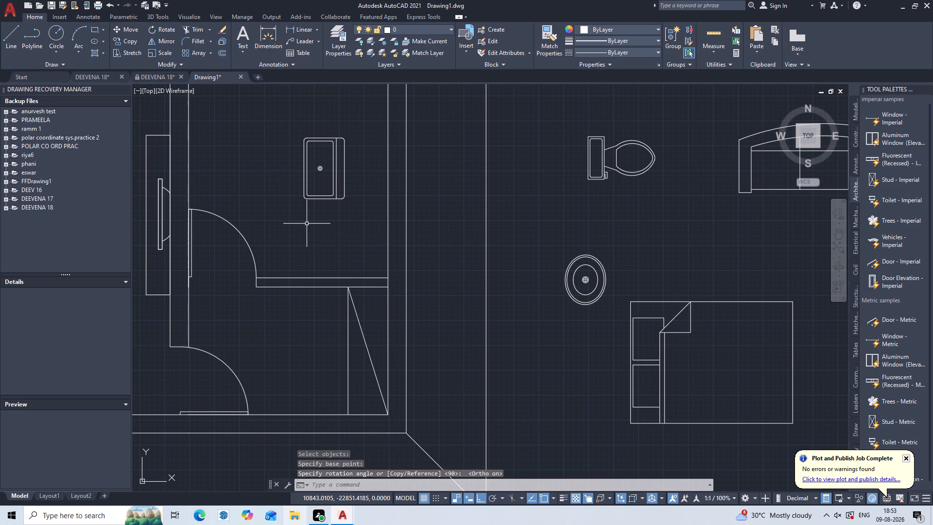
{"action": "left_click", "coordinate": [343, 140]}
{"action": "key", "text": "Return"}
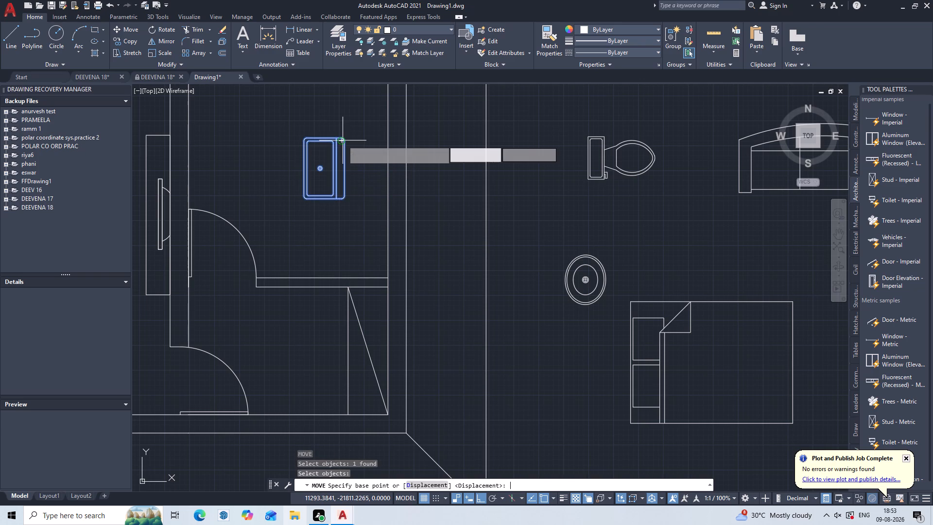
{"action": "left_click", "coordinate": [341, 200]}
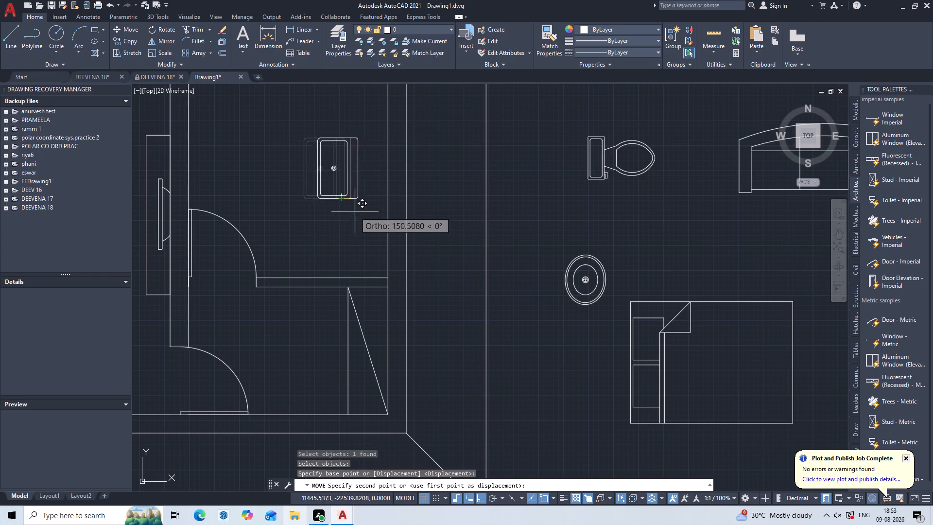
{"action": "key", "text": "F8"}
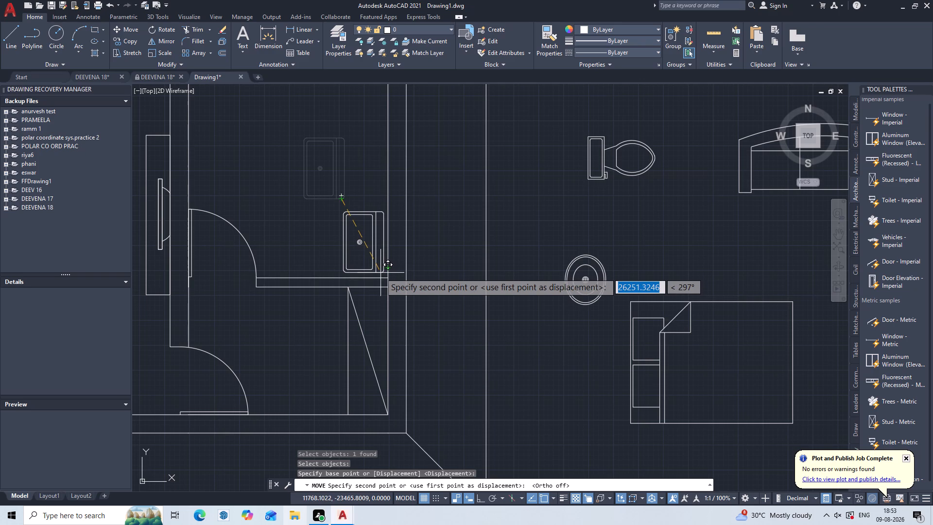
{"action": "left_click", "coordinate": [380, 273]}
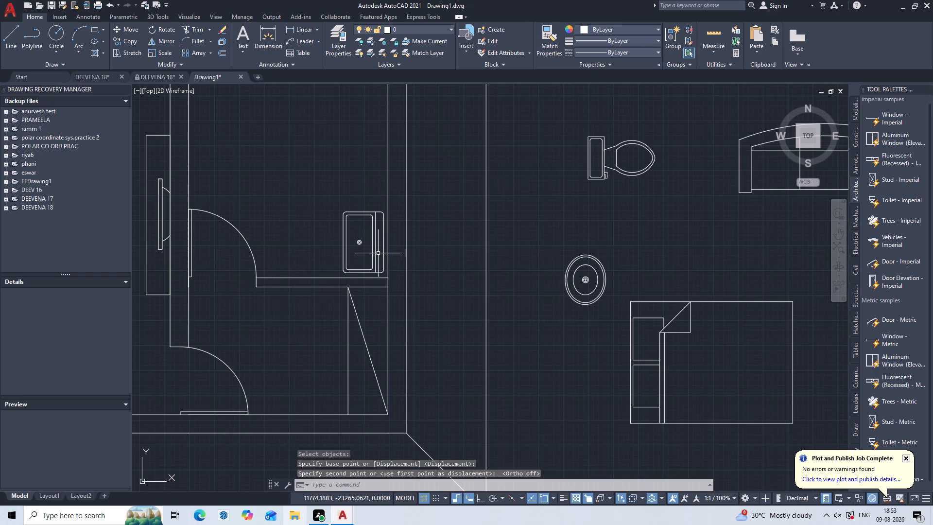
Copy the toilet from the northwest bathroom into the northeast bathroom, placing it in the open area above the sink.
{"action": "scroll", "coordinate": [357, 174], "scroll_direction": "down", "scroll_amount": 4}
{"action": "middle_click_drag", "start_coordinate": [336, 184], "coordinate": [340, 184]}
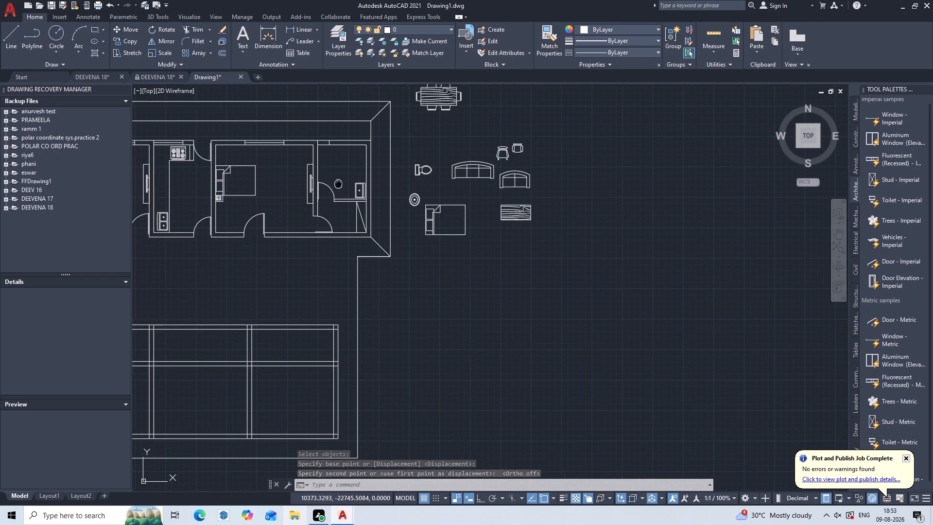
{"action": "middle_click_drag", "start_coordinate": [340, 184], "coordinate": [490, 224]}
{"action": "scroll", "coordinate": [493, 228], "scroll_direction": "down", "scroll_amount": 2}
{"action": "scroll", "coordinate": [398, 217], "scroll_direction": "up", "scroll_amount": 2}
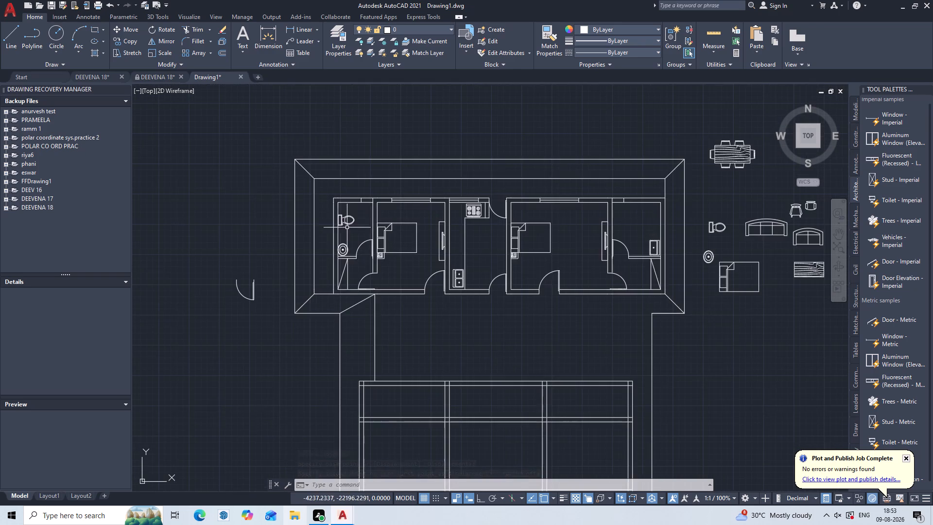
{"action": "scroll", "coordinate": [347, 227], "scroll_direction": "up", "scroll_amount": 3}
{"action": "left_click", "coordinate": [375, 185]}
{"action": "left_click", "coordinate": [342, 234]}
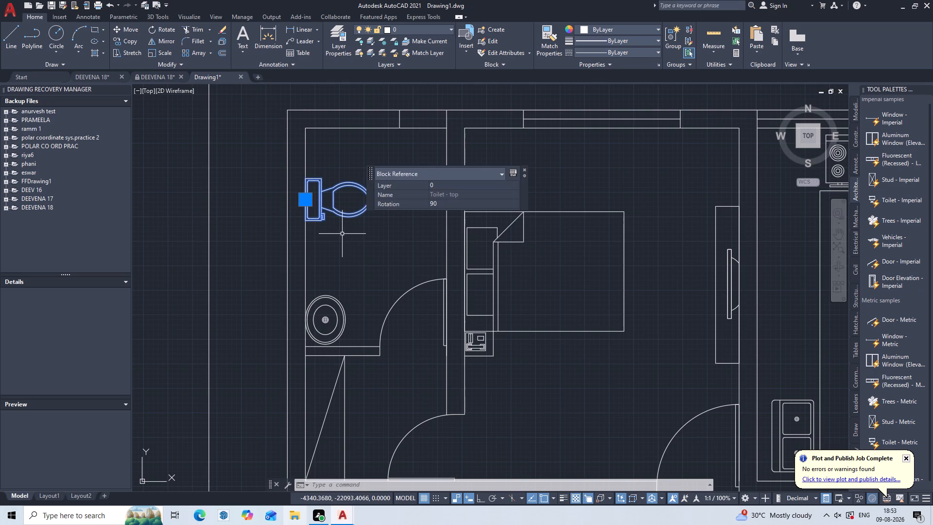
{"action": "key", "text": "c"}
{"action": "type", "text": "OP"}
{"action": "key", "text": "Return"}
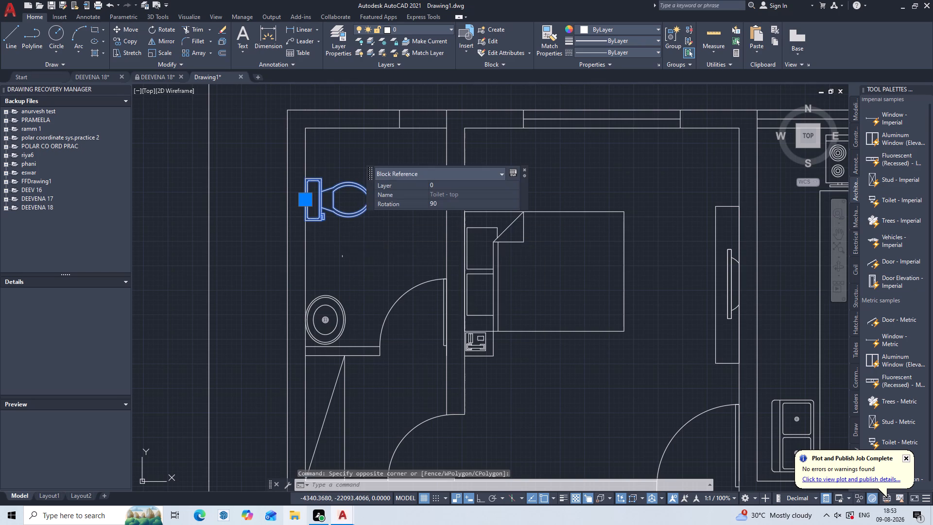
{"action": "left_click", "coordinate": [305, 199]}
{"action": "scroll", "coordinate": [588, 206], "scroll_direction": "down", "scroll_amount": 2}
{"action": "middle_click_drag", "start_coordinate": [584, 210], "coordinate": [317, 267]}
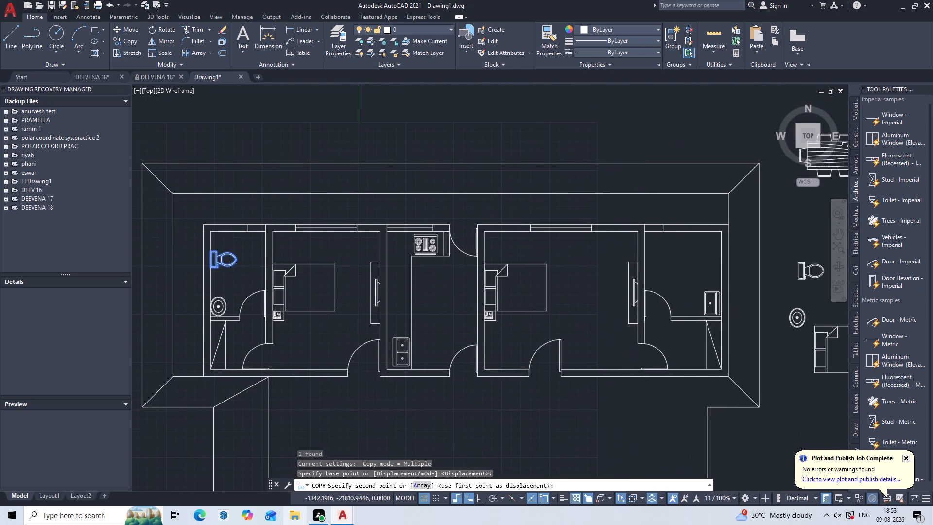
{"action": "scroll", "coordinate": [649, 255], "scroll_direction": "up", "scroll_amount": 1}
{"action": "middle_click_drag", "start_coordinate": [649, 255], "coordinate": [550, 265]}
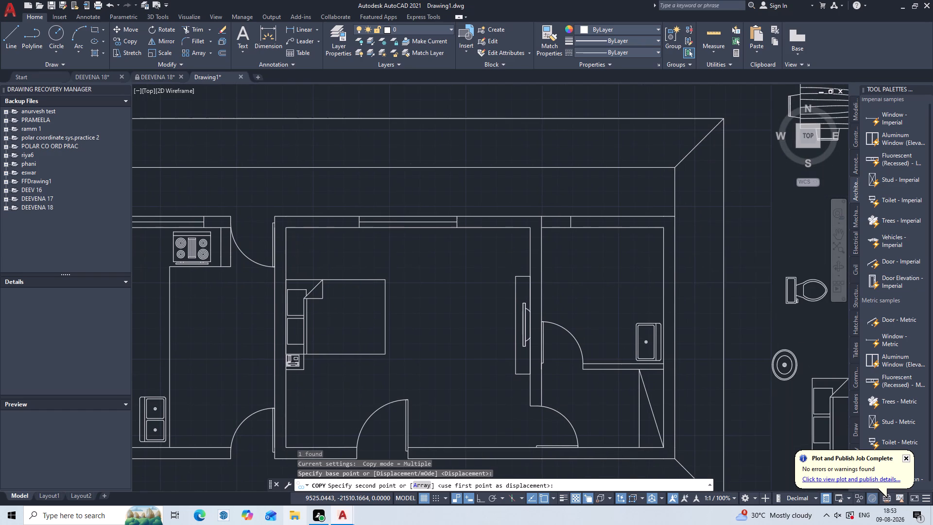
{"action": "scroll", "coordinate": [602, 266], "scroll_direction": "up", "scroll_amount": 1}
{"action": "left_click", "coordinate": [570, 267]}
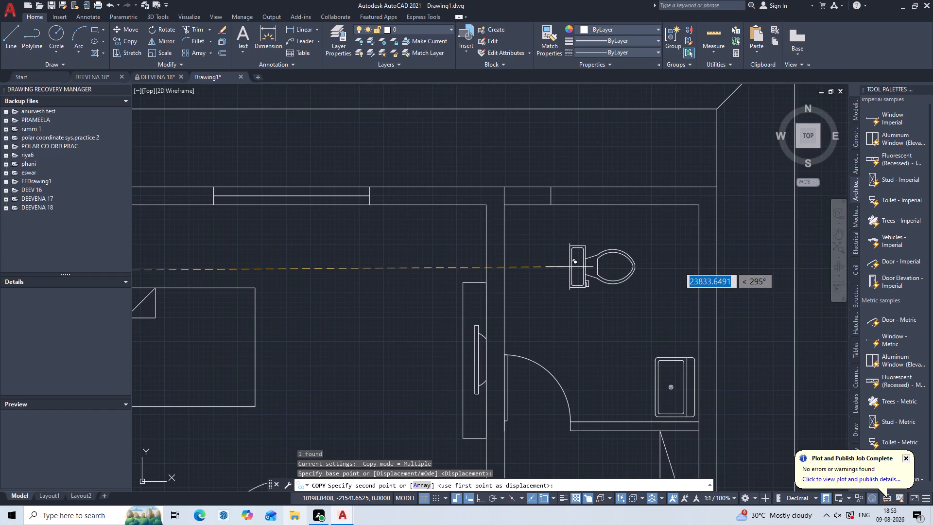
{"action": "key", "text": "Escape"}
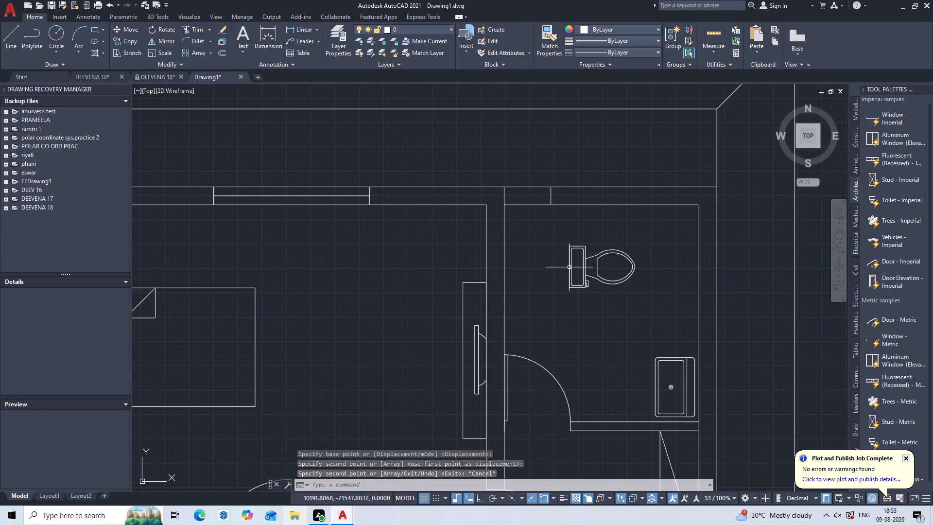
Rotate the copied toilet 180° about the midpoint of its tank's back edge so the tank faces the east wall.
{"action": "type", "text": "RO"}
{"action": "key", "text": "Return"}
{"action": "double_click", "coordinate": [588, 256]}
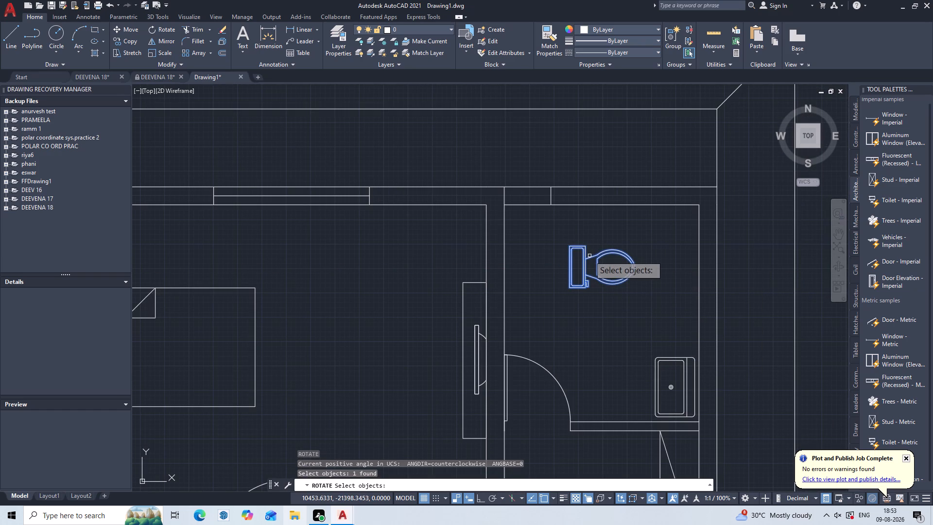
{"action": "key", "text": "Return"}
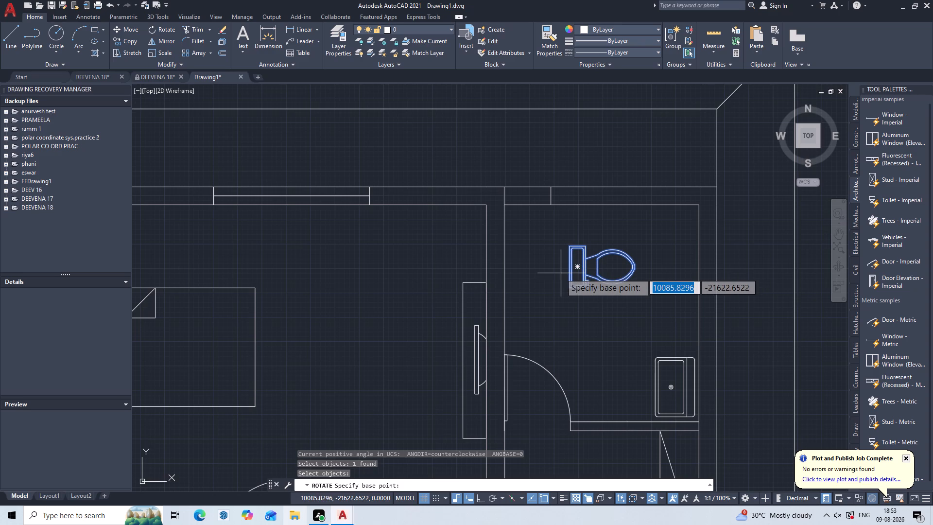
{"action": "left_click", "coordinate": [568, 270]}
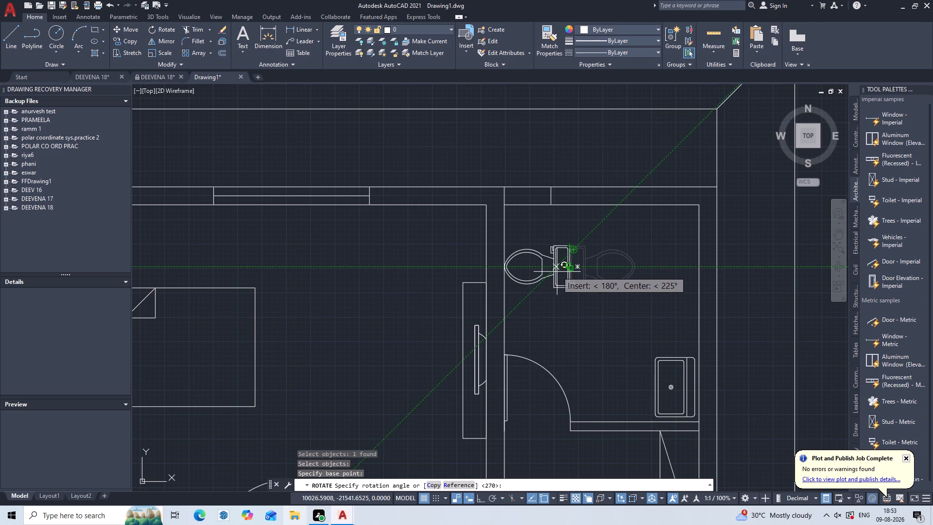
{"action": "left_click", "coordinate": [557, 272]}
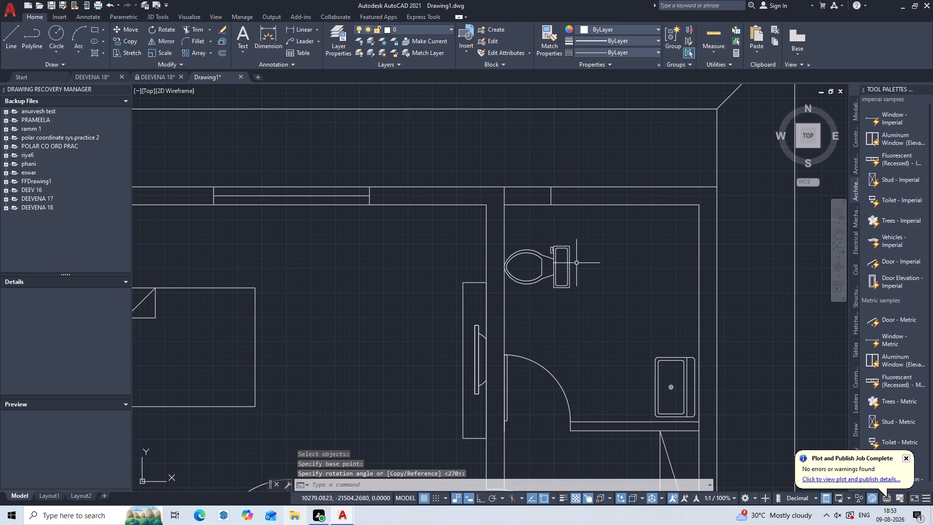
Move the rotated toilet by its tank's back edge close to the northeast bathroom's east wall, above the sink.
{"action": "key", "text": "m"}
{"action": "key", "text": "Return"}
{"action": "left_click", "coordinate": [578, 243]}
{"action": "left_click", "coordinate": [549, 291]}
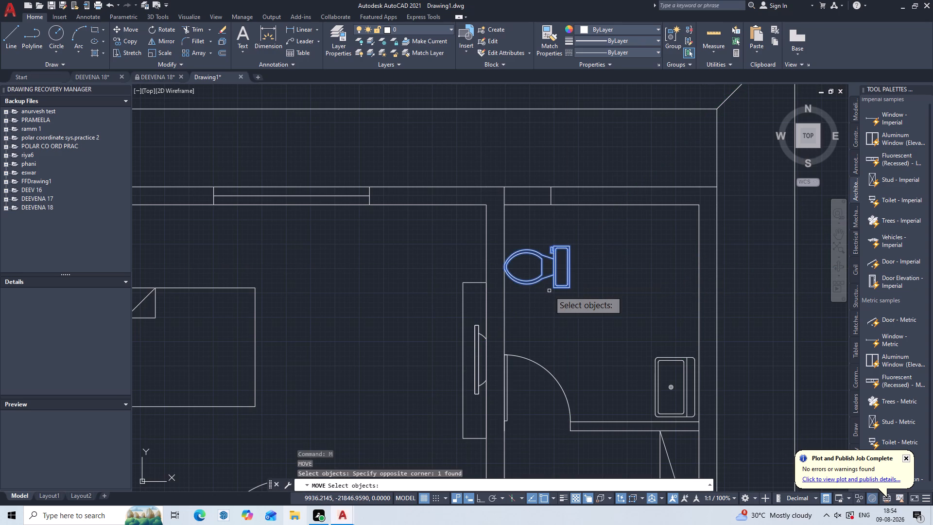
{"action": "key", "text": "Return"}
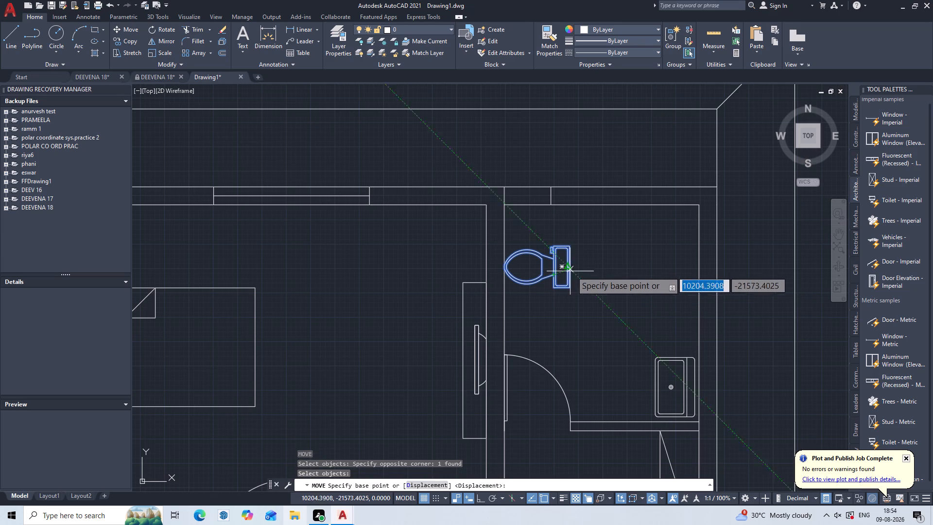
{"action": "scroll", "coordinate": [572, 271], "scroll_direction": "up", "scroll_amount": 3}
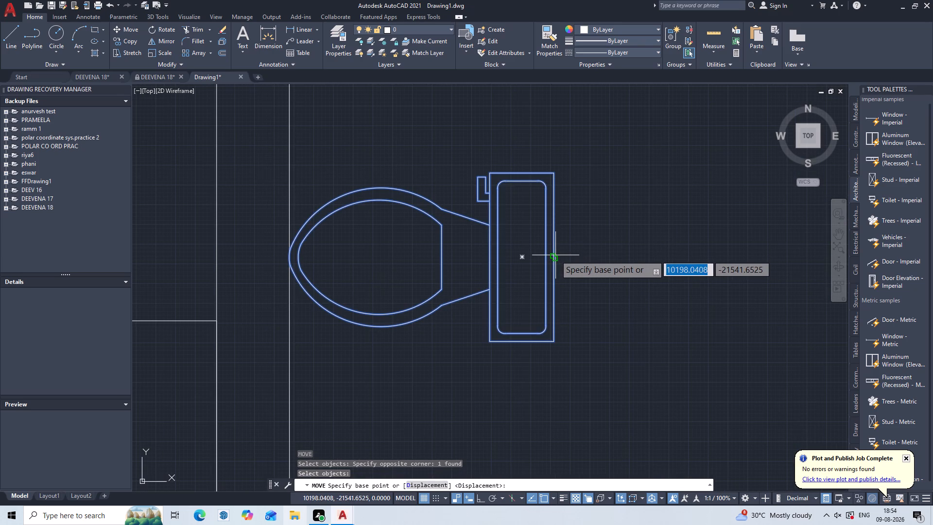
{"action": "left_click", "coordinate": [555, 255]}
{"action": "scroll", "coordinate": [632, 255], "scroll_direction": "down", "scroll_amount": 2}
{"action": "middle_click_drag", "start_coordinate": [633, 255], "coordinate": [479, 245]}
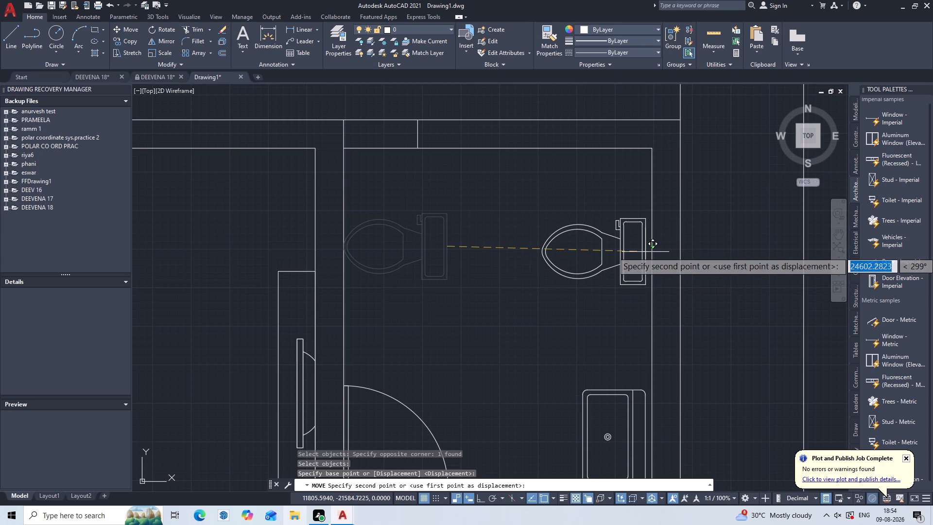
{"action": "left_click", "coordinate": [645, 252]}
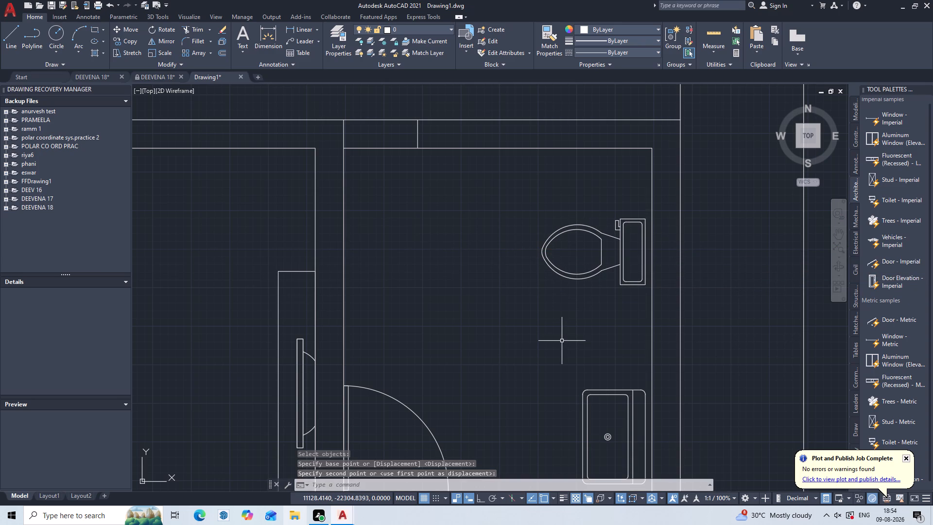
Examine the furnished upper floor plan, from the northeast bathroom across the bedrooms and kitchen to the west bathroom.
{"action": "scroll", "coordinate": [562, 341], "scroll_direction": "down", "scroll_amount": 2}
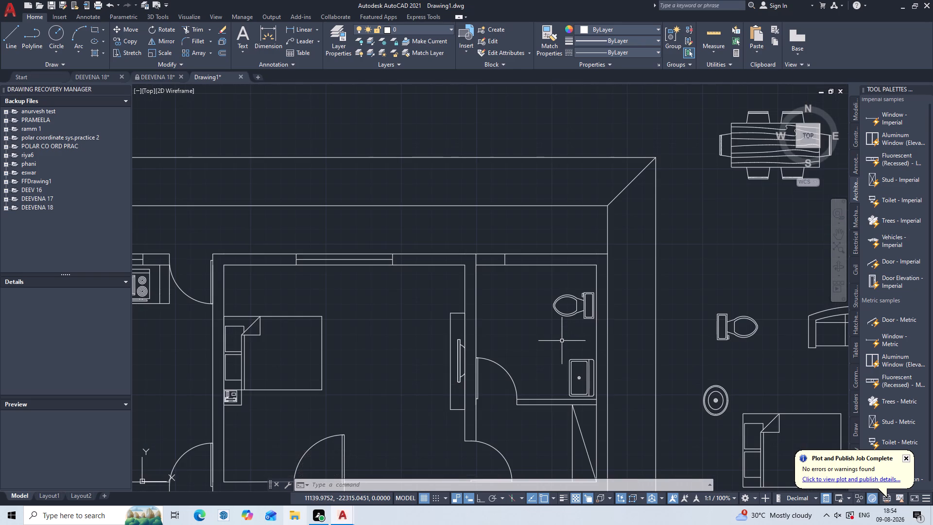
{"action": "middle_click_drag", "start_coordinate": [556, 328], "coordinate": [531, 214]}
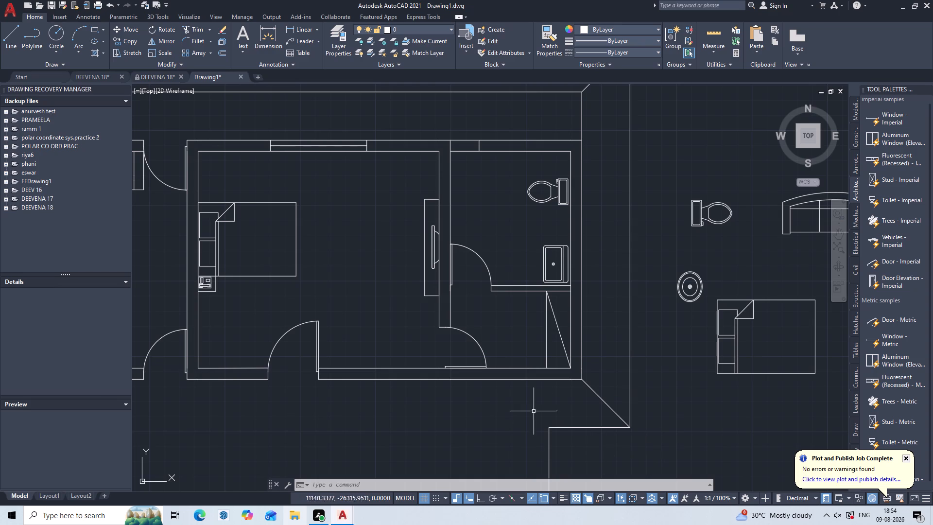
{"action": "scroll", "coordinate": [454, 230], "scroll_direction": "down", "scroll_amount": 1}
{"action": "scroll", "coordinate": [407, 251], "scroll_direction": "down", "scroll_amount": 1}
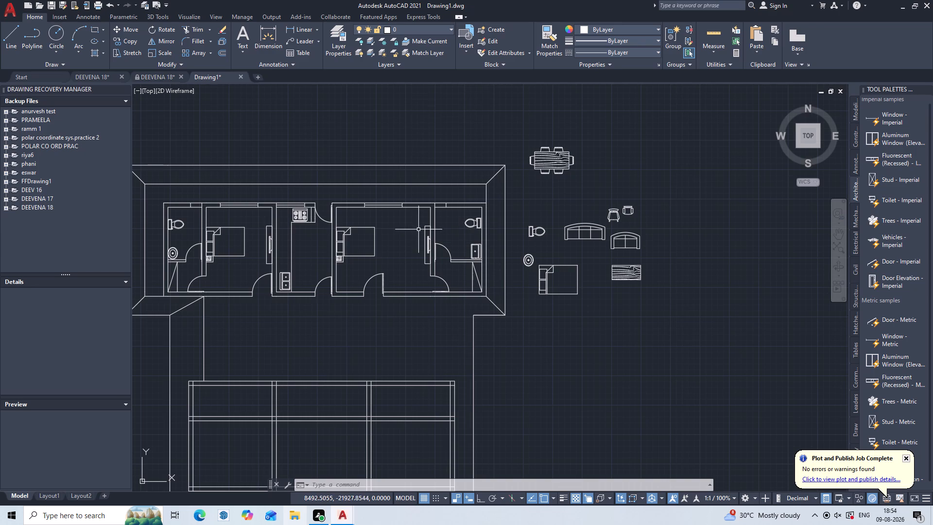
{"action": "scroll", "coordinate": [472, 240], "scroll_direction": "up", "scroll_amount": 2}
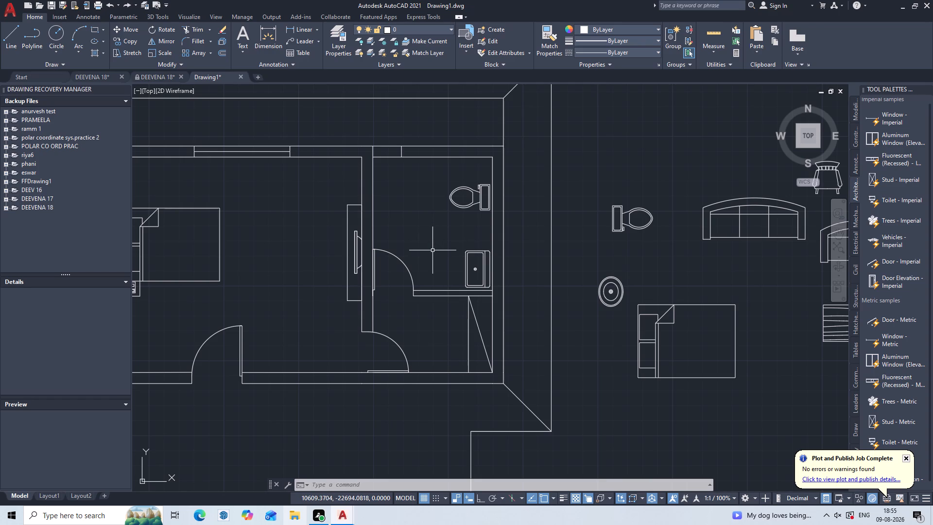
{"action": "scroll", "coordinate": [432, 250], "scroll_direction": "down", "scroll_amount": 1}
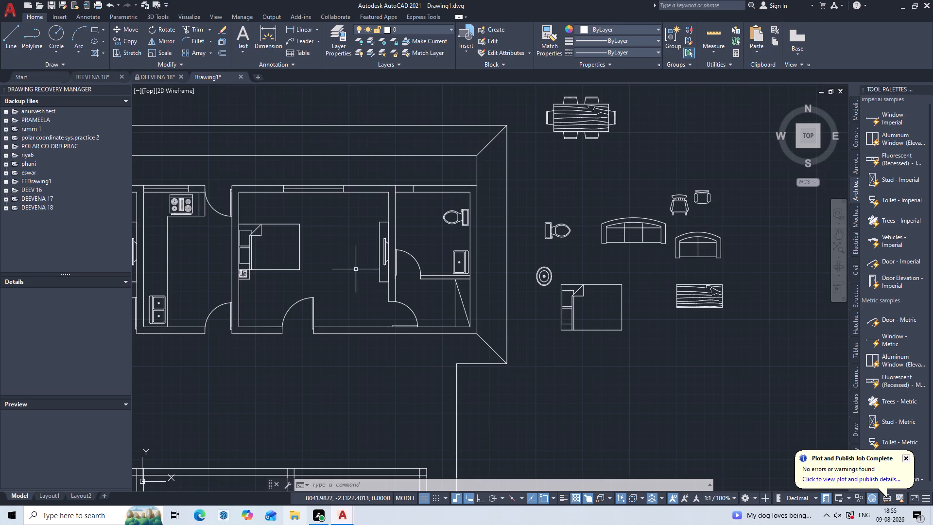
{"action": "middle_click_drag", "start_coordinate": [356, 269], "coordinate": [436, 265]}
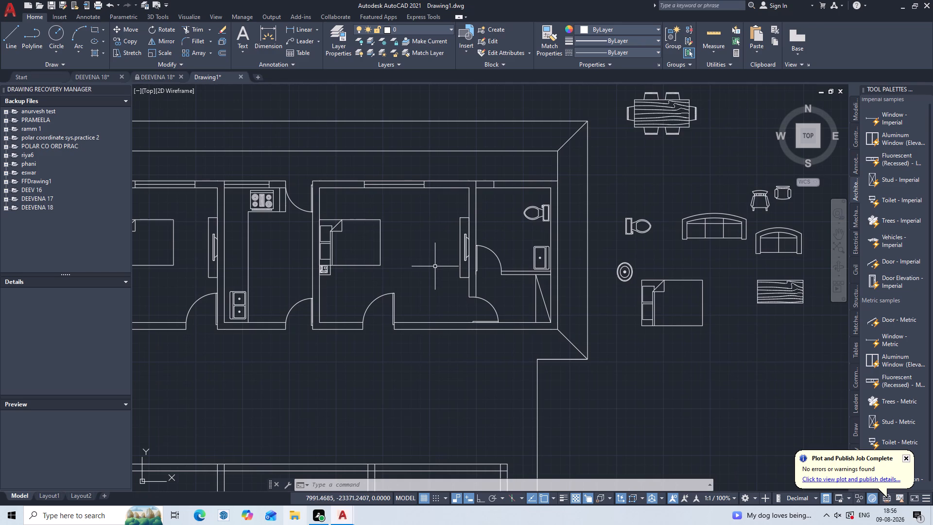
{"action": "middle_click_drag", "start_coordinate": [430, 272], "coordinate": [581, 237]}
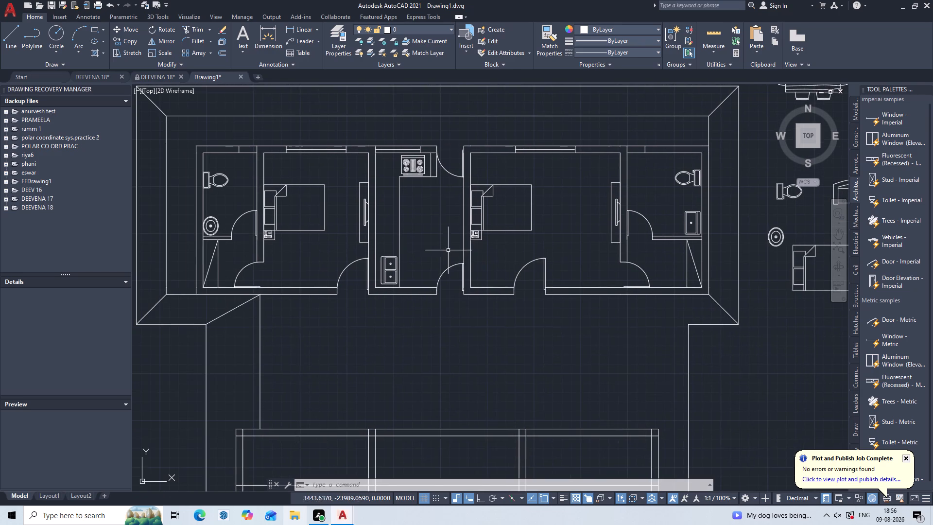
{"action": "middle_click_drag", "start_coordinate": [407, 259], "coordinate": [479, 254]}
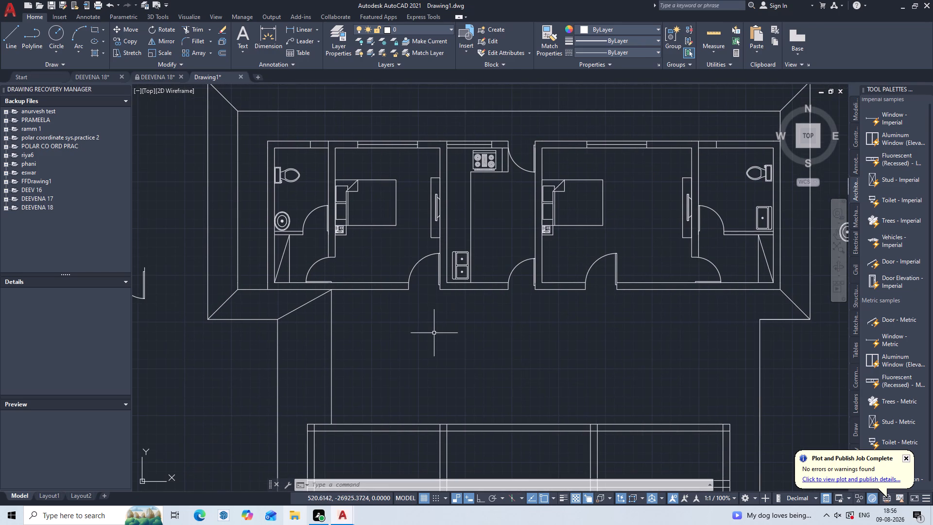
Trim the overlapping line ends at the northwest corner of the lower floor plan's outer walls.
{"action": "middle_click_drag", "start_coordinate": [434, 333], "coordinate": [413, 283]}
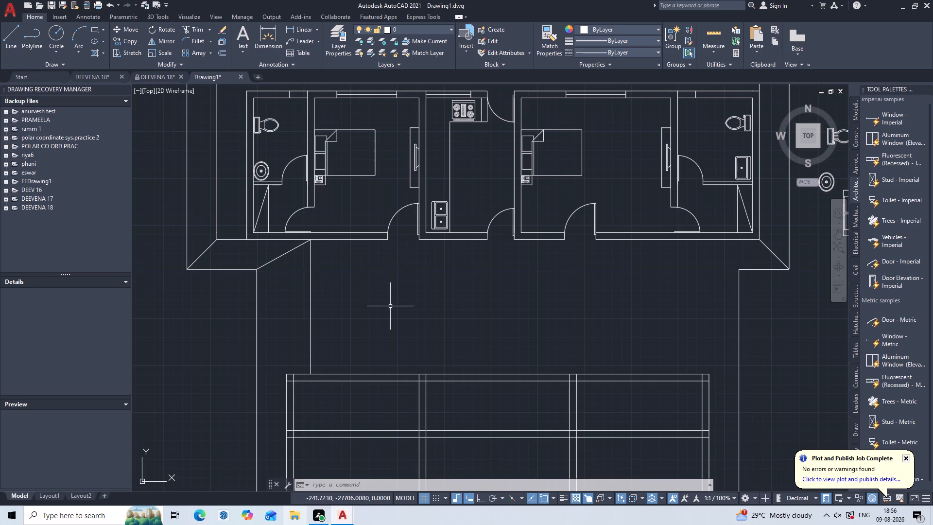
{"action": "scroll", "coordinate": [393, 301], "scroll_direction": "down", "scroll_amount": 1}
{"action": "middle_click_drag", "start_coordinate": [392, 302], "coordinate": [405, 214]}
{"action": "middle_click_drag", "start_coordinate": [388, 263], "coordinate": [424, 200]}
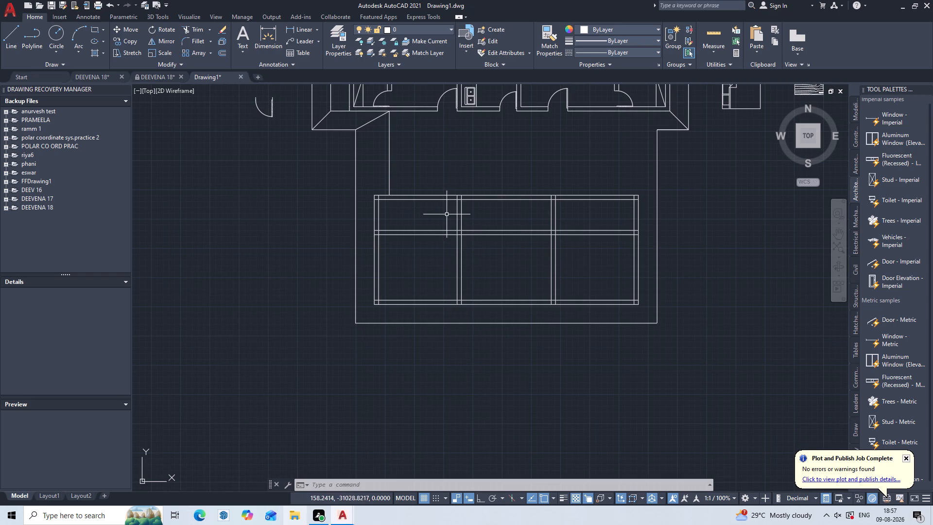
{"action": "scroll", "coordinate": [378, 203], "scroll_direction": "up", "scroll_amount": 2}
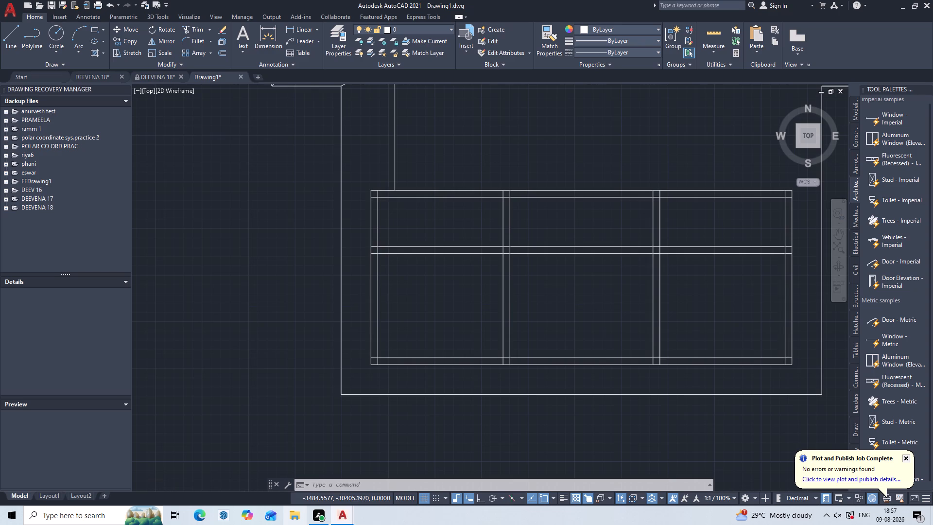
{"action": "middle_click_drag", "start_coordinate": [378, 203], "coordinate": [400, 236]}
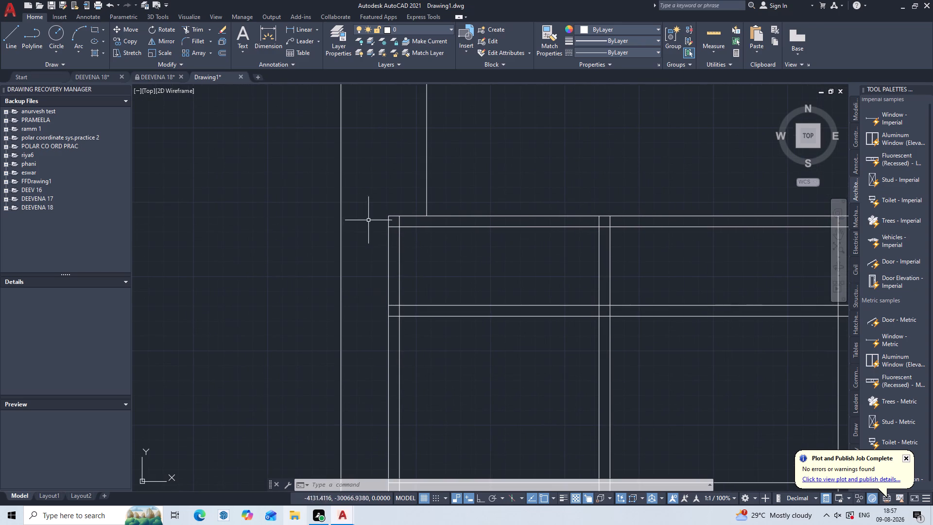
{"action": "scroll", "coordinate": [368, 220], "scroll_direction": "up", "scroll_amount": 2}
{"action": "type", "text": "TR"}
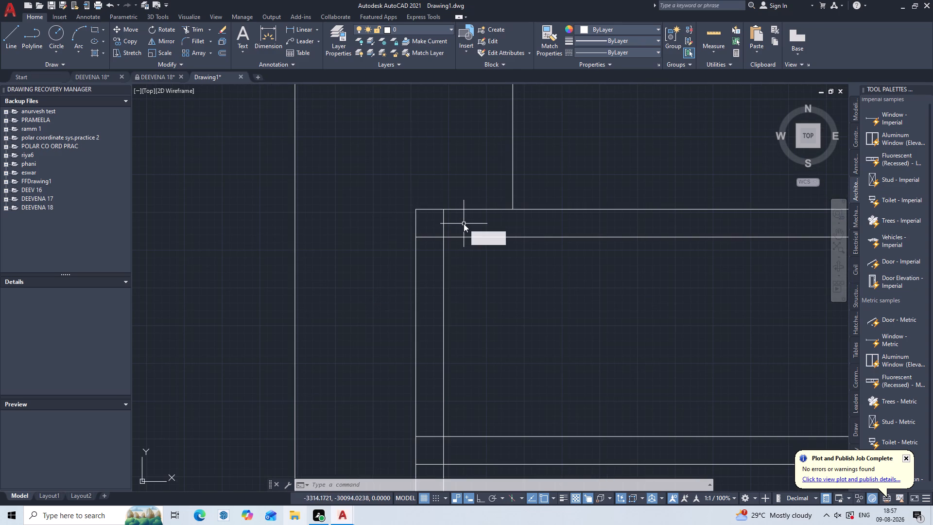
{"action": "key", "text": "Return"}
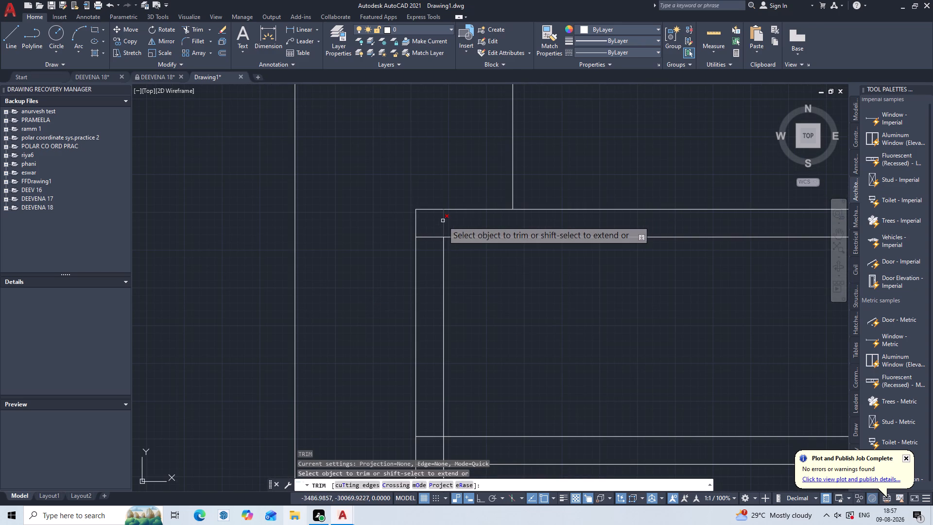
{"action": "left_click", "coordinate": [443, 221]}
{"action": "left_click", "coordinate": [428, 236]}
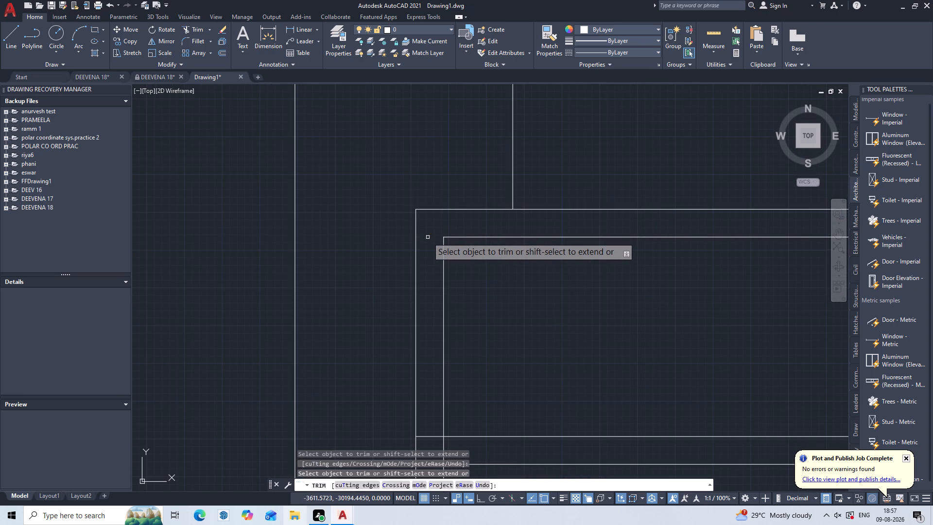
Trim the middle horizontal wall's two lines where they cross the thickness of the lower plan's west outer wall.
{"action": "scroll", "coordinate": [428, 237], "scroll_direction": "down", "scroll_amount": 3}
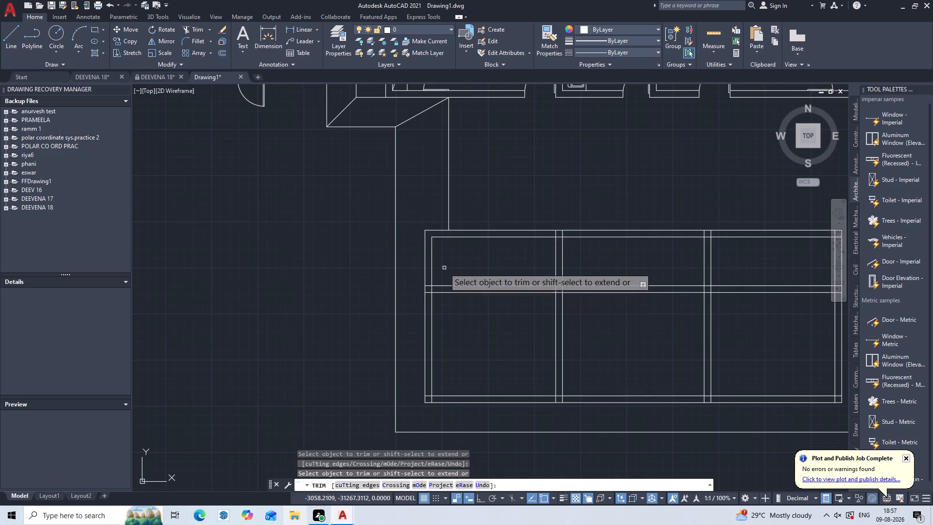
{"action": "middle_click_drag", "start_coordinate": [444, 261], "coordinate": [479, 196]}
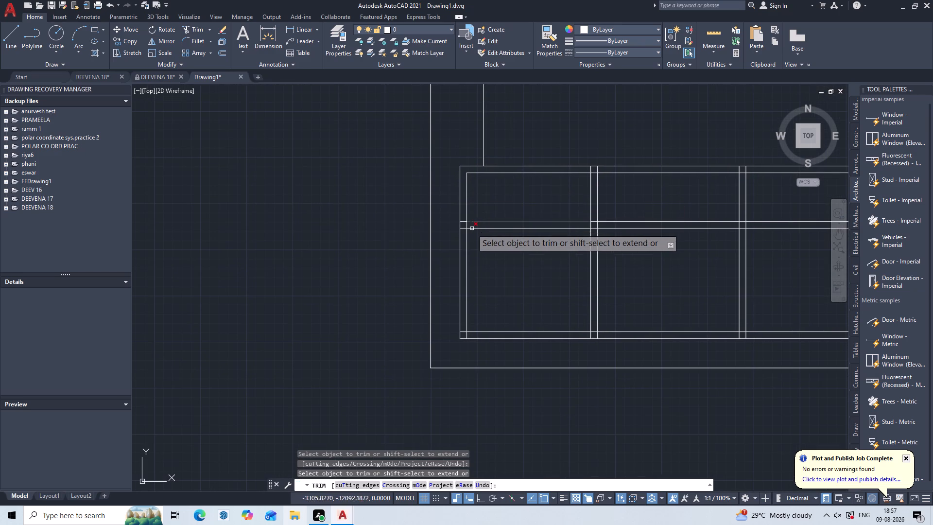
{"action": "scroll", "coordinate": [471, 229], "scroll_direction": "up", "scroll_amount": 3}
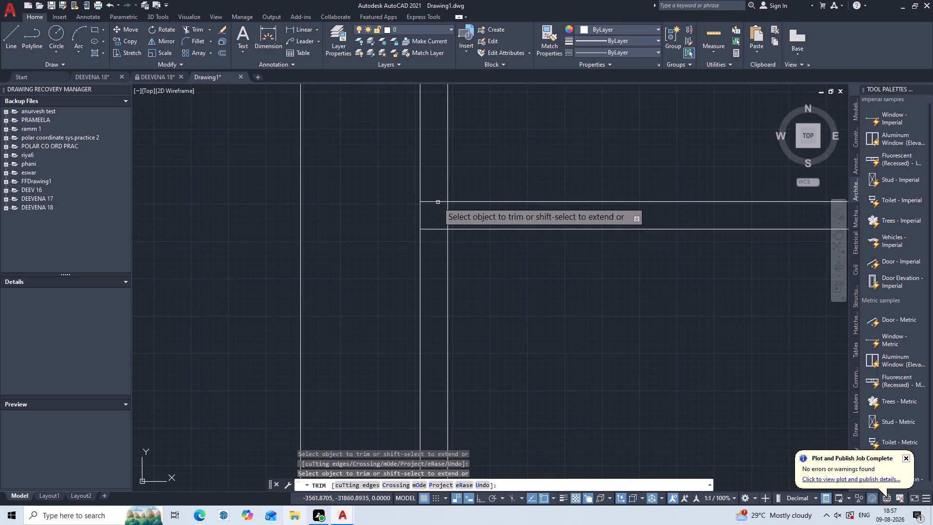
{"action": "left_click", "coordinate": [437, 202]}
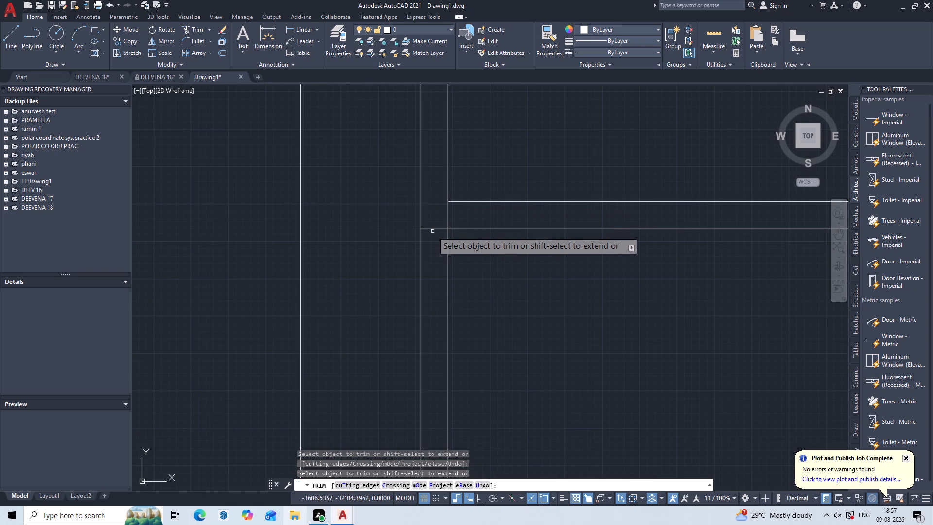
{"action": "left_click", "coordinate": [431, 227]}
{"action": "left_click", "coordinate": [431, 231]}
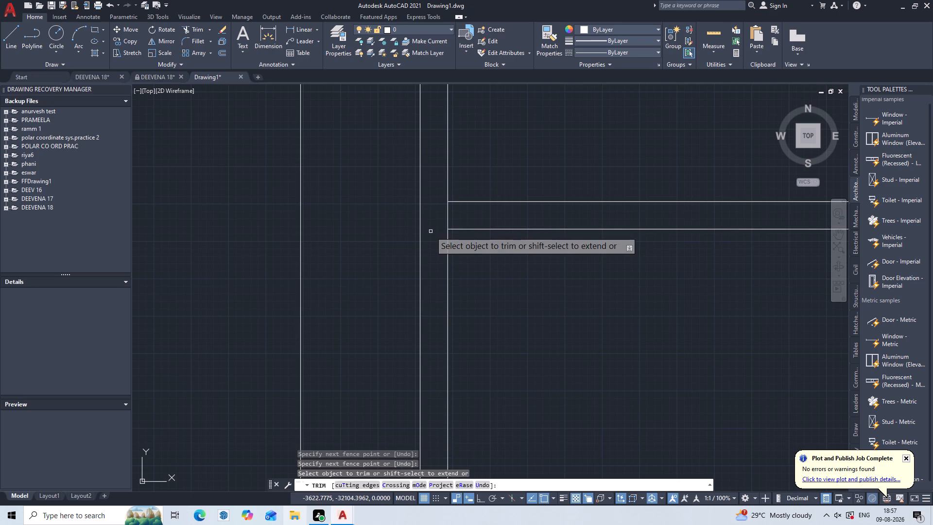
Trim the overlapping line ends at the southwest corner of the lower plan's outer walls.
{"action": "scroll", "coordinate": [431, 231], "scroll_direction": "down", "scroll_amount": 3}
{"action": "middle_click_drag", "start_coordinate": [468, 257], "coordinate": [423, 114]}
{"action": "scroll", "coordinate": [394, 176], "scroll_direction": "up", "scroll_amount": 4}
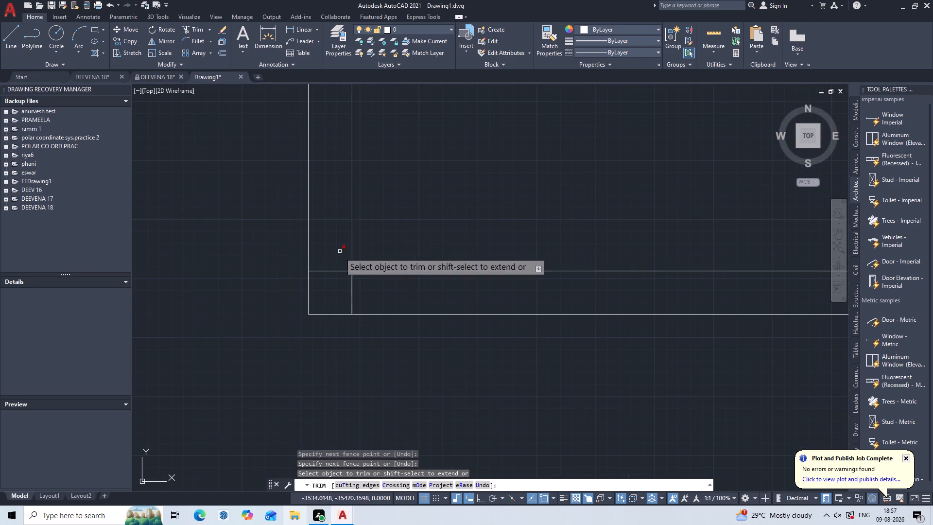
{"action": "left_click", "coordinate": [327, 271]}
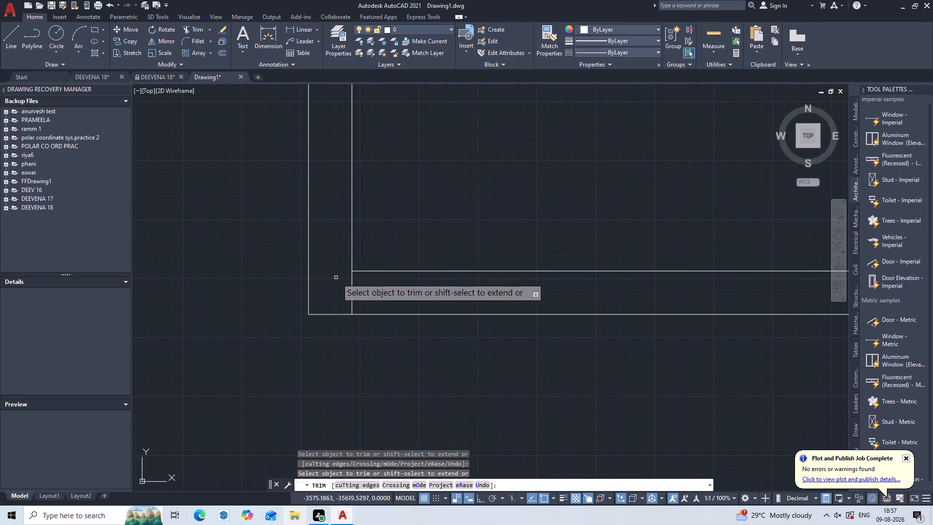
{"action": "left_click", "coordinate": [351, 289]}
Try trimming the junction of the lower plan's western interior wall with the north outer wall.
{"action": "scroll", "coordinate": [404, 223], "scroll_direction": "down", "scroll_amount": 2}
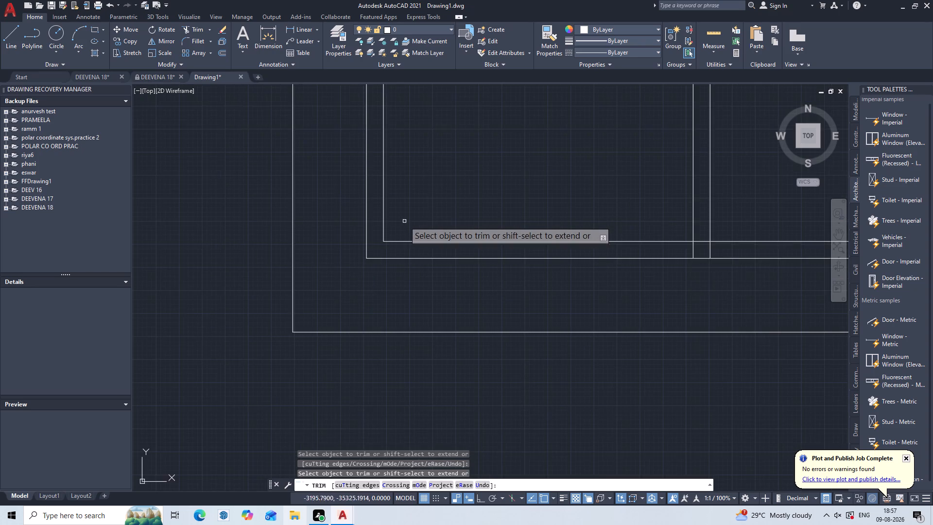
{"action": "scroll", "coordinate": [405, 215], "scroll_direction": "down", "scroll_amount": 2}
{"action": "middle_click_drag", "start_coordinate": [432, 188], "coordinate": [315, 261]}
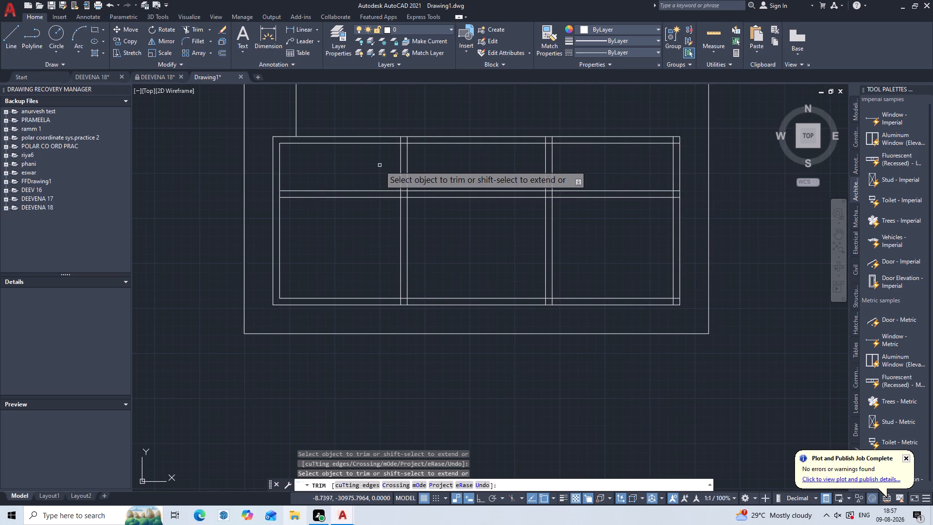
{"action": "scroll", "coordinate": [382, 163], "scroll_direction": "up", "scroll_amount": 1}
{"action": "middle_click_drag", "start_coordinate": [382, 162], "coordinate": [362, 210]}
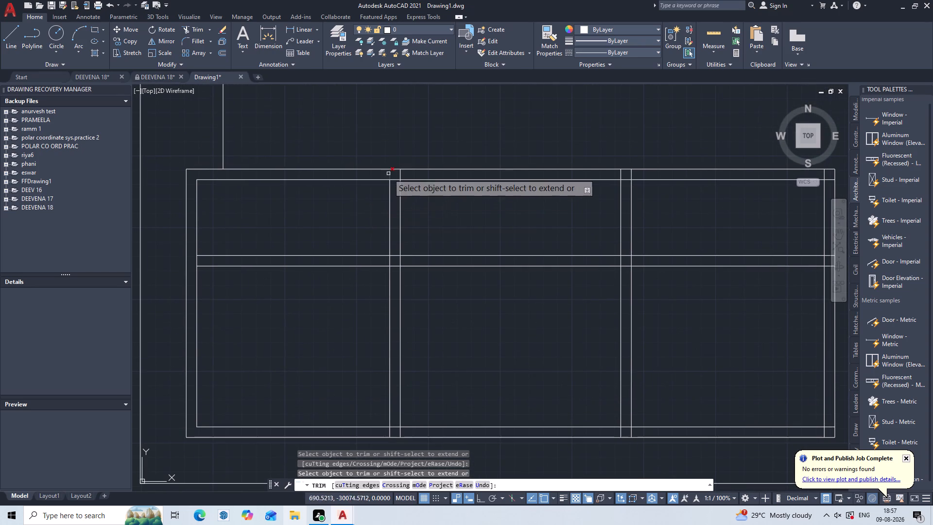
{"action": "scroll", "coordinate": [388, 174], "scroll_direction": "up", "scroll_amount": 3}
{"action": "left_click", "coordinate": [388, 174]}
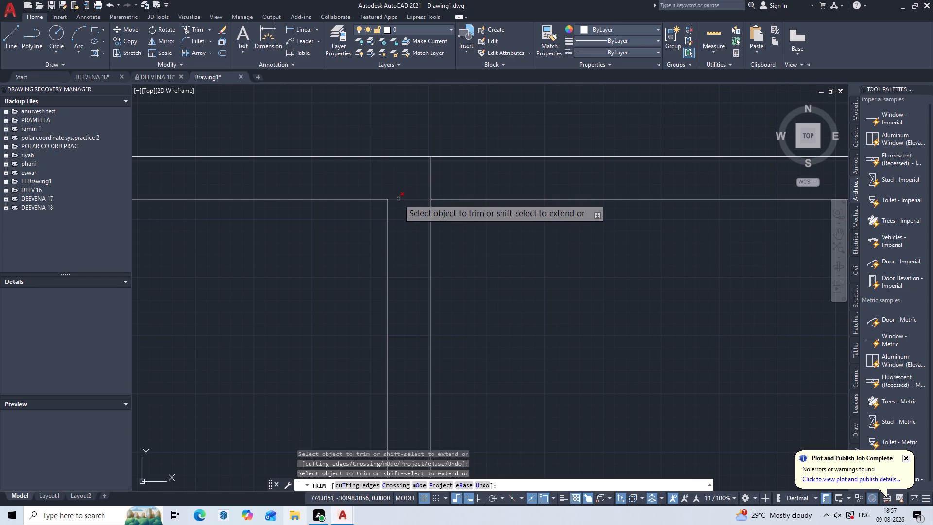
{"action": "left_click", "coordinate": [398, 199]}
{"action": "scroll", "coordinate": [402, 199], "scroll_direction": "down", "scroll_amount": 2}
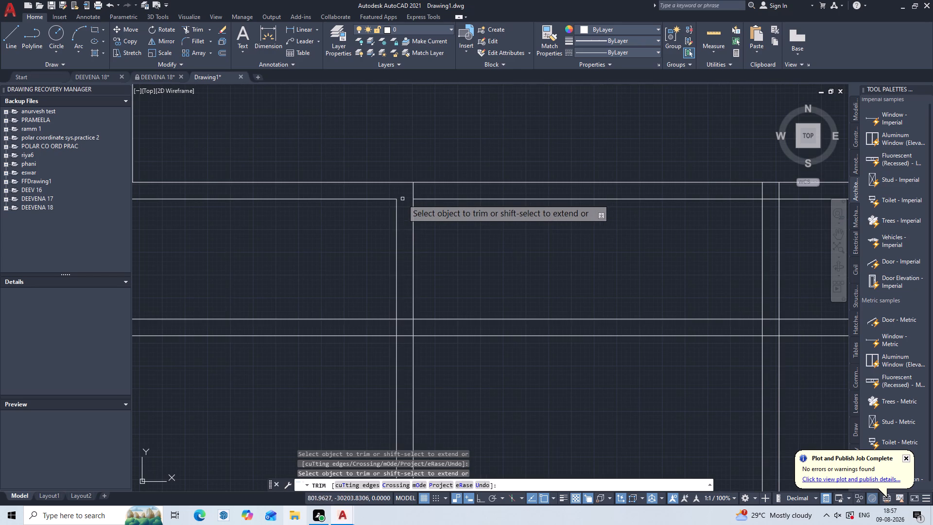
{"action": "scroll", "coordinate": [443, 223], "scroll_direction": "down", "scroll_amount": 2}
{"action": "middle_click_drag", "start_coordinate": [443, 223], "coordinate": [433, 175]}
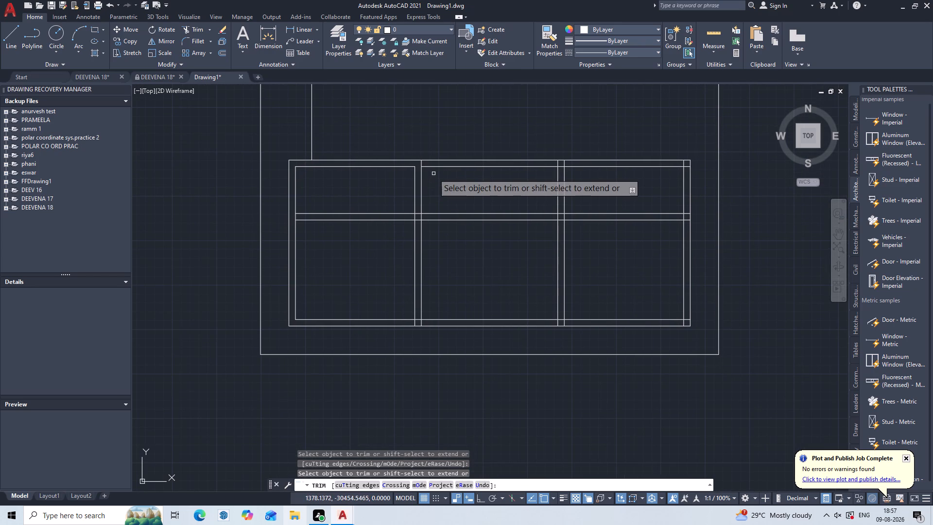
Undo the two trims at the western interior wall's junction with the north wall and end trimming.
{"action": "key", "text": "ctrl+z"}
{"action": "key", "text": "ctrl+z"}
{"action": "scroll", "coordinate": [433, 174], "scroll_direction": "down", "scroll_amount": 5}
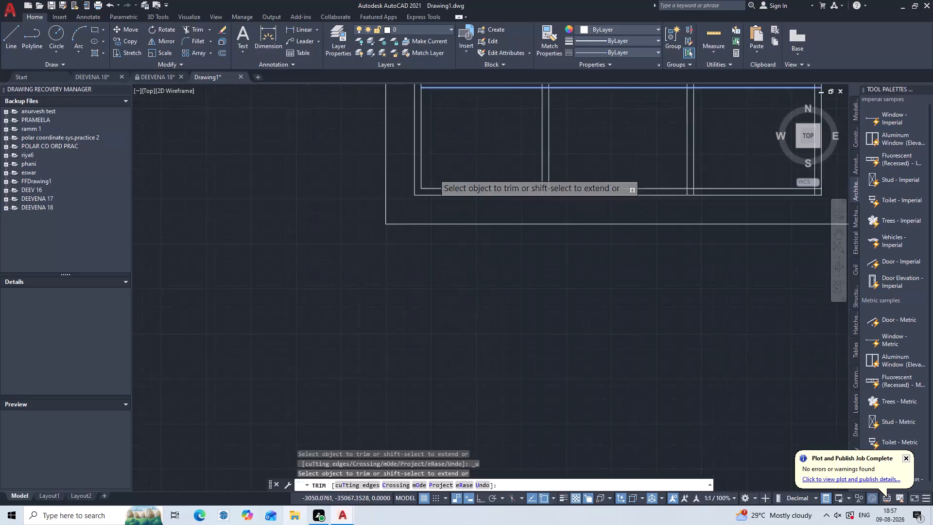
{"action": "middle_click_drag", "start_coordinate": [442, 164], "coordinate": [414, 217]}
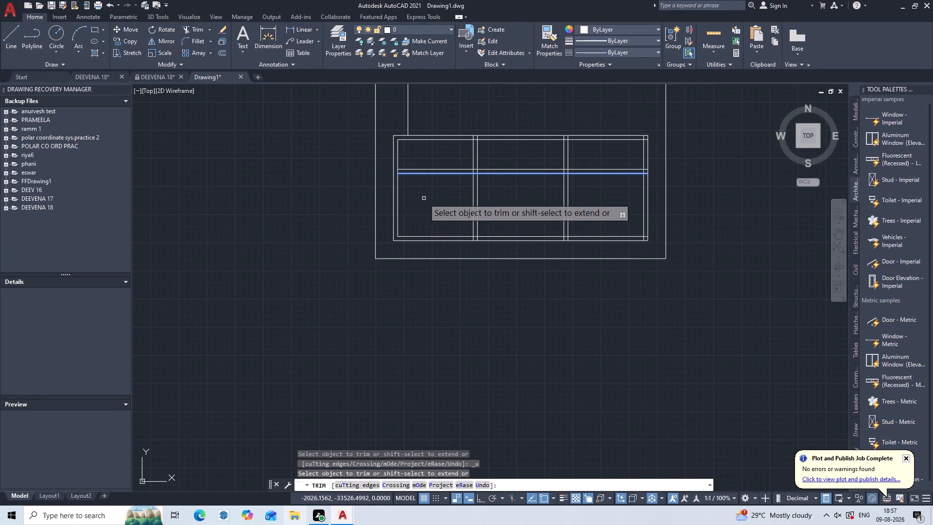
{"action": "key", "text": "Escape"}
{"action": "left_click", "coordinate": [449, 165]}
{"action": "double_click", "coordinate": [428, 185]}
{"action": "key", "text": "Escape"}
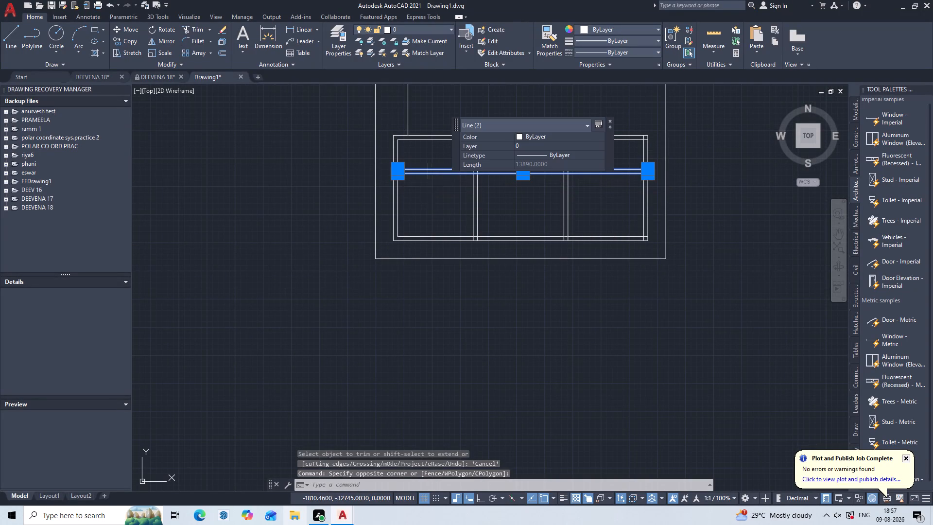
Scale the loose door west of the floor plans by reference, using its opening width, to a new length of 1050.
{"action": "scroll", "coordinate": [449, 174], "scroll_direction": "up", "scroll_amount": 1}
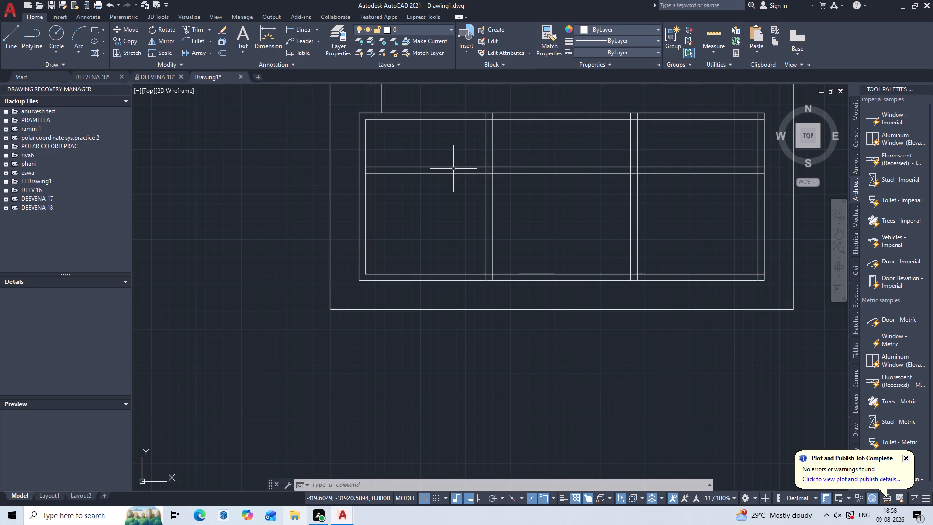
{"action": "scroll", "coordinate": [452, 169], "scroll_direction": "down", "scroll_amount": 3}
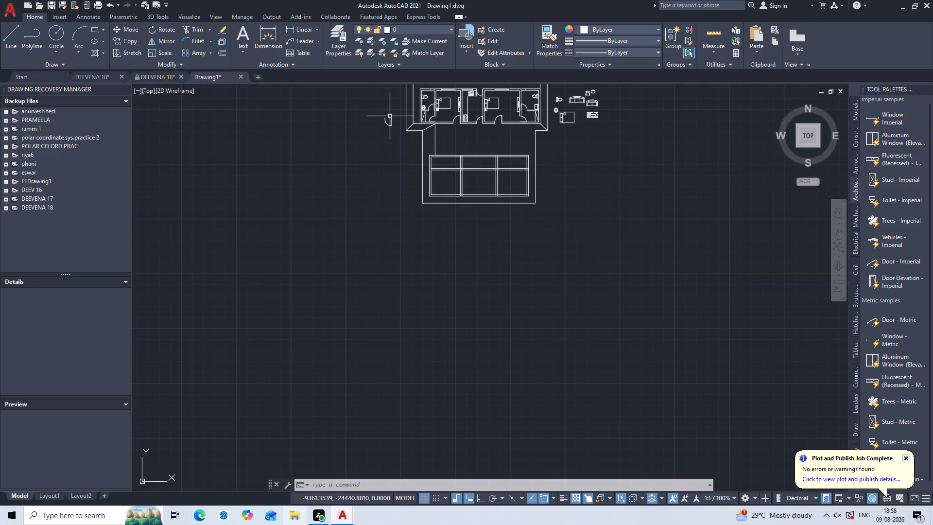
{"action": "scroll", "coordinate": [390, 116], "scroll_direction": "up", "scroll_amount": 5}
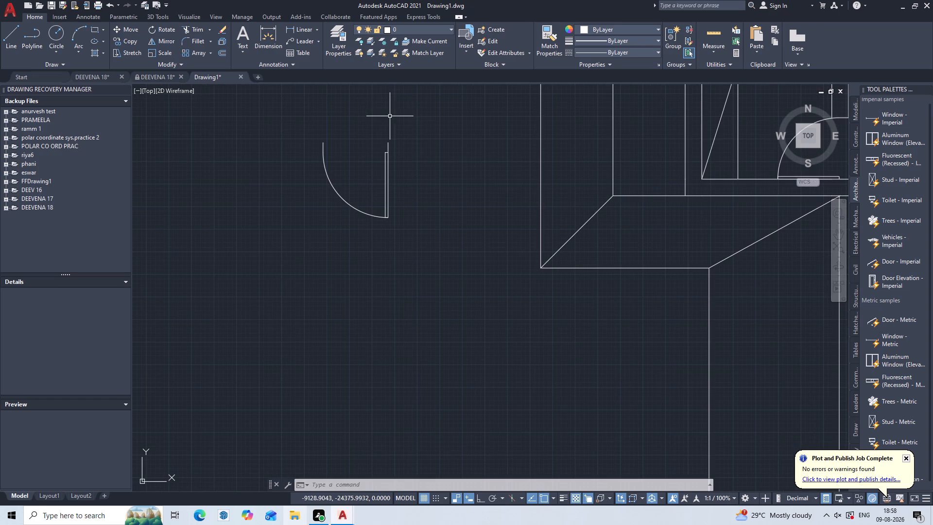
{"action": "left_click", "coordinate": [396, 125]}
{"action": "left_click", "coordinate": [328, 227]}
{"action": "type", "text": "SC"}
{"action": "key", "text": "Return"}
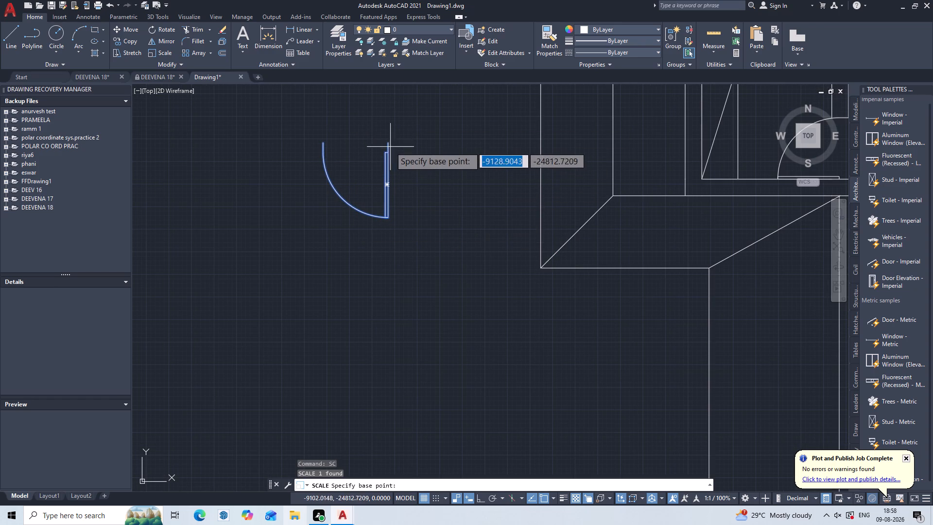
{"action": "left_click", "coordinate": [386, 140]}
{"action": "key", "text": "r"}
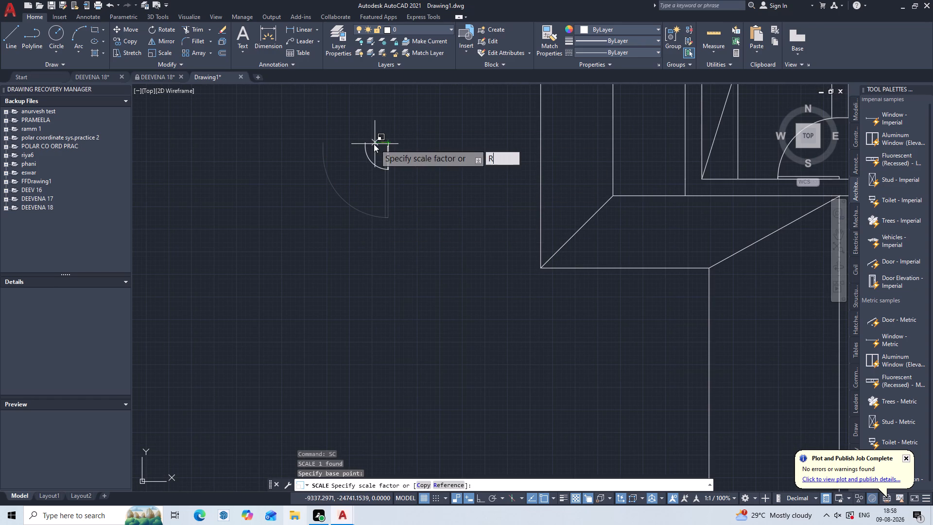
{"action": "key", "text": "Return"}
{"action": "left_click", "coordinate": [387, 144]}
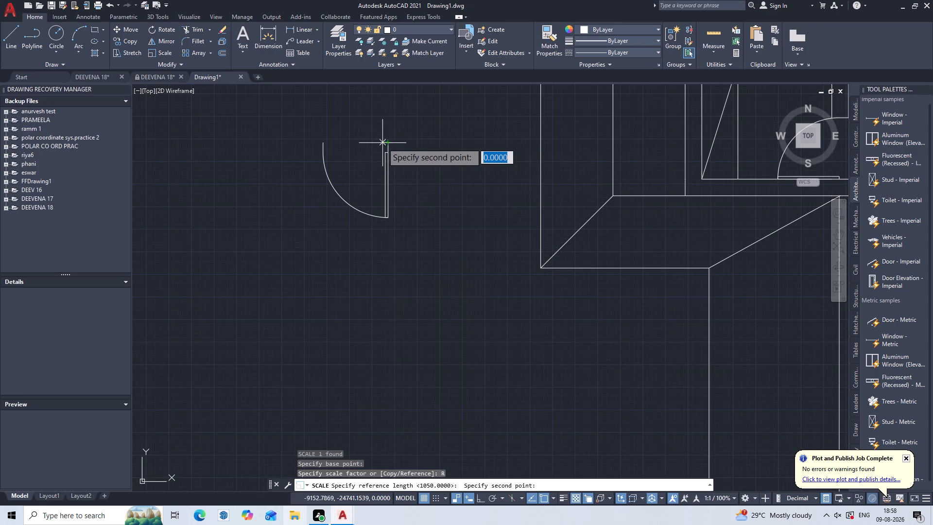
{"action": "left_click", "coordinate": [322, 140]}
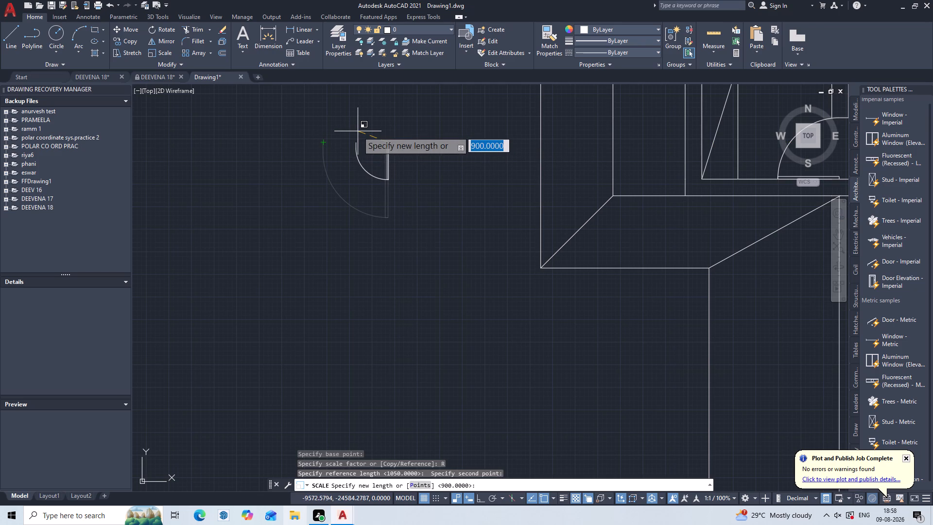
{"action": "type", "text": "10"}
{"action": "key", "text": "5"}
{"action": "key", "text": "0"}
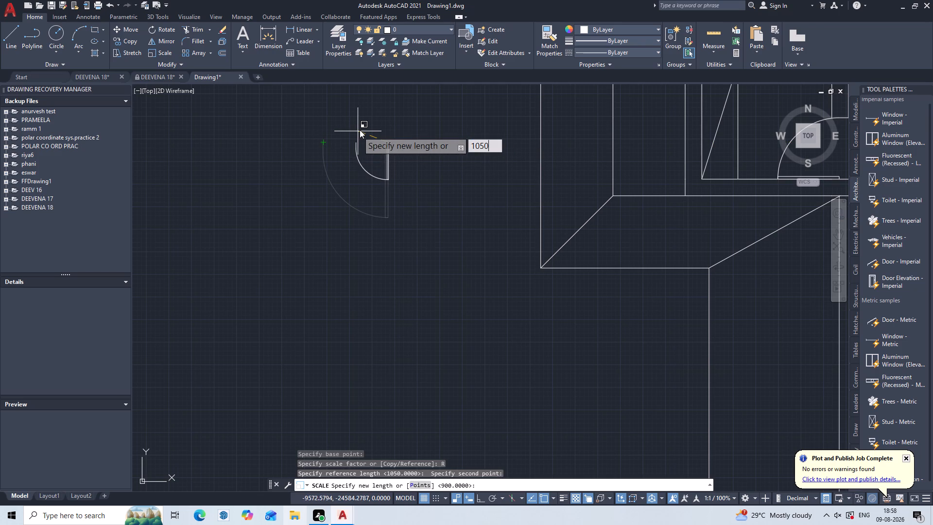
{"action": "key", "text": "Return"}
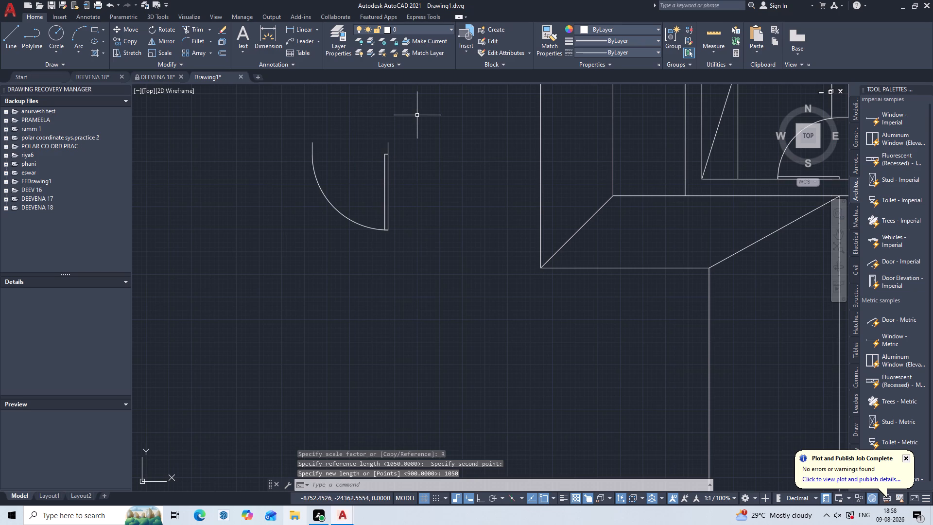
Copy the 1050-wide door from its opening corner into the lower plan's north outer wall, against the western interior wall's west face.
{"action": "key", "text": "c"}
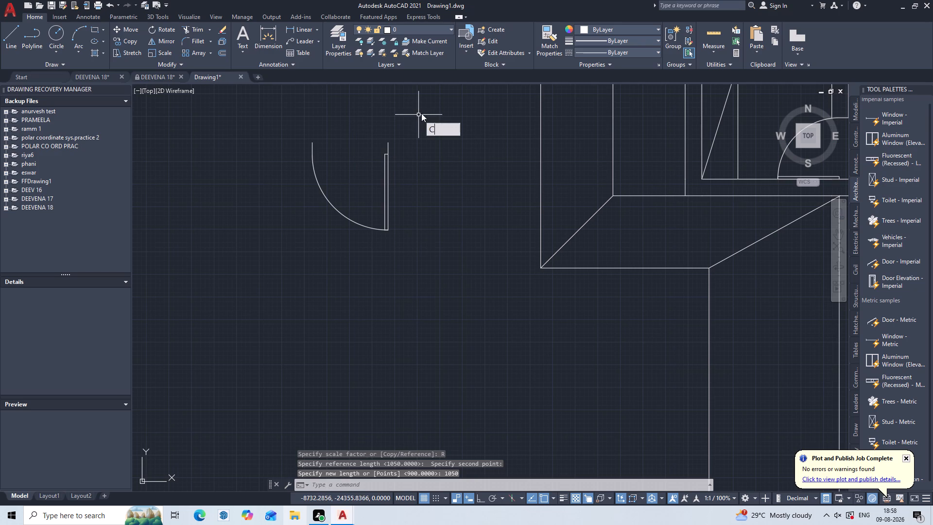
{"action": "type", "text": "OP"}
{"action": "key", "text": "Return"}
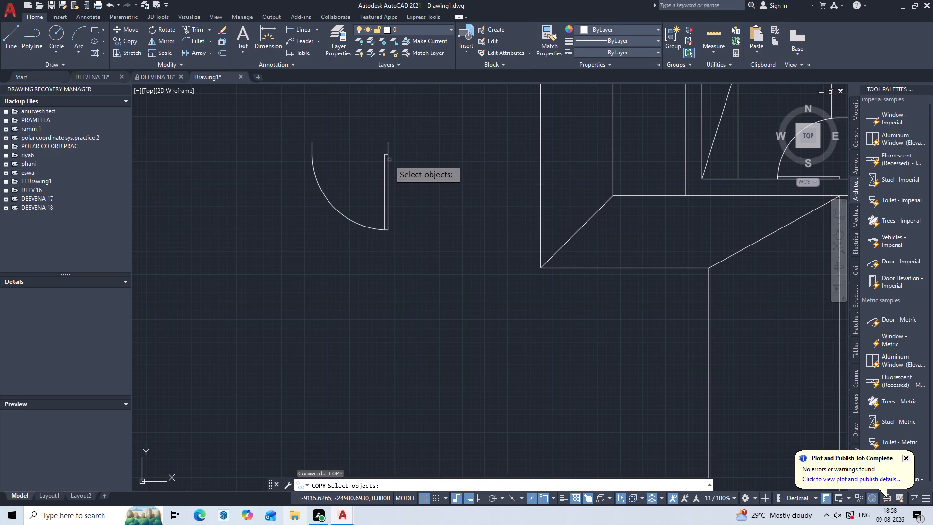
{"action": "left_click", "coordinate": [389, 160]}
{"action": "key", "text": "Return"}
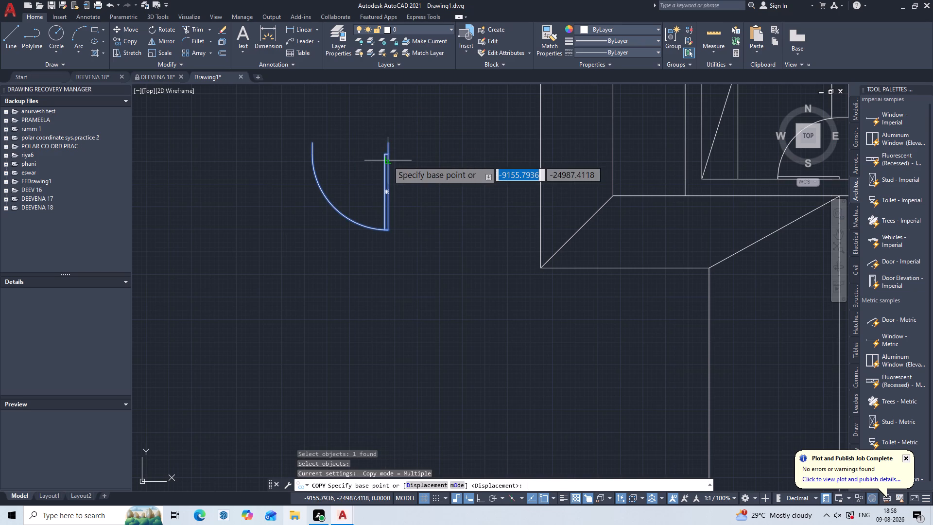
{"action": "left_click", "coordinate": [386, 141]}
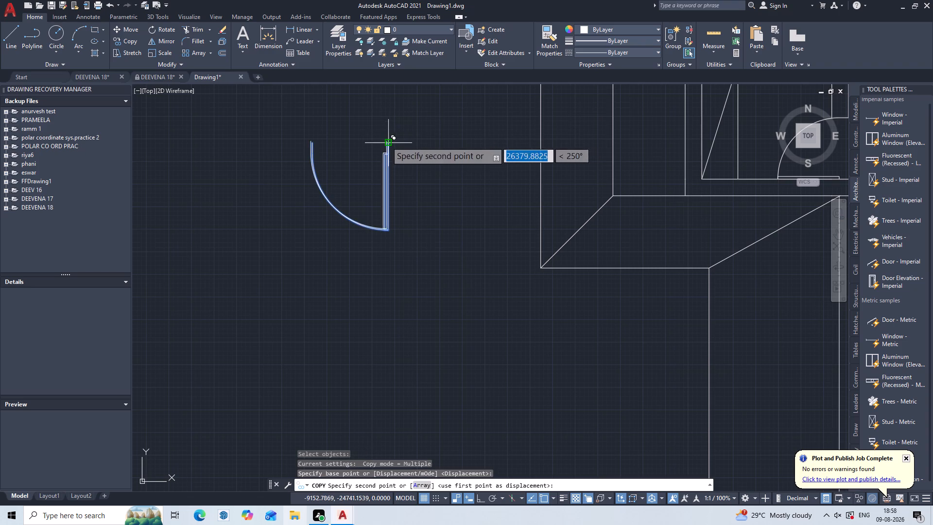
{"action": "scroll", "coordinate": [471, 240], "scroll_direction": "down", "scroll_amount": 3}
{"action": "middle_click_drag", "start_coordinate": [473, 239], "coordinate": [428, 216]}
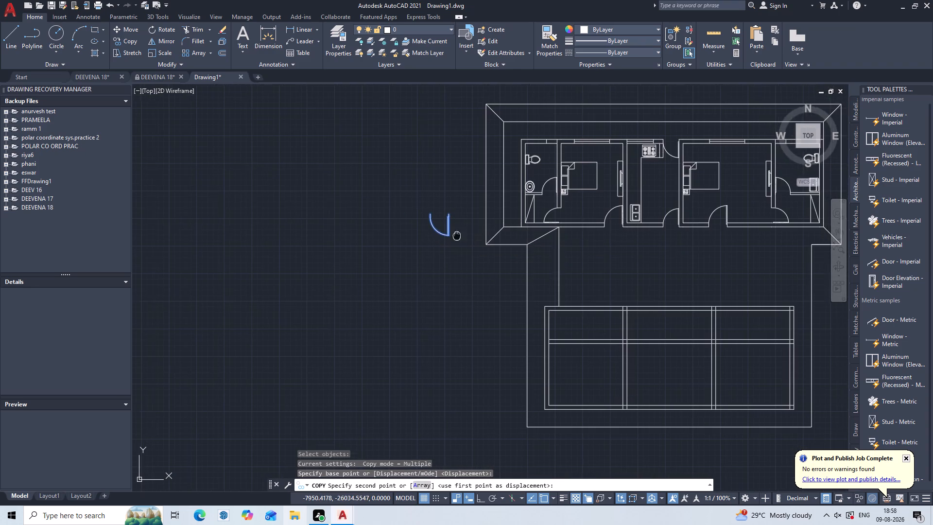
{"action": "middle_click_drag", "start_coordinate": [428, 216], "coordinate": [323, 142]}
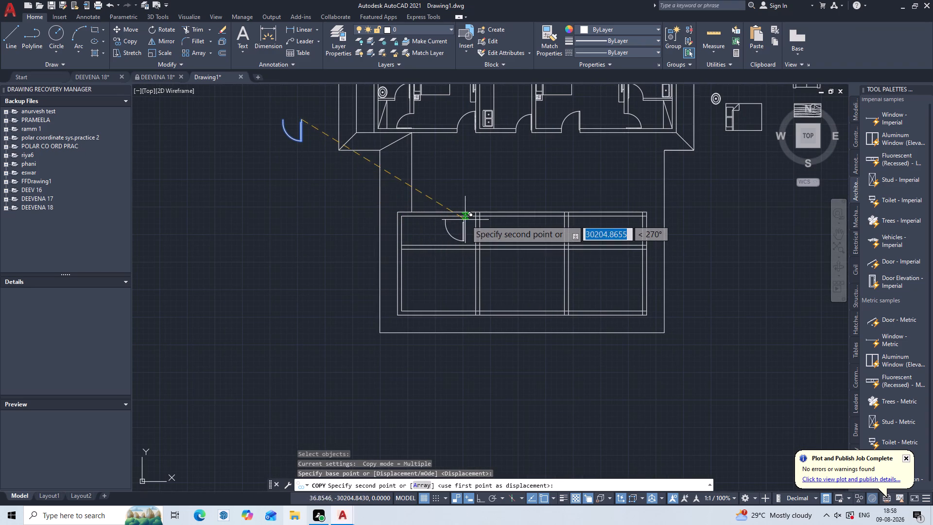
{"action": "scroll", "coordinate": [466, 220], "scroll_direction": "up", "scroll_amount": 4}
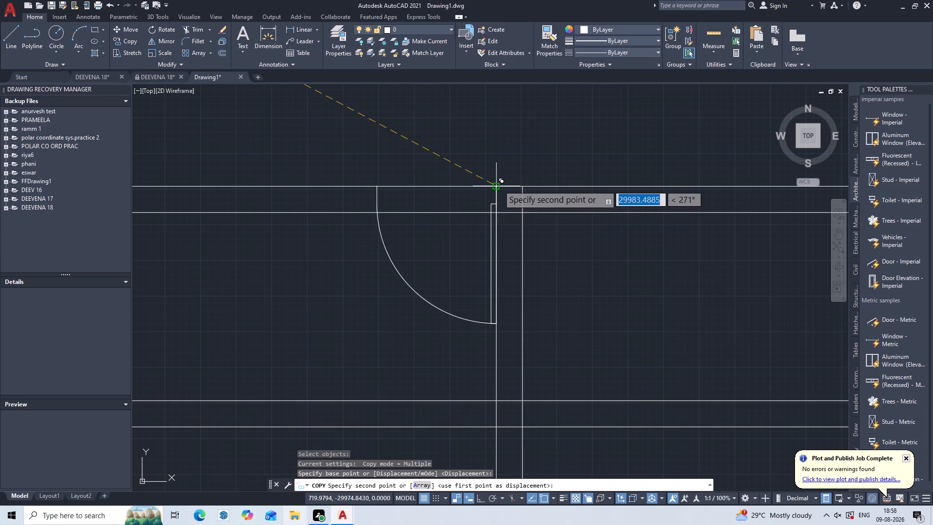
{"action": "left_click", "coordinate": [498, 187]}
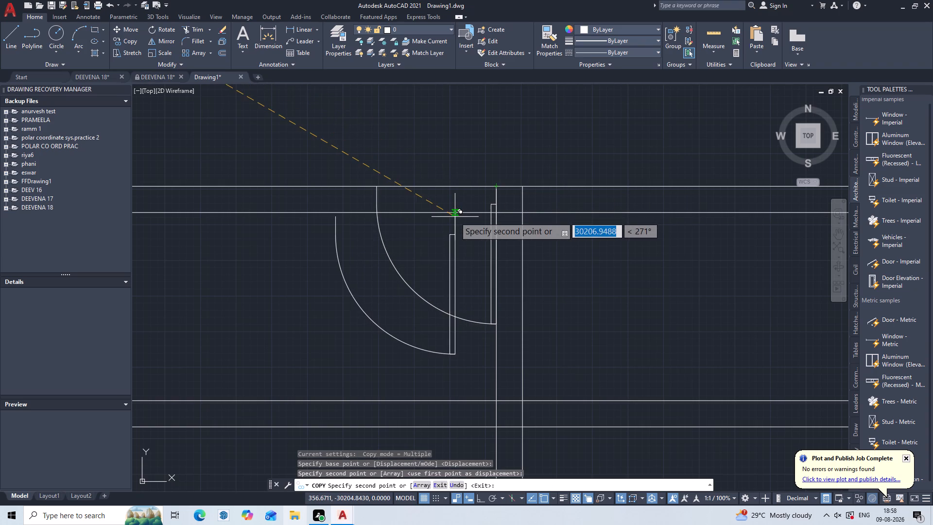
{"action": "key", "text": "Escape"}
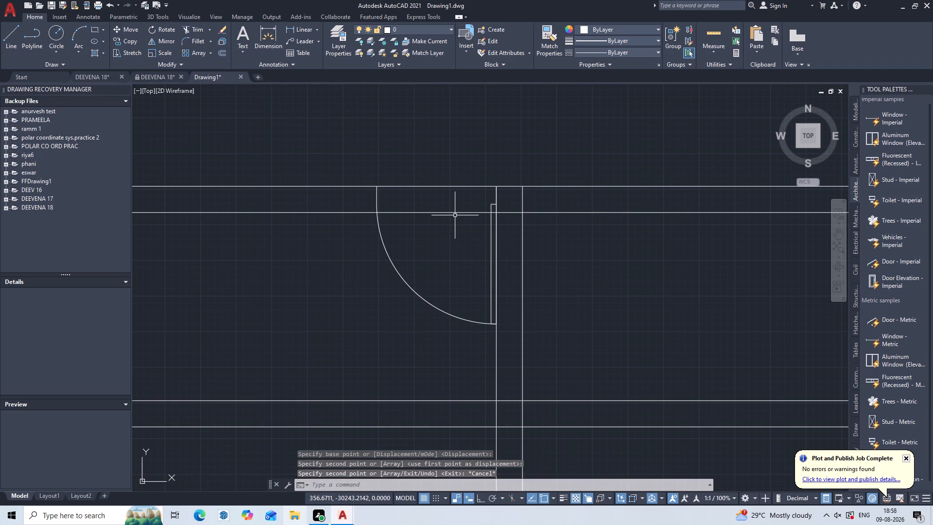
Trim both north outer wall lines across the new door opening, including the short remnant inside the door leaf.
{"action": "type", "text": "TR"}
{"action": "key", "text": "Return"}
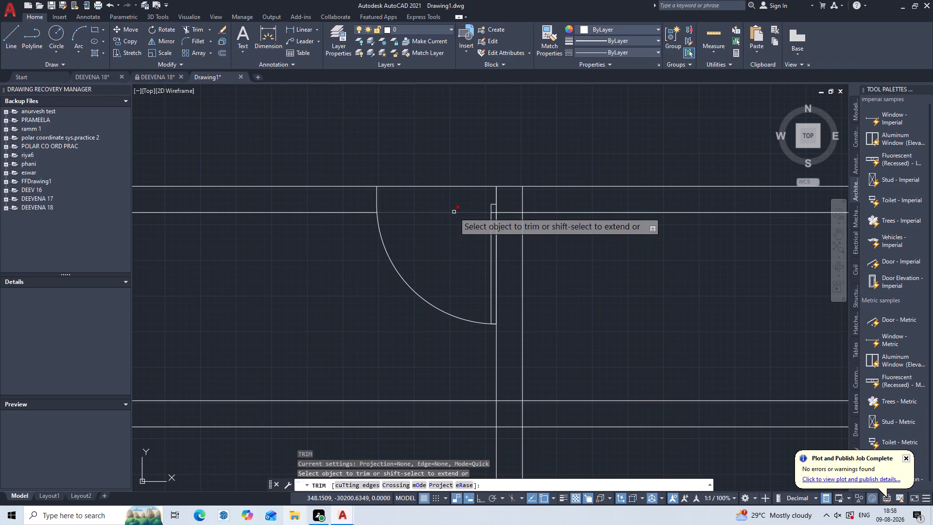
{"action": "left_click", "coordinate": [454, 212]}
{"action": "left_click", "coordinate": [457, 185]}
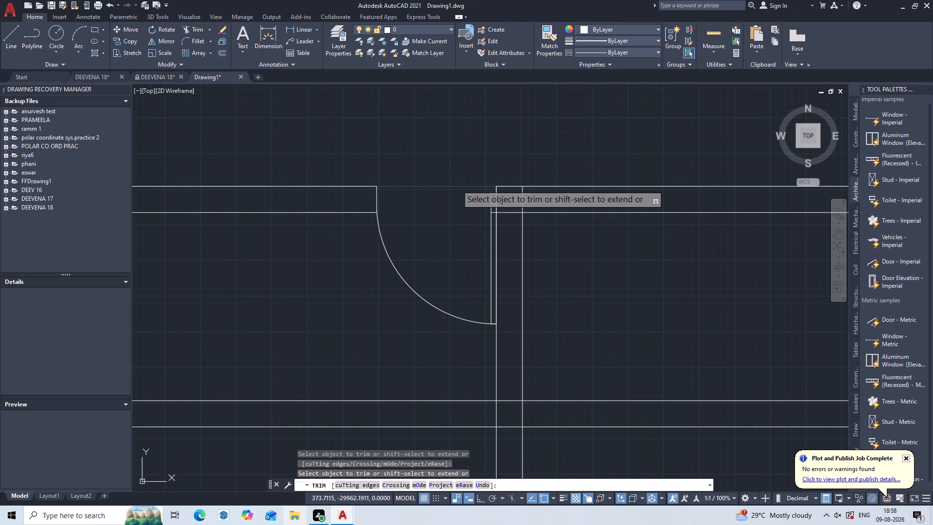
{"action": "scroll", "coordinate": [470, 221], "scroll_direction": "up", "scroll_amount": 2}
{"action": "middle_click_drag", "start_coordinate": [469, 219], "coordinate": [404, 245]}
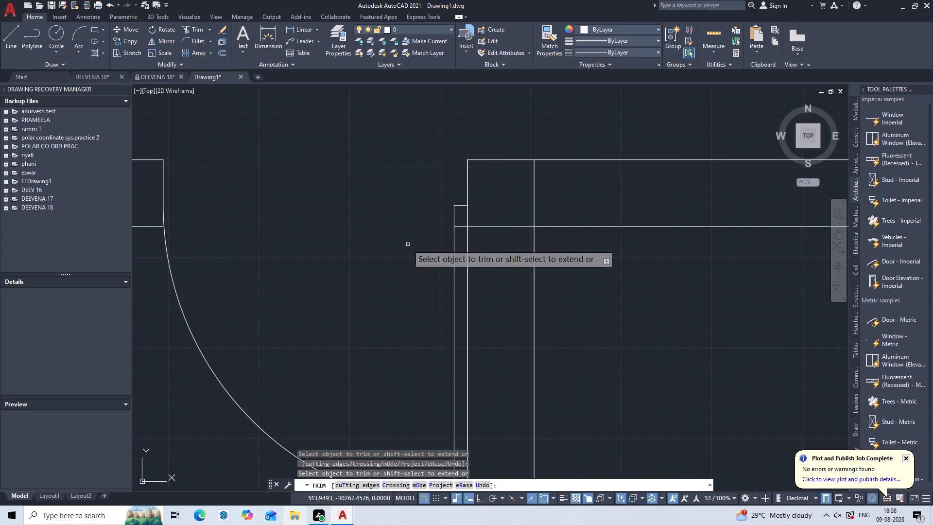
{"action": "scroll", "coordinate": [423, 237], "scroll_direction": "up", "scroll_amount": 3}
{"action": "middle_click_drag", "start_coordinate": [427, 233], "coordinate": [279, 292]}
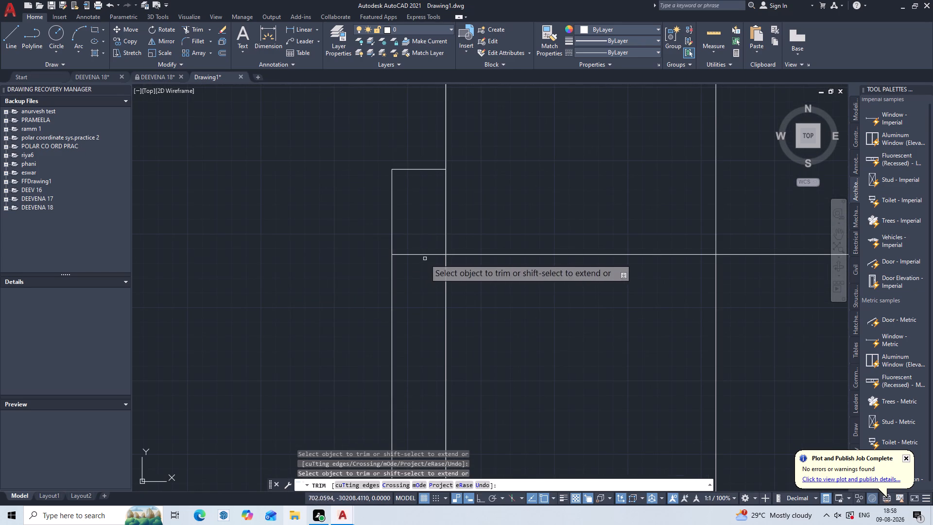
{"action": "left_click", "coordinate": [411, 255]}
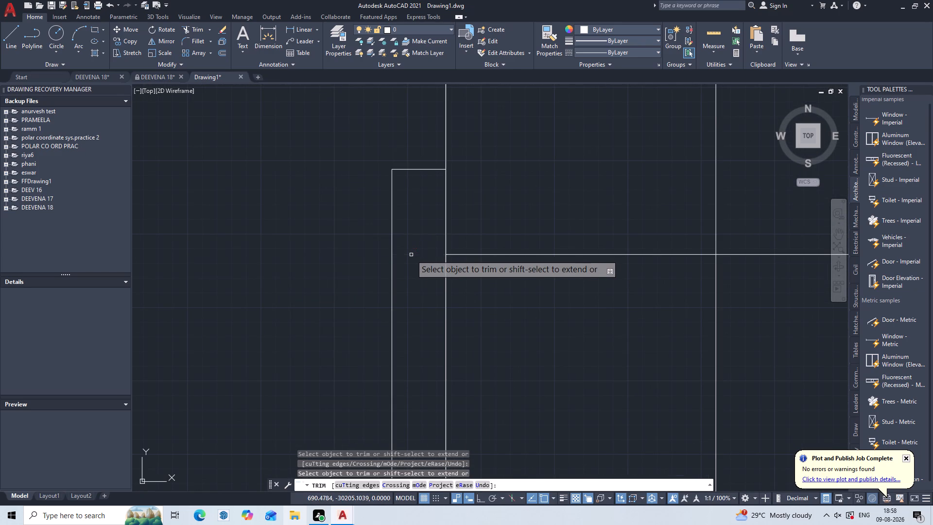
{"action": "scroll", "coordinate": [365, 258], "scroll_direction": "down", "scroll_amount": 6}
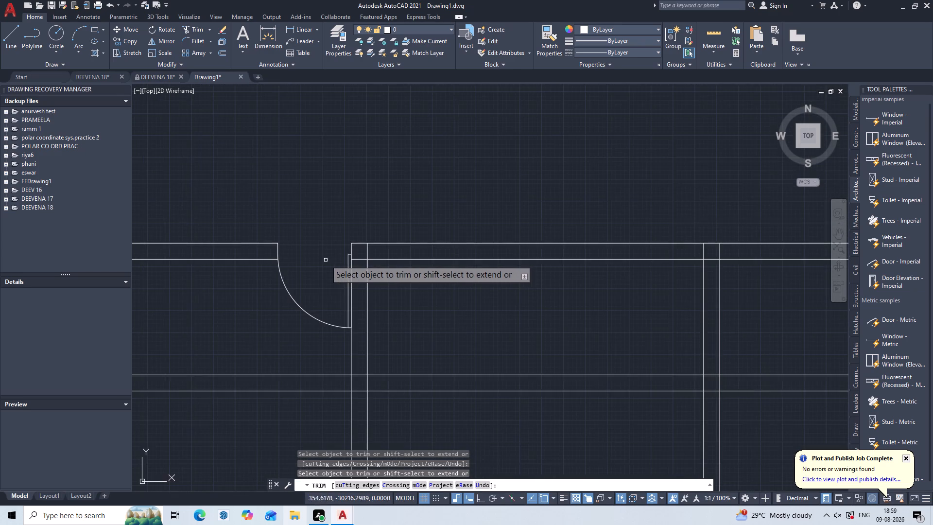
{"action": "scroll", "coordinate": [326, 260], "scroll_direction": "down", "scroll_amount": 2}
{"action": "key", "text": "Escape"}
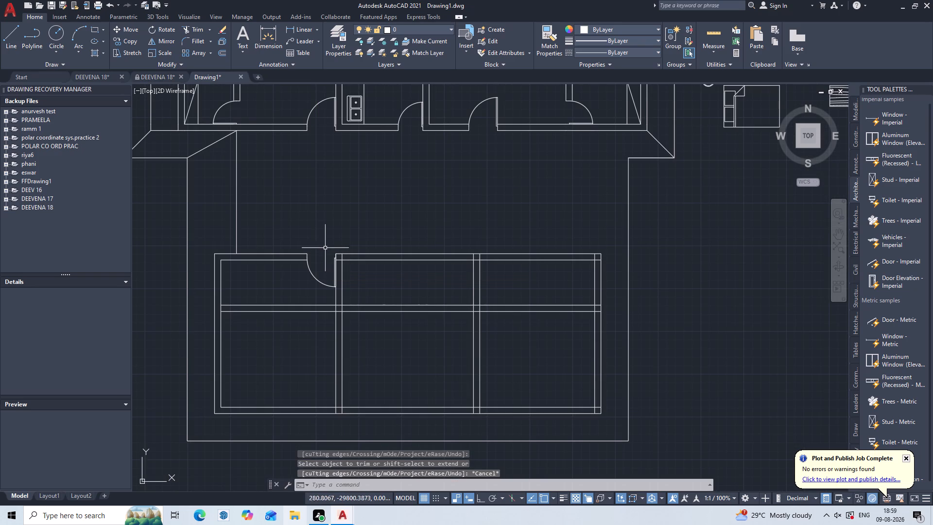
Draw a vertical line from the door opening's west jamb at the inner wall face down to the horizontal interior wall's lower line.
{"action": "middle_click_drag", "start_coordinate": [377, 199], "coordinate": [538, 170]}
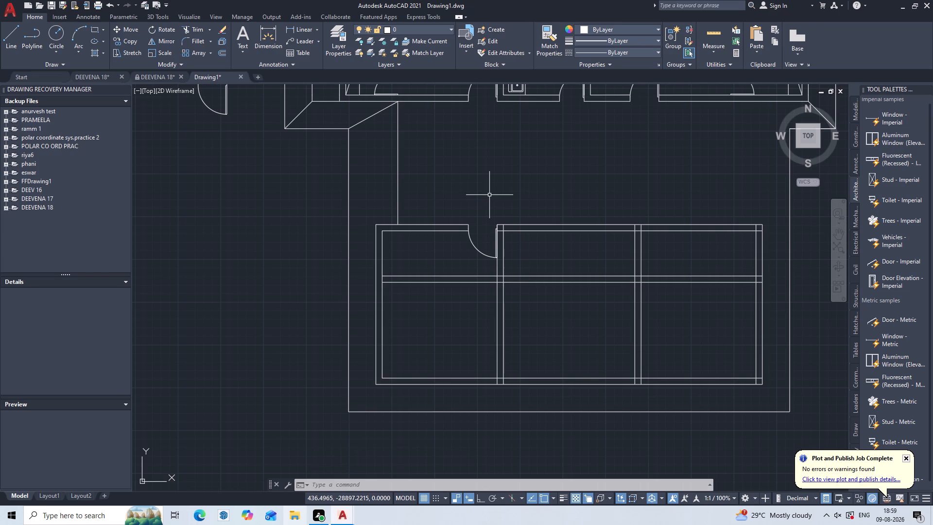
{"action": "key", "text": "l"}
{"action": "key", "text": "Return"}
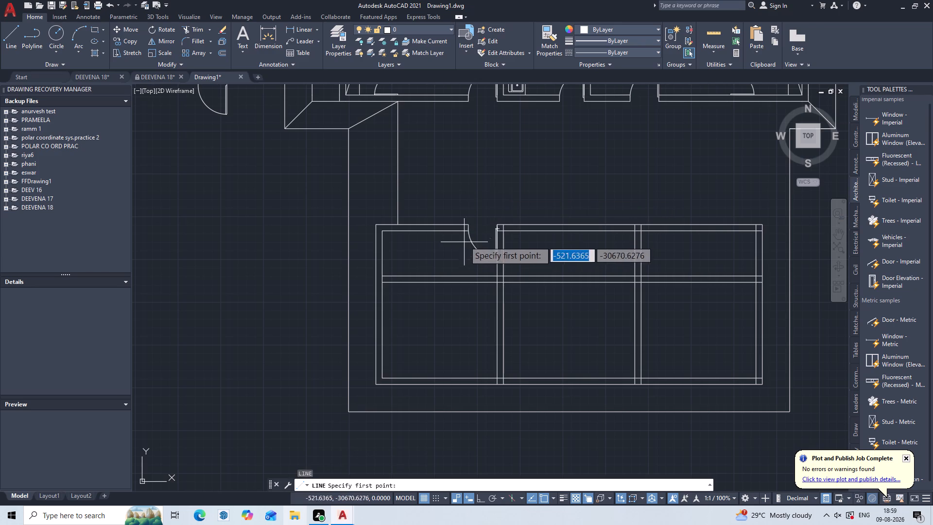
{"action": "scroll", "coordinate": [468, 236], "scroll_direction": "up", "scroll_amount": 3}
{"action": "left_click", "coordinate": [460, 219]}
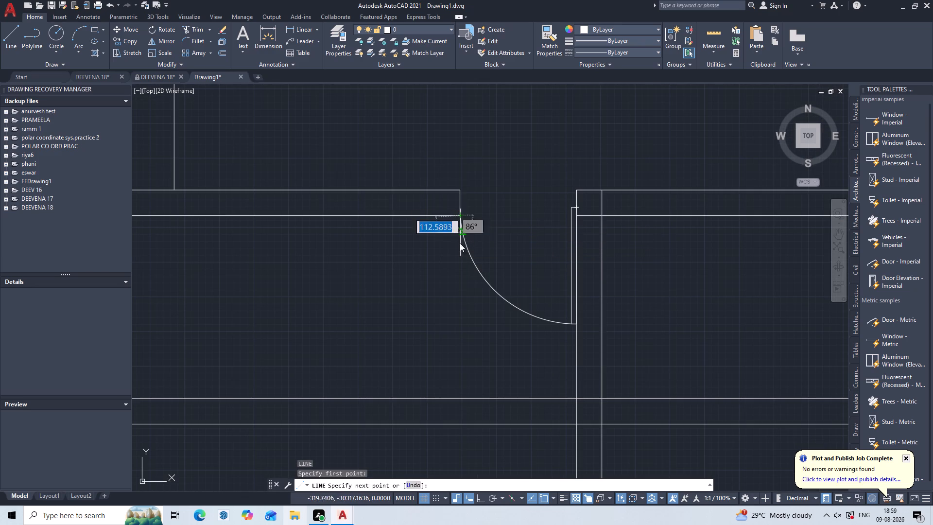
{"action": "key", "text": "F8"}
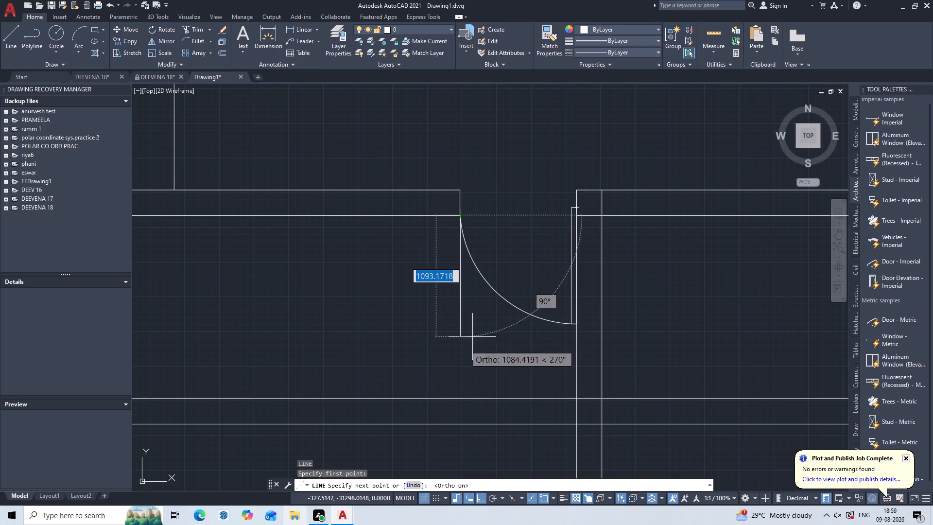
{"action": "left_click", "coordinate": [459, 427]}
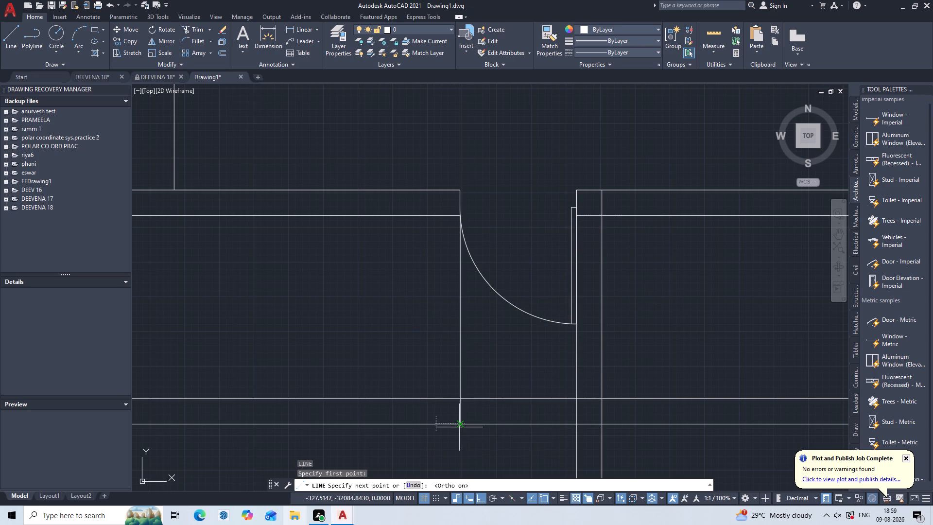
{"action": "key", "text": "Escape"}
Offset the new vertical line 230 to the west to form the second face of the partition wall.
{"action": "key", "text": "o"}
{"action": "key", "text": "Return"}
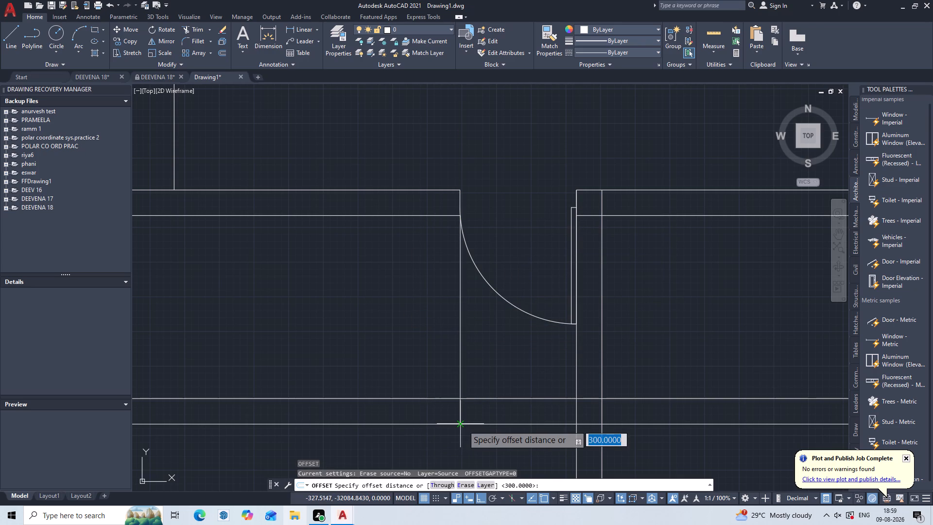
{"action": "type", "text": "230"}
{"action": "key", "text": "Return"}
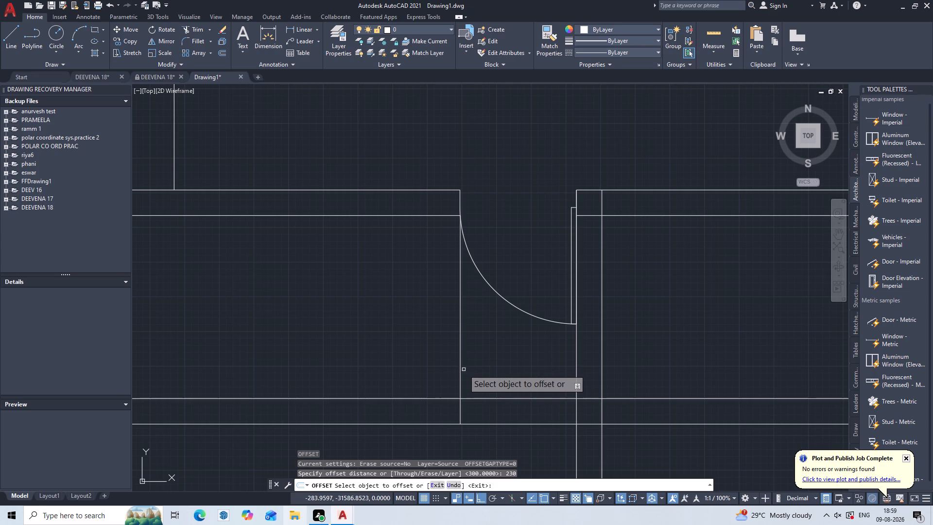
{"action": "left_click", "coordinate": [461, 379]}
{"action": "left_click", "coordinate": [449, 382]}
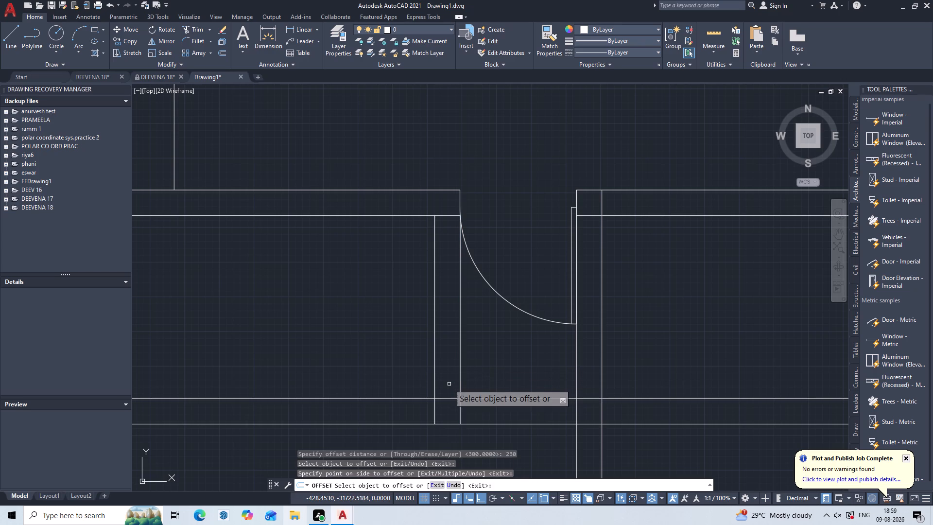
{"action": "key", "text": "Escape"}
{"action": "key", "text": "Escape"}
{"action": "key", "text": "Escape"}
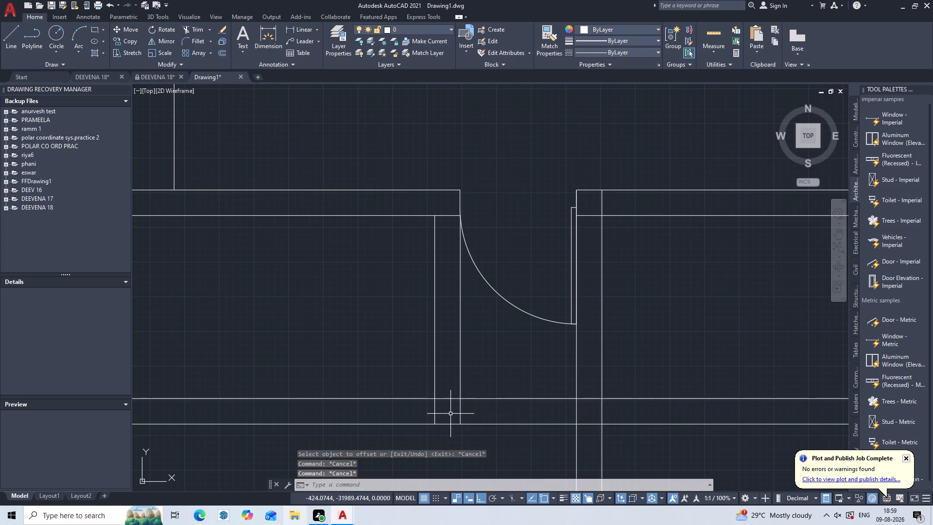
Trim the horizontal interior wall's upper line inside the new partition, and both its lines between the partition and the western interior wall.
{"action": "scroll", "coordinate": [450, 414], "scroll_direction": "up", "scroll_amount": 1}
{"action": "middle_click_drag", "start_coordinate": [450, 414], "coordinate": [377, 303]}
{"action": "scroll", "coordinate": [377, 303], "scroll_direction": "up", "scroll_amount": 1}
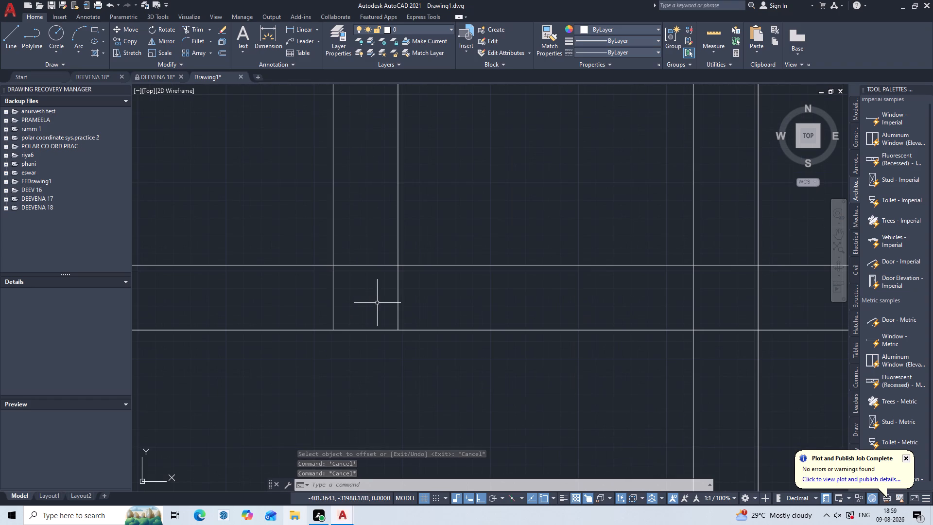
{"action": "type", "text": "TR"}
{"action": "key", "text": "Return"}
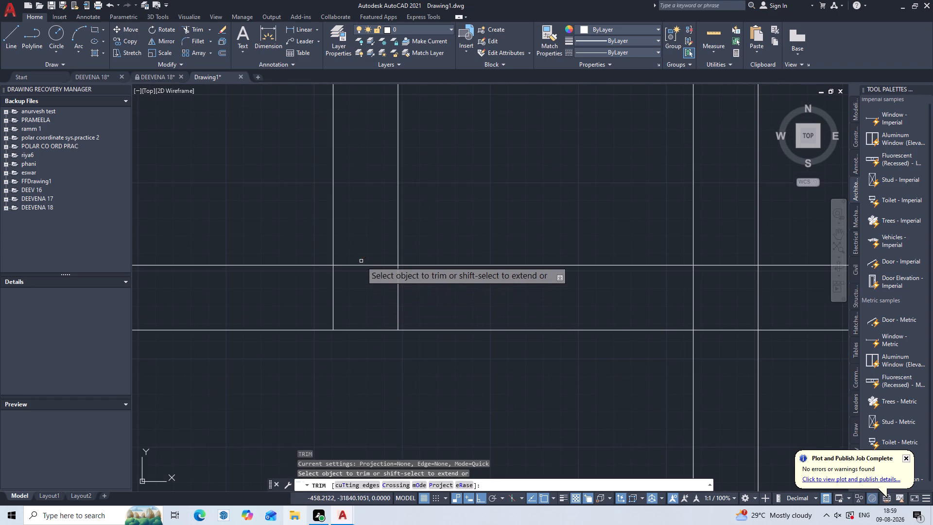
{"action": "left_click", "coordinate": [361, 261]}
{"action": "left_click", "coordinate": [359, 281]}
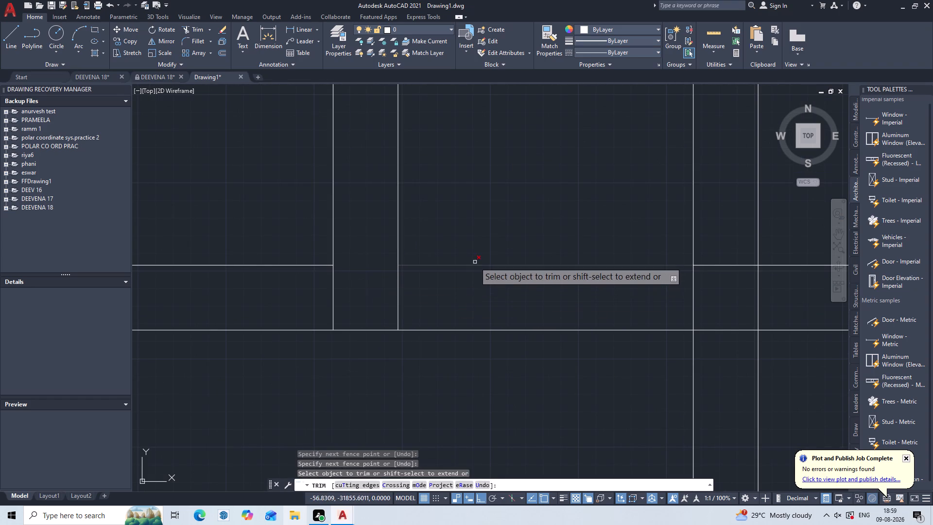
{"action": "left_click", "coordinate": [460, 266]}
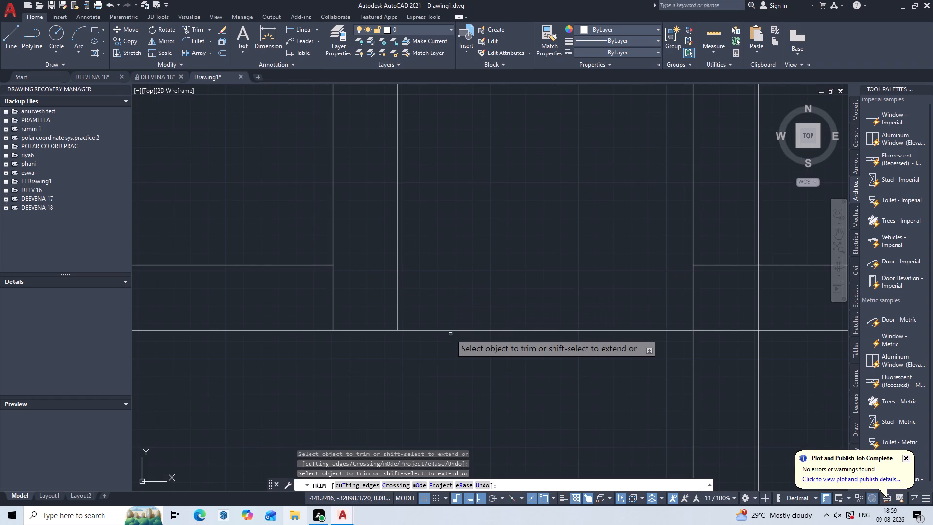
{"action": "left_click", "coordinate": [450, 330]}
{"action": "key", "text": "Escape"}
{"action": "key", "text": "Escape"}
{"action": "key", "text": "Escape"}
{"action": "key", "text": "Escape"}
{"action": "key", "text": "Escape"}
{"action": "key", "text": "Escape"}
{"action": "key", "text": "Escape"}
{"action": "key", "text": "Escape"}
{"action": "key", "text": "Escape"}
{"action": "key", "text": "Escape"}
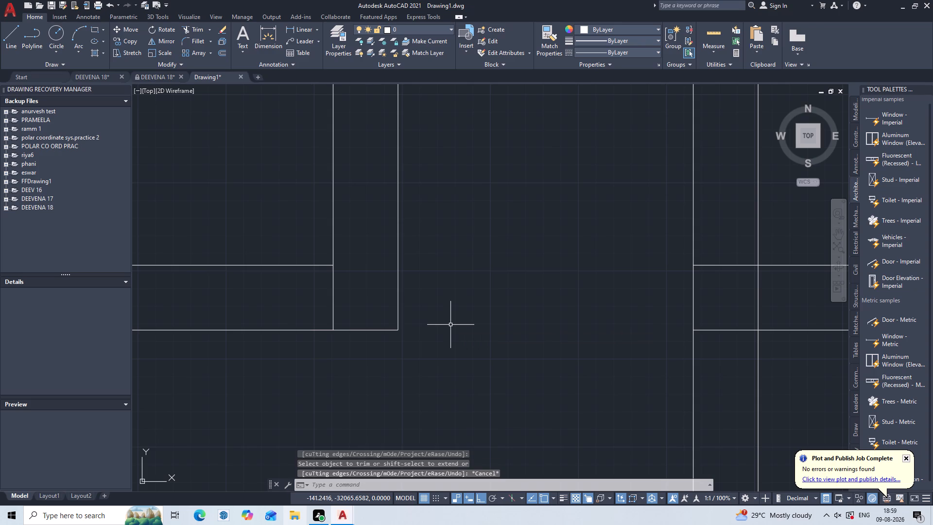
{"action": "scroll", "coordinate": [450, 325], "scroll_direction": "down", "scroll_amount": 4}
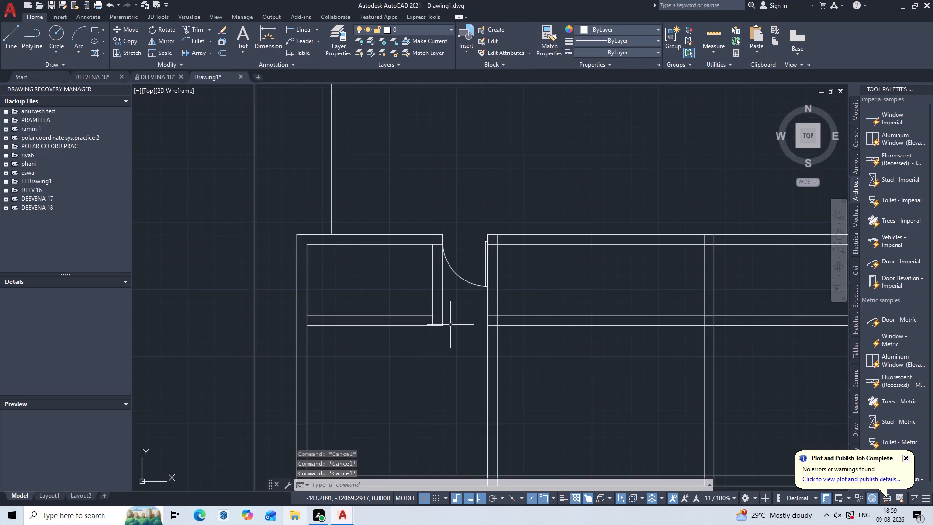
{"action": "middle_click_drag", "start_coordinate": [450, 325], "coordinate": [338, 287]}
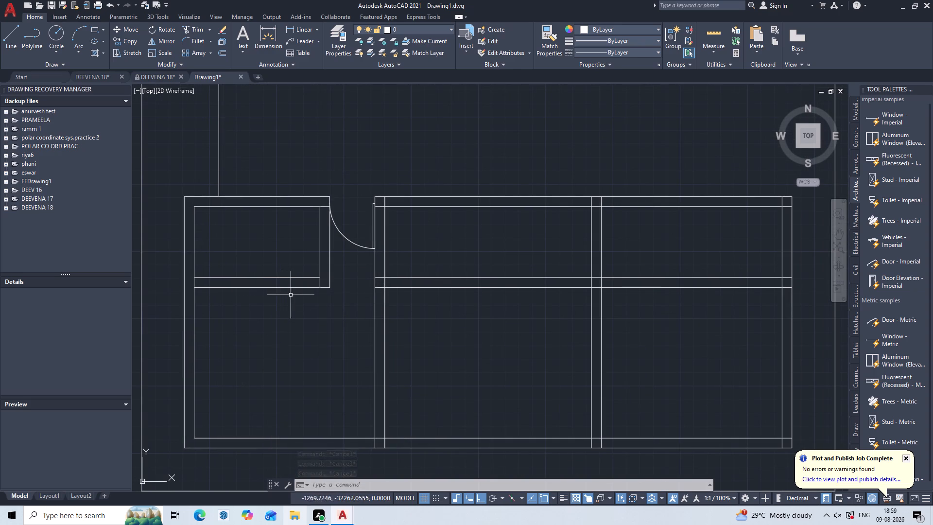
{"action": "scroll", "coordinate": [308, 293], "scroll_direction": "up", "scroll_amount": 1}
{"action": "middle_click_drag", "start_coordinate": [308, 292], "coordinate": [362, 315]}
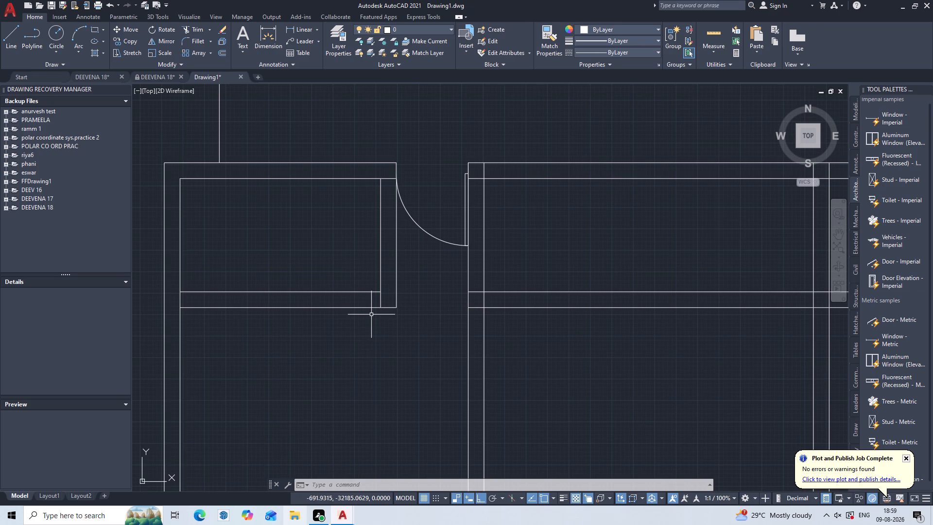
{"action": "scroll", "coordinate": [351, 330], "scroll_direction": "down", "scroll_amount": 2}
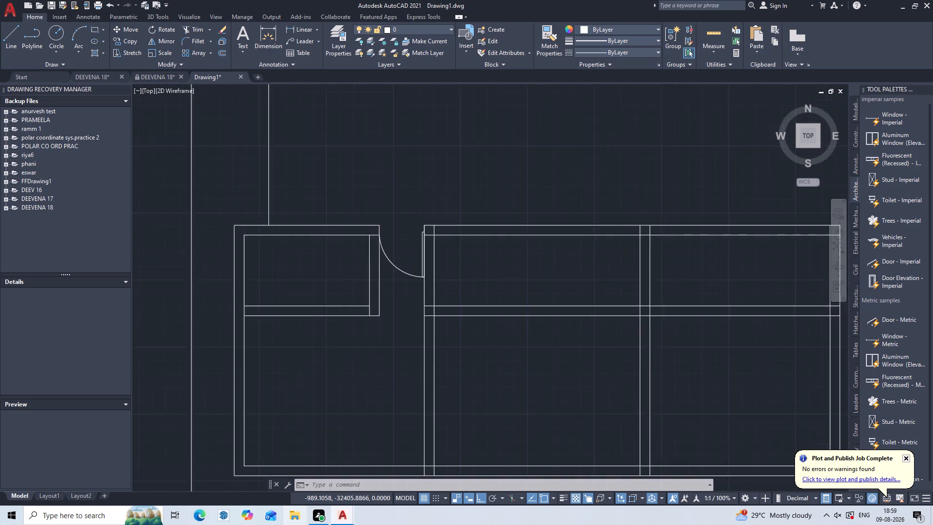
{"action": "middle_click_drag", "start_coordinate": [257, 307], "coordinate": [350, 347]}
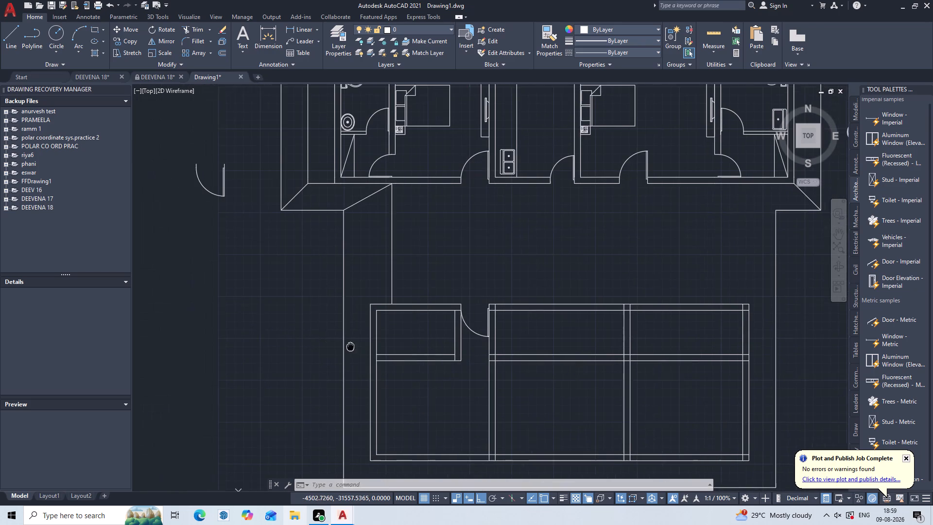
Copy the loose 1050 door west of the plan to where the partition's west face meets the horizontal wall's lower line, with ortho off.
{"action": "middle_click_drag", "start_coordinate": [350, 347], "coordinate": [351, 348]}
{"action": "scroll", "coordinate": [219, 181], "scroll_direction": "up", "scroll_amount": 2}
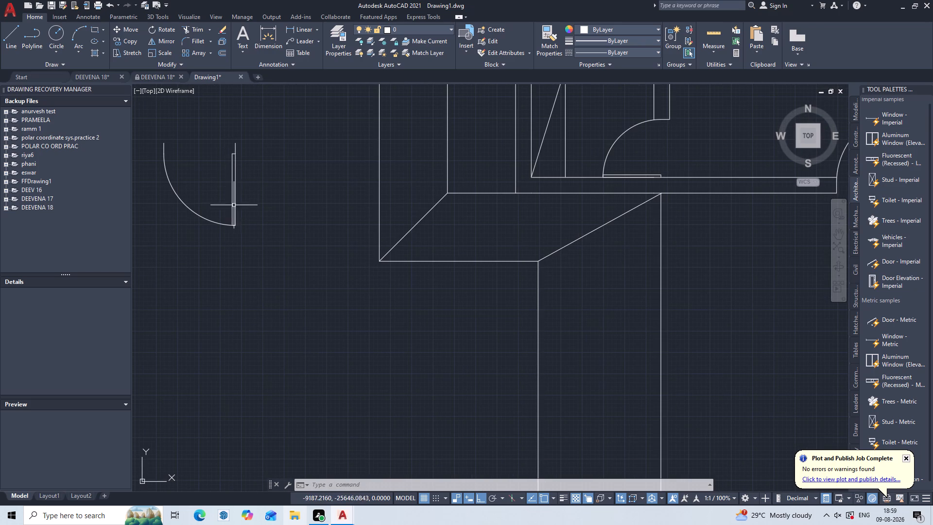
{"action": "left_click", "coordinate": [234, 205]}
{"action": "left_click", "coordinate": [208, 138]}
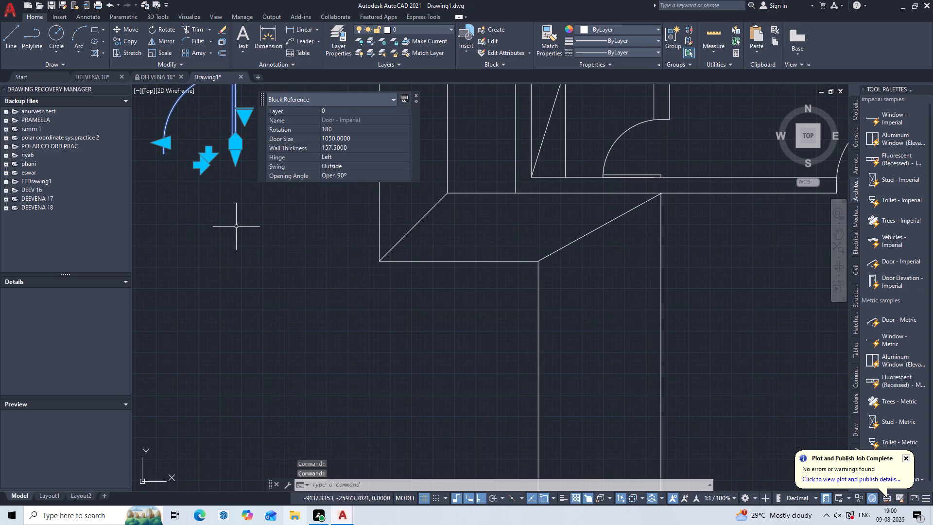
{"action": "key", "text": "Escape"}
{"action": "type", "text": "COP"}
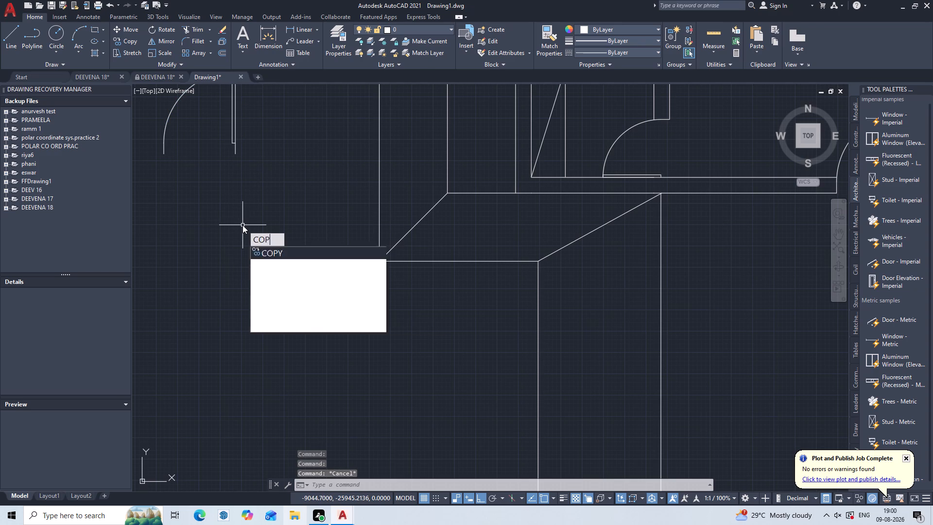
{"action": "key", "text": "Return"}
{"action": "left_click", "coordinate": [231, 138]}
{"action": "key", "text": "Return"}
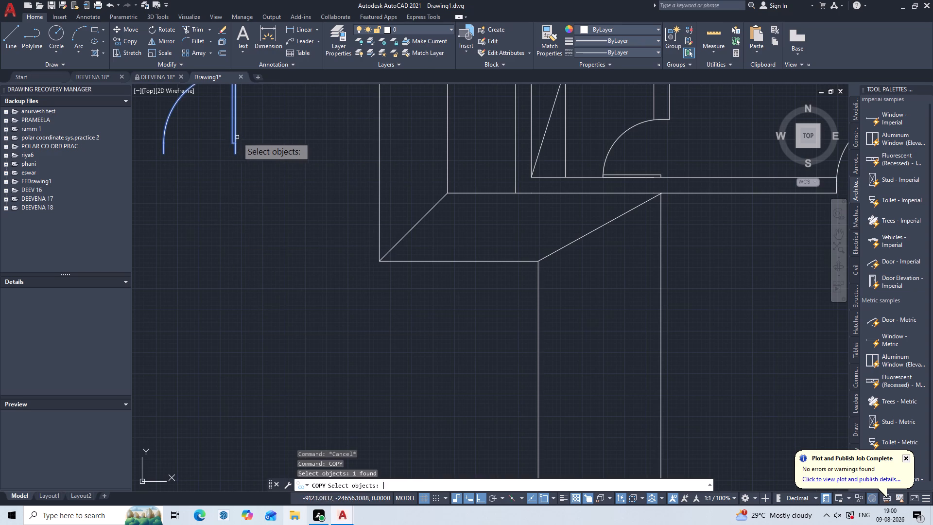
{"action": "left_click", "coordinate": [237, 152]}
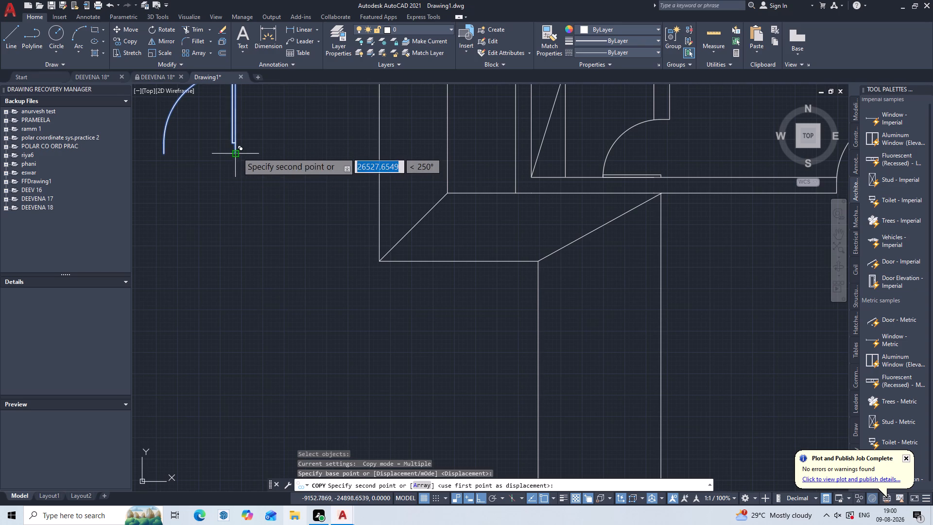
{"action": "key", "text": "F8"}
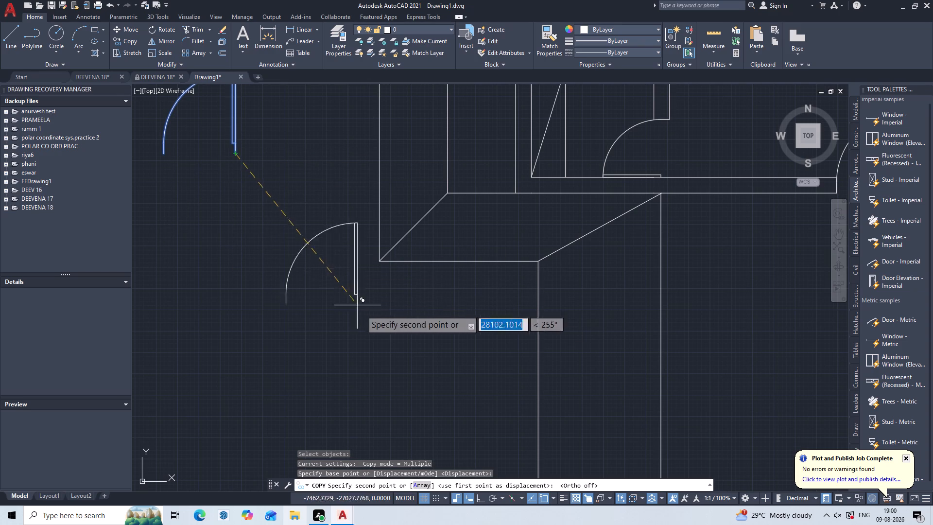
{"action": "scroll", "coordinate": [436, 335], "scroll_direction": "down", "scroll_amount": 2}
{"action": "middle_click_drag", "start_coordinate": [436, 335], "coordinate": [283, 216]}
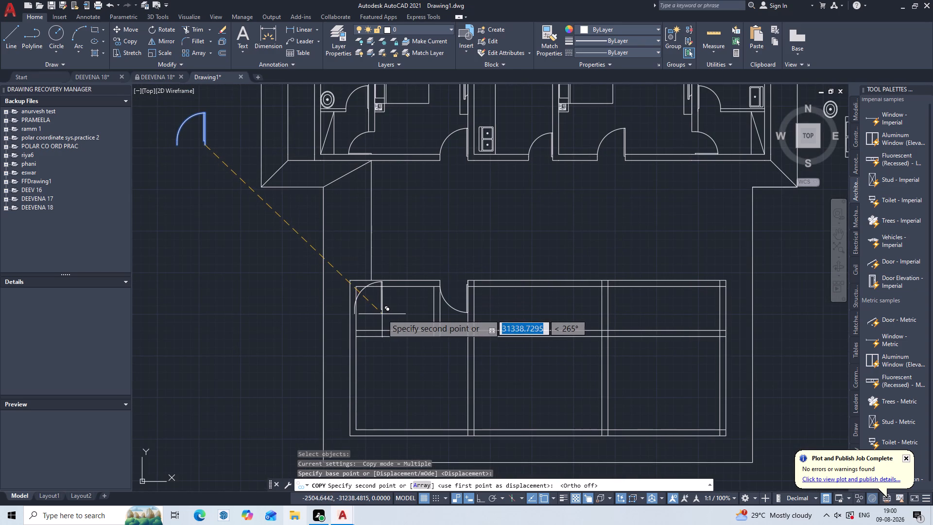
{"action": "scroll", "coordinate": [424, 350], "scroll_direction": "up", "scroll_amount": 3}
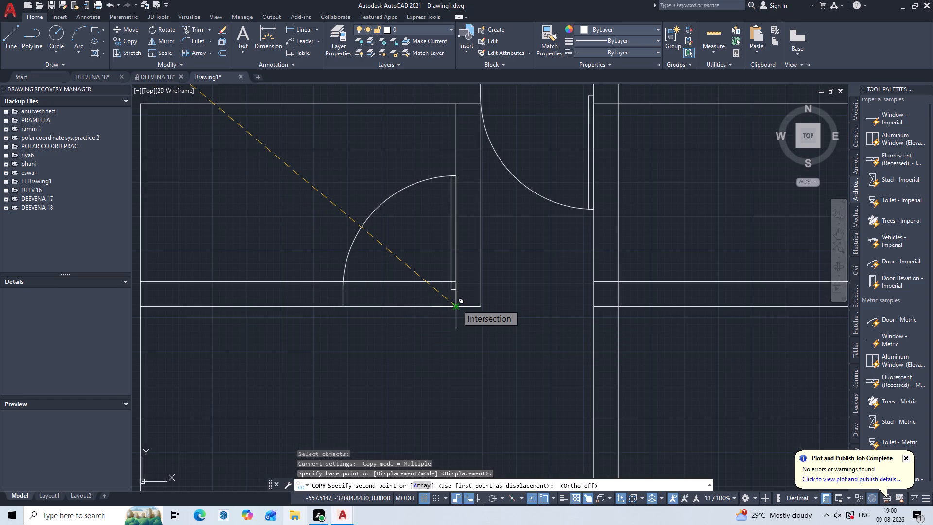
{"action": "left_click", "coordinate": [457, 304]}
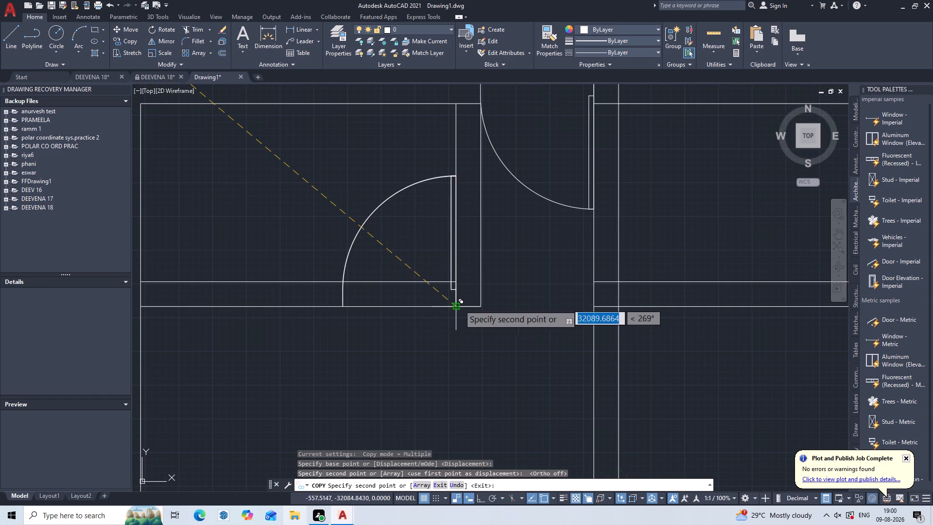
{"action": "key", "text": "Escape"}
Trim away the northwest room's upper south-wall line, inside the partition and west of it, and the lower line across the door opening.
{"action": "scroll", "coordinate": [444, 297], "scroll_direction": "up", "scroll_amount": 3}
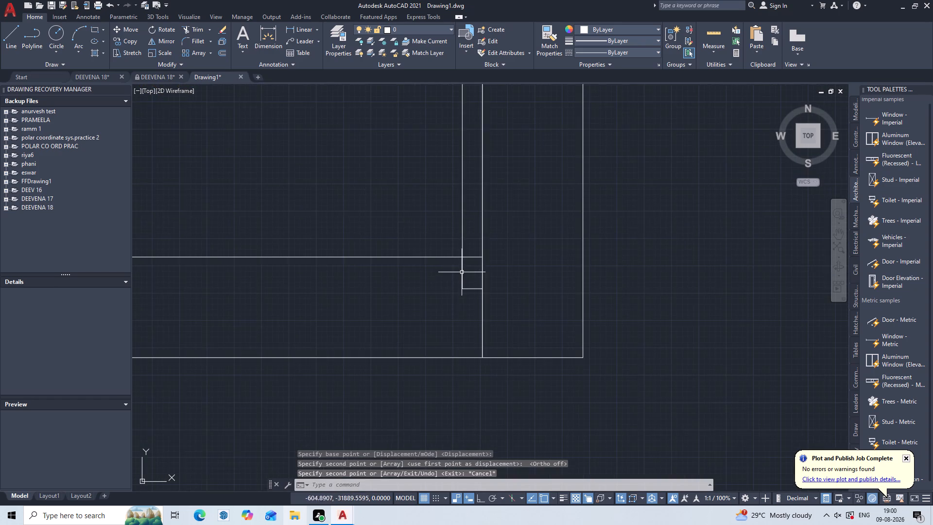
{"action": "scroll", "coordinate": [464, 271], "scroll_direction": "up", "scroll_amount": 2}
{"action": "key", "text": "t"}
{"action": "key", "text": "r"}
{"action": "key", "text": "Return"}
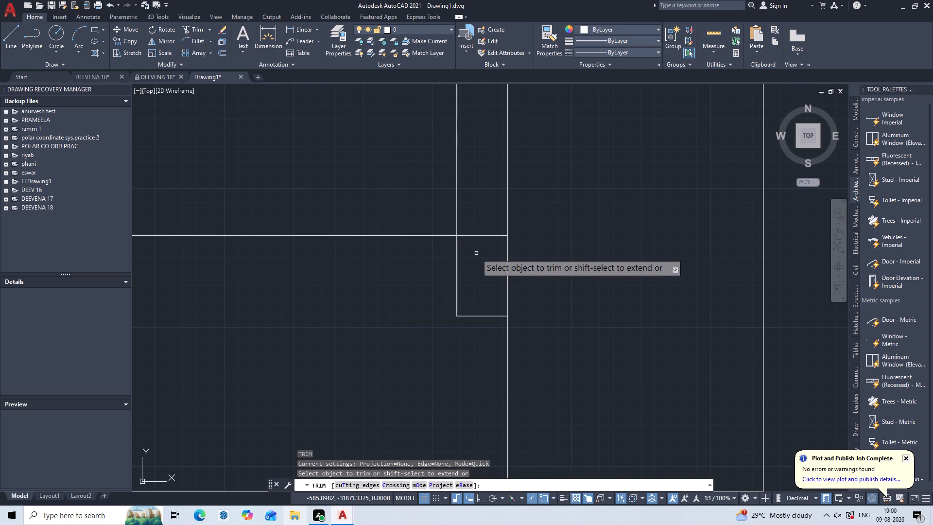
{"action": "left_click", "coordinate": [480, 235]}
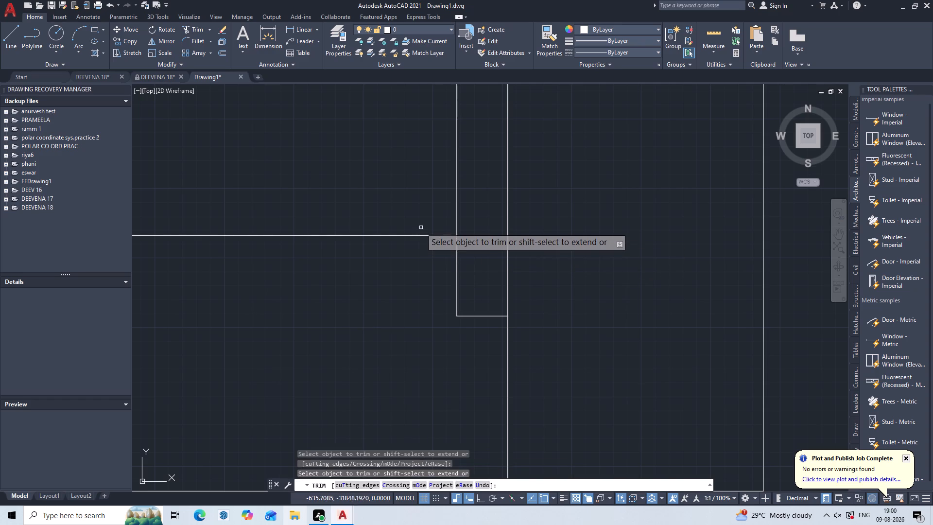
{"action": "left_click", "coordinate": [431, 236]}
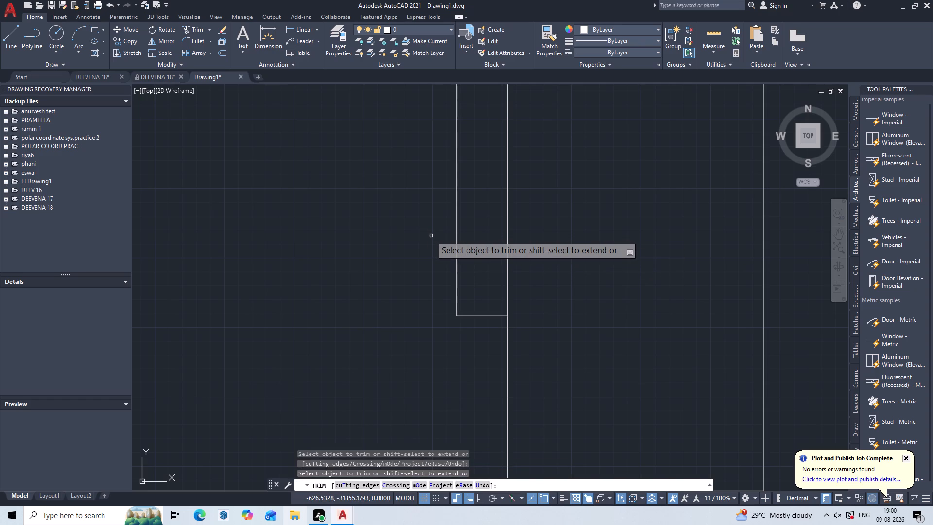
{"action": "scroll", "coordinate": [431, 236], "scroll_direction": "down", "scroll_amount": 4}
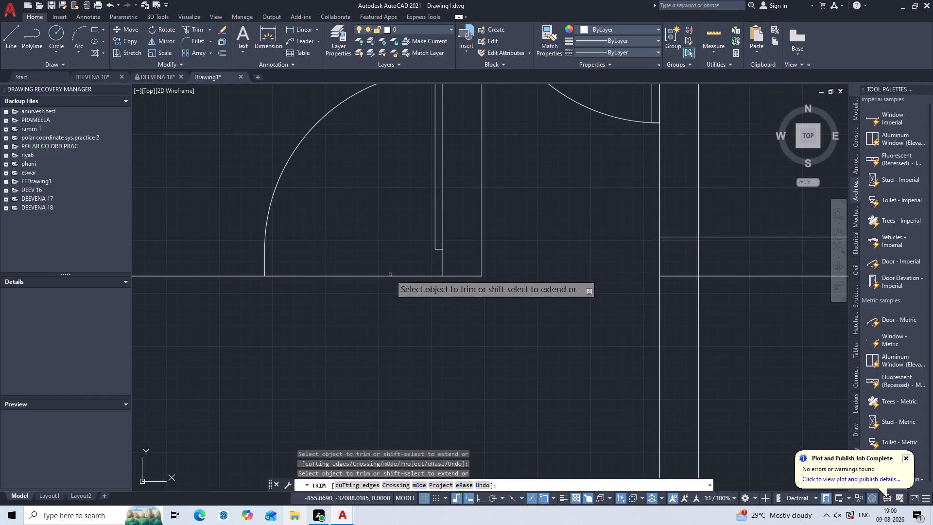
{"action": "left_click", "coordinate": [390, 275]}
{"action": "key", "text": "Escape"}
{"action": "key", "text": "Escape"}
{"action": "key", "text": "Escape"}
{"action": "key", "text": "Escape"}
{"action": "key", "text": "Escape"}
{"action": "key", "text": "Escape"}
{"action": "key", "text": "Escape"}
{"action": "key", "text": "Escape"}
{"action": "key", "text": "Escape"}
{"action": "key", "text": "Escape"}
{"action": "key", "text": "Escape"}
{"action": "key", "text": "Escape"}
{"action": "key", "text": "Escape"}
{"action": "key", "text": "Escape"}
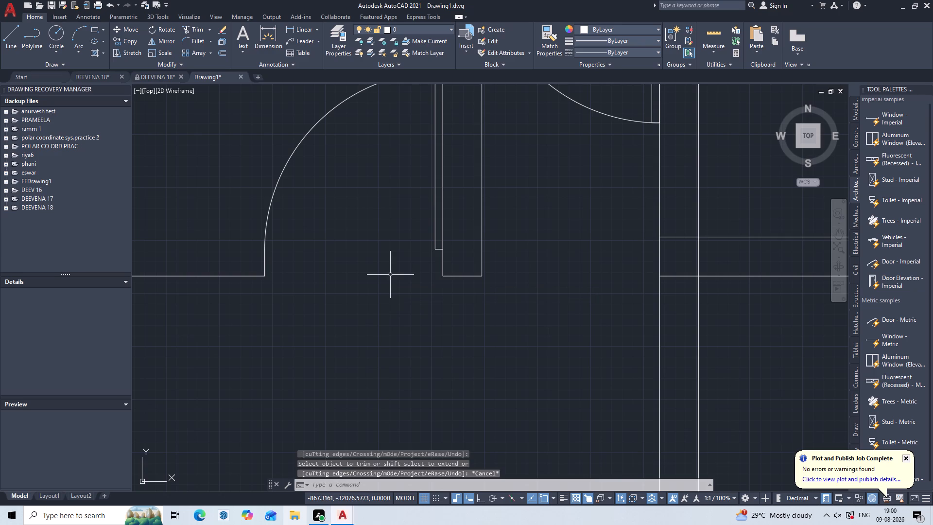
{"action": "scroll", "coordinate": [390, 275], "scroll_direction": "down", "scroll_amount": 3}
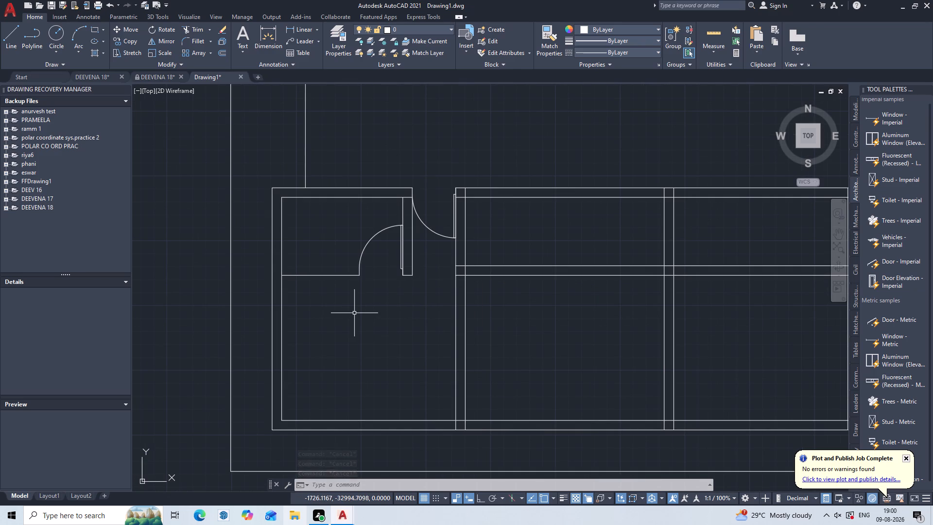
Offset the remaining lower wall line west of the door 230 to the north.
{"action": "key", "text": "o"}
{"action": "key", "text": "Return"}
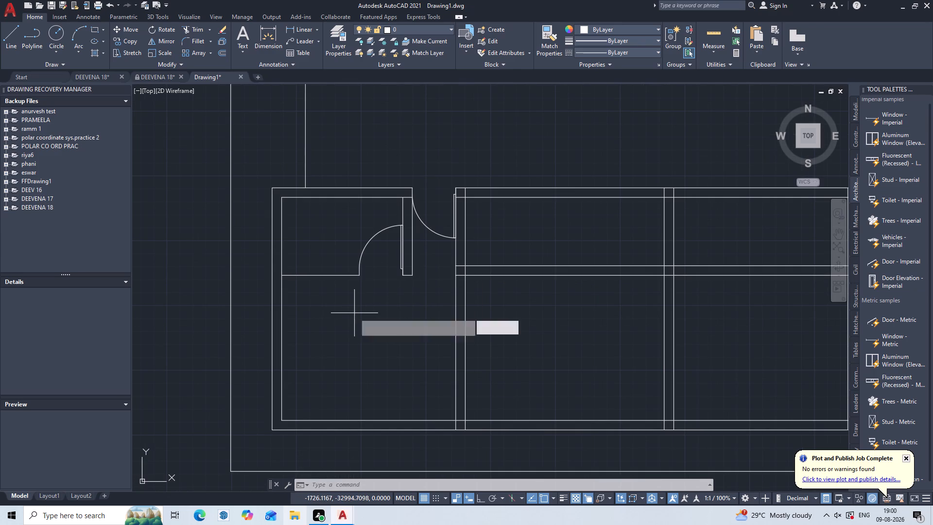
{"action": "type", "text": "230"}
{"action": "key", "text": "Return"}
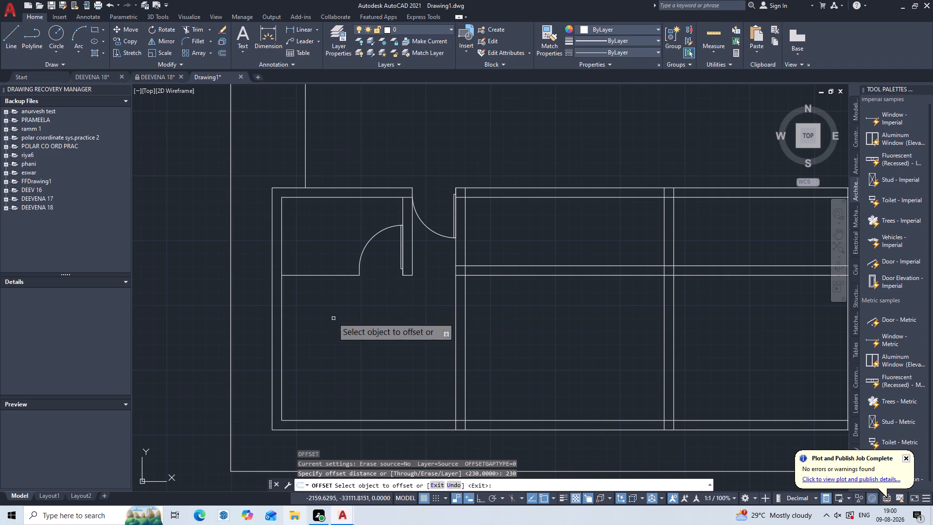
{"action": "left_click", "coordinate": [327, 275]}
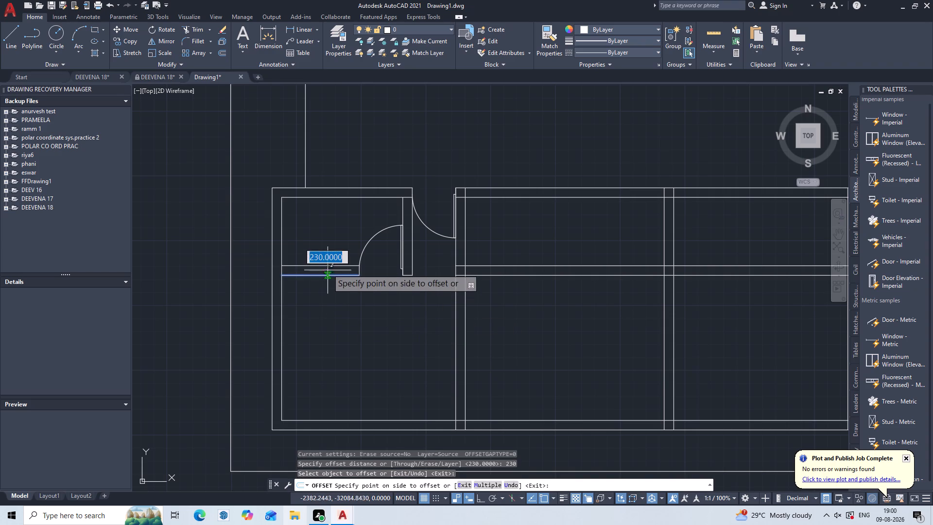
{"action": "left_click", "coordinate": [328, 264]}
{"action": "scroll", "coordinate": [354, 267], "scroll_direction": "up", "scroll_amount": 2}
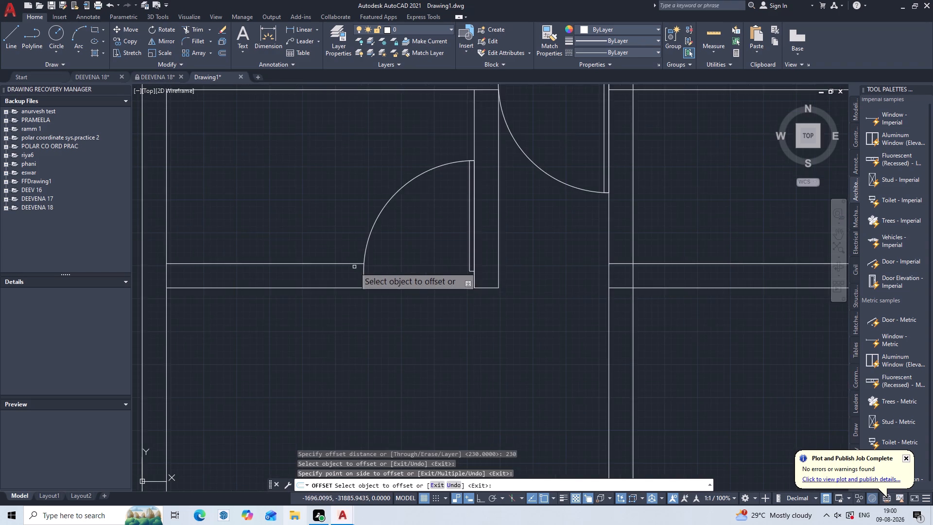
{"action": "scroll", "coordinate": [354, 267], "scroll_direction": "up", "scroll_amount": 5}
{"action": "key", "text": "Escape"}
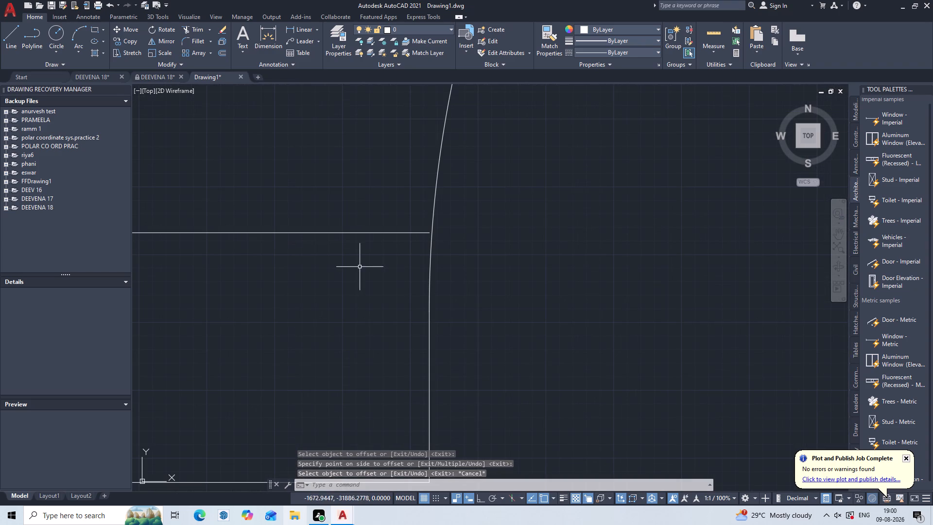
Extend the new upper wall line east to meet the door's swing arc.
{"action": "key", "text": "e"}
{"action": "key", "text": "x"}
{"action": "key", "text": "Return"}
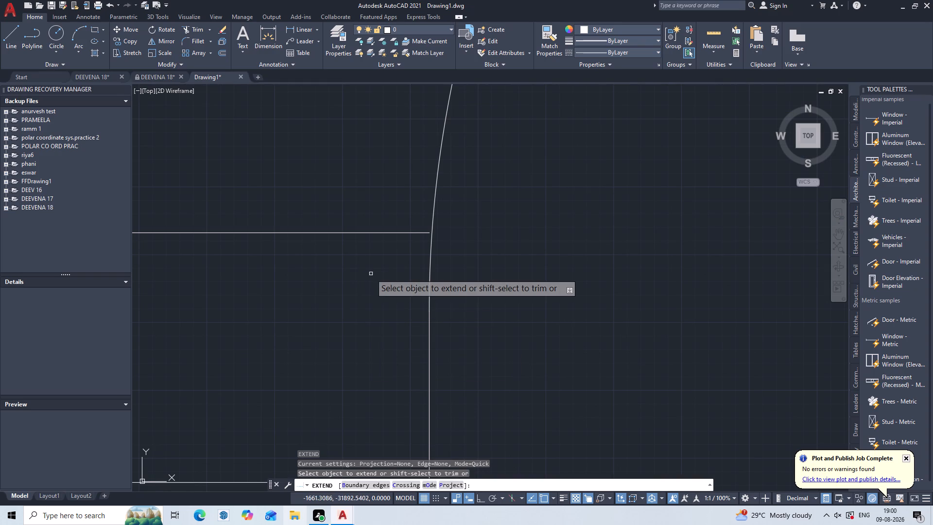
{"action": "scroll", "coordinate": [371, 274], "scroll_direction": "down", "scroll_amount": 2}
{"action": "left_click", "coordinate": [351, 236]}
{"action": "left_click", "coordinate": [346, 372]}
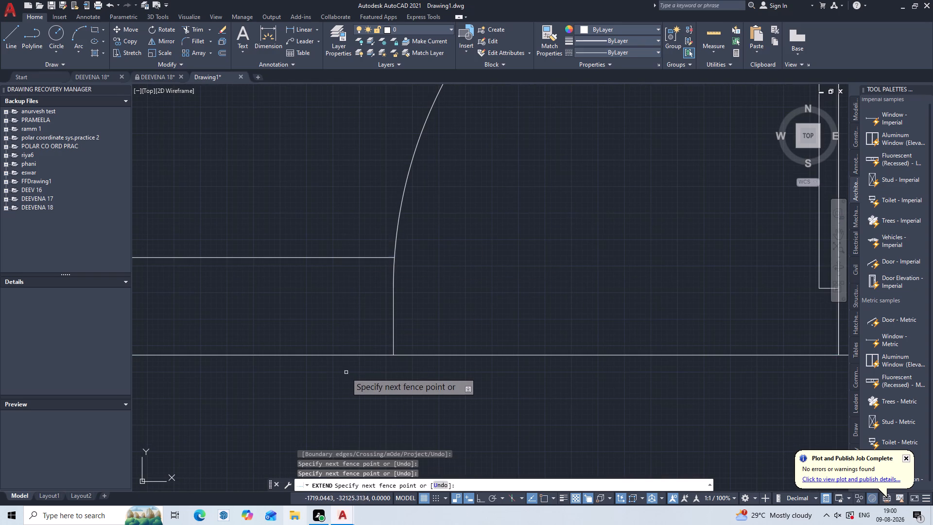
{"action": "key", "text": "ctrl+z"}
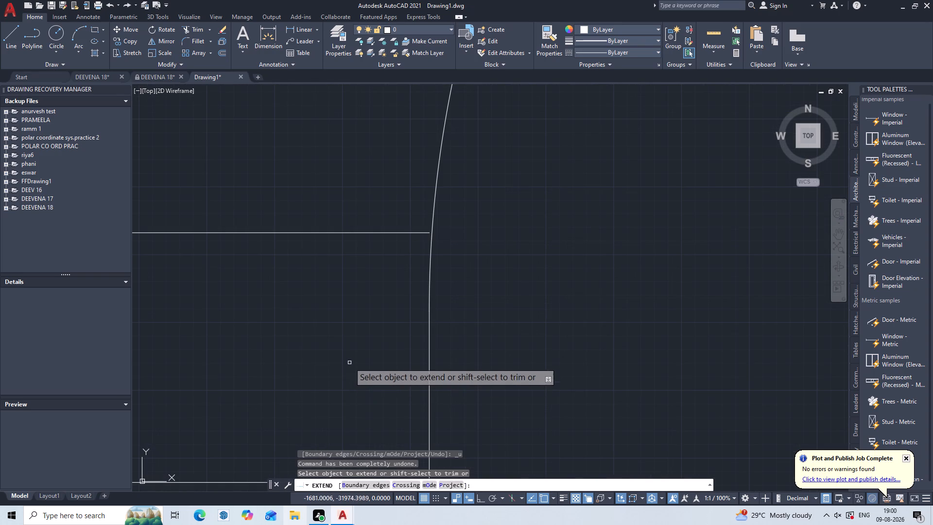
{"action": "left_click", "coordinate": [367, 219]}
{"action": "left_click", "coordinate": [372, 276]}
{"action": "key", "text": "Escape"}
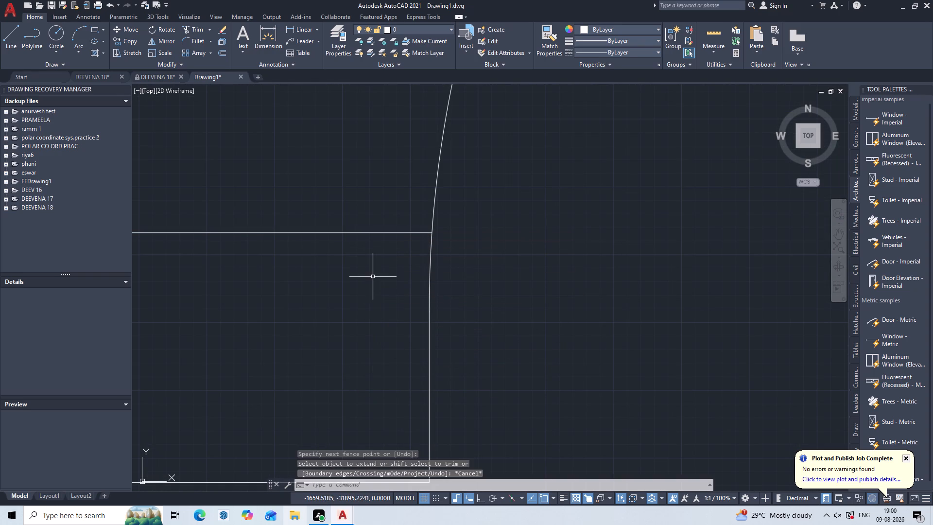
Scale the copied door by reference from its hinge-side wall corner, taking its opening width as reference length and 850 as new length.
{"action": "scroll", "coordinate": [380, 273], "scroll_direction": "down", "scroll_amount": 4}
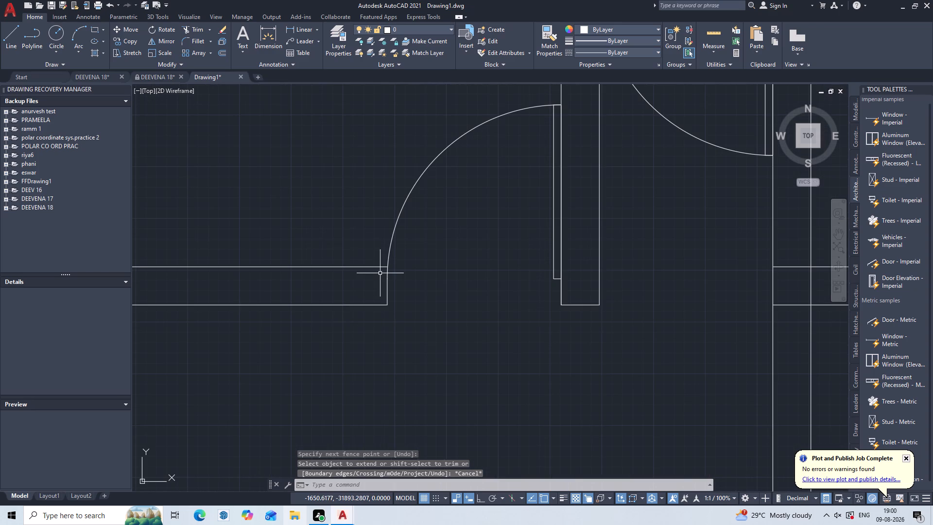
{"action": "scroll", "coordinate": [383, 278], "scroll_direction": "down", "scroll_amount": 2}
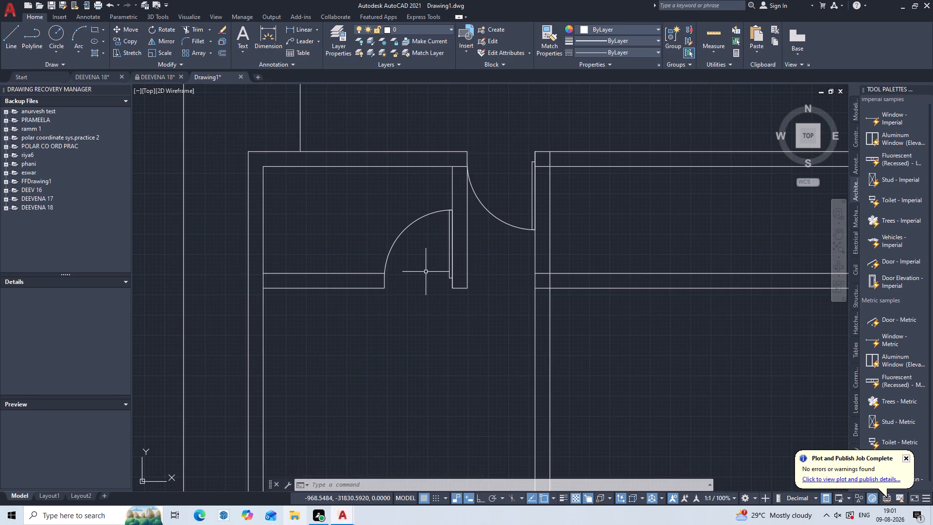
{"action": "left_click", "coordinate": [424, 216]}
{"action": "key", "text": "s"}
{"action": "key", "text": "c"}
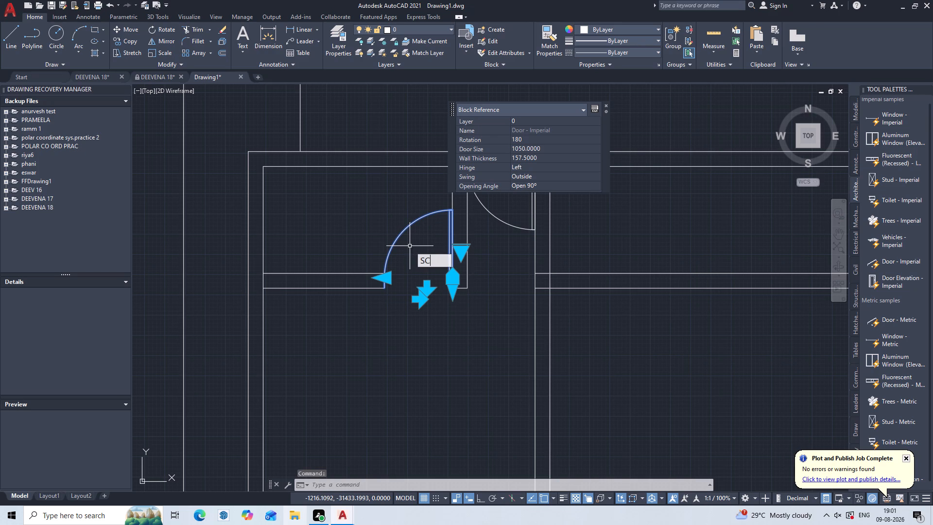
{"action": "key", "text": "Return"}
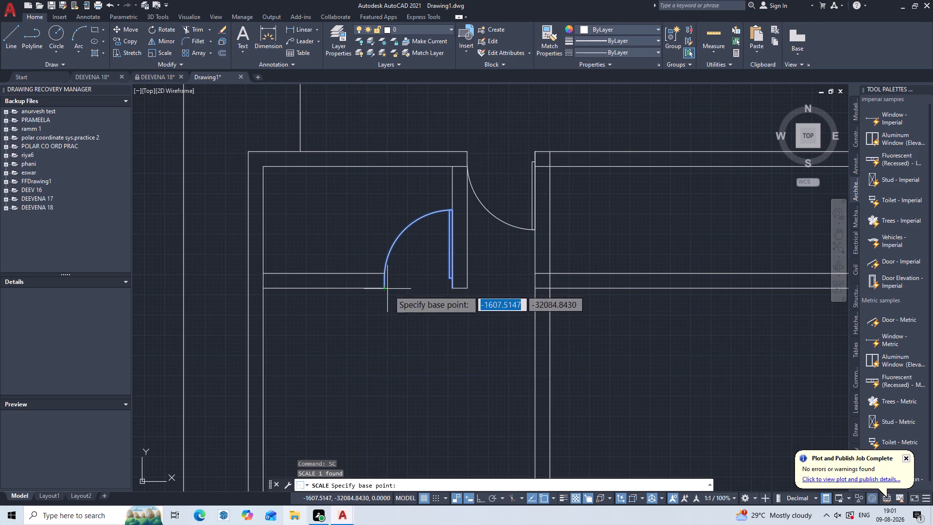
{"action": "left_click", "coordinate": [454, 289]}
{"action": "key", "text": "r"}
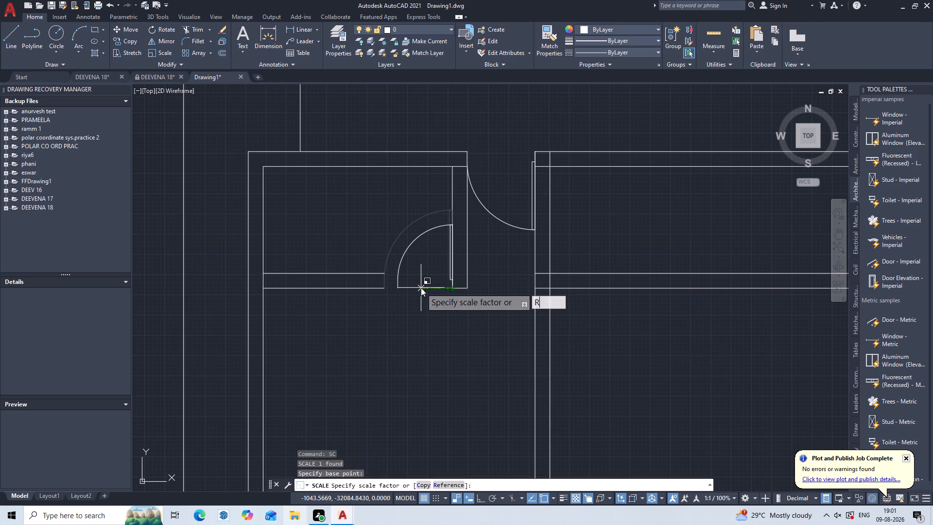
{"action": "key", "text": "Return"}
{"action": "left_click", "coordinate": [450, 289]}
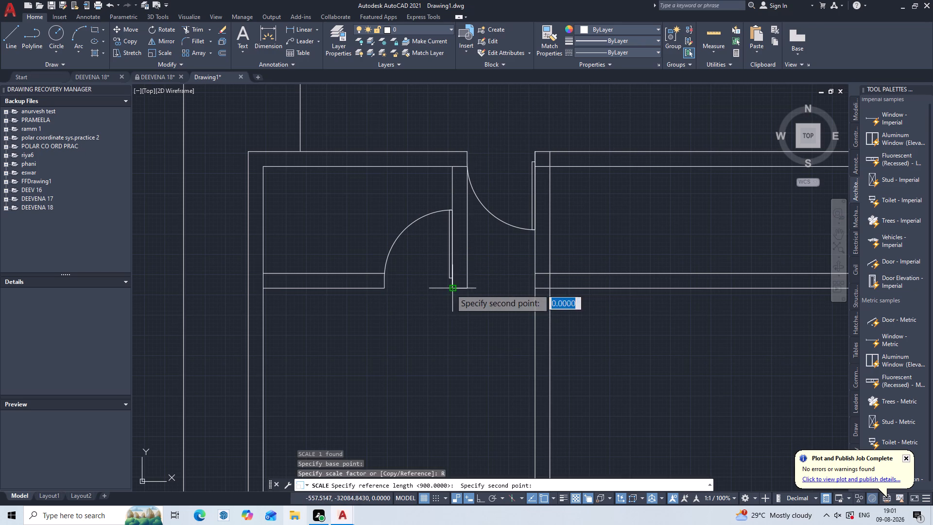
{"action": "left_click", "coordinate": [382, 291]}
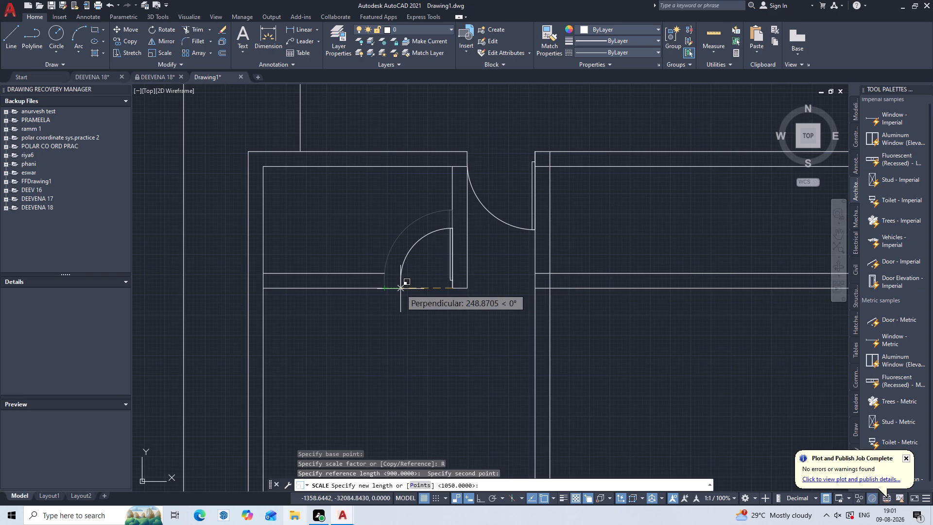
{"action": "key", "text": "8"}
{"action": "key", "text": "5"}
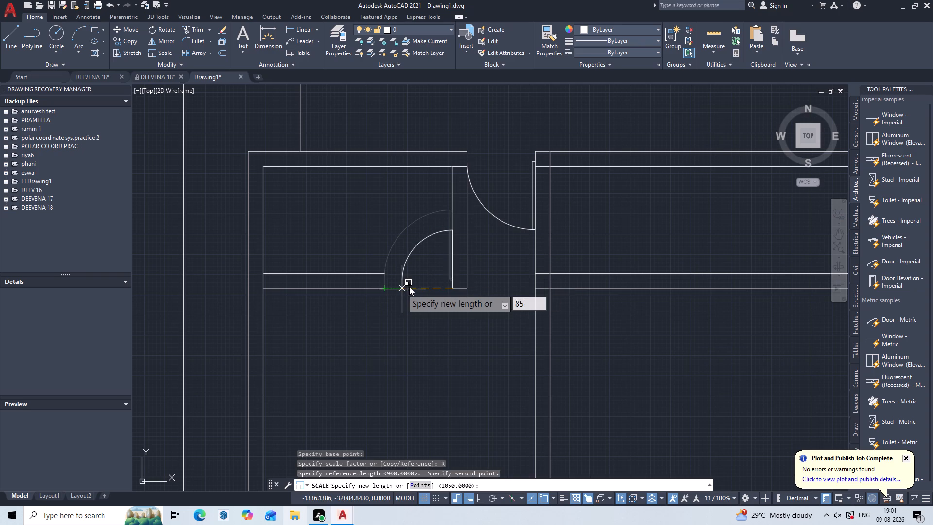
{"action": "key", "text": "0"}
{"action": "key", "text": "Return"}
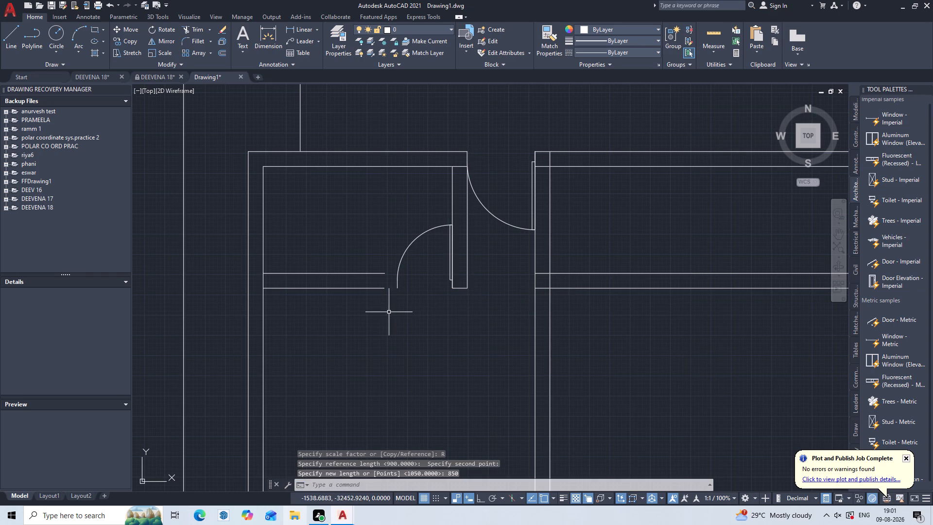
{"action": "key", "text": "Escape"}
Extend both south-wall lines of the northwest room east to meet the 850 door's swing arc.
{"action": "type", "text": "EX"}
{"action": "key", "text": "Return"}
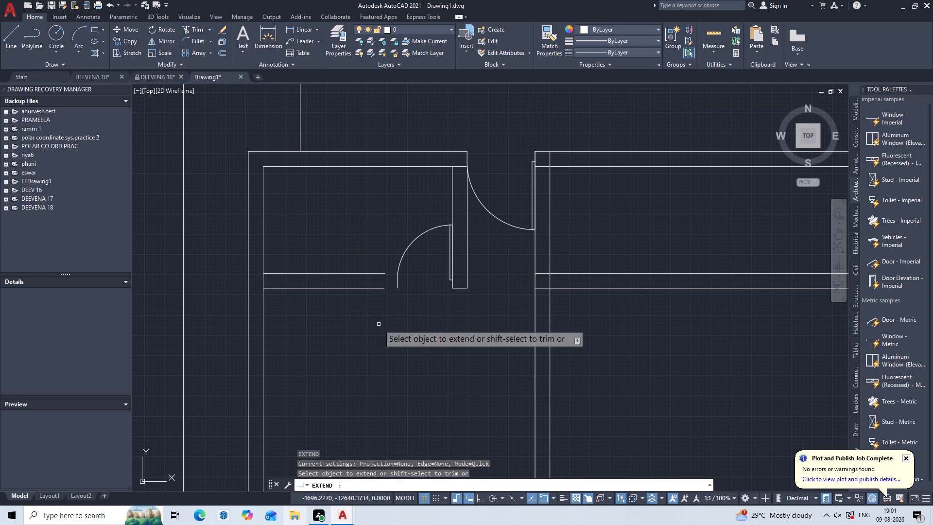
{"action": "left_click", "coordinate": [365, 263]}
{"action": "left_click", "coordinate": [378, 337]}
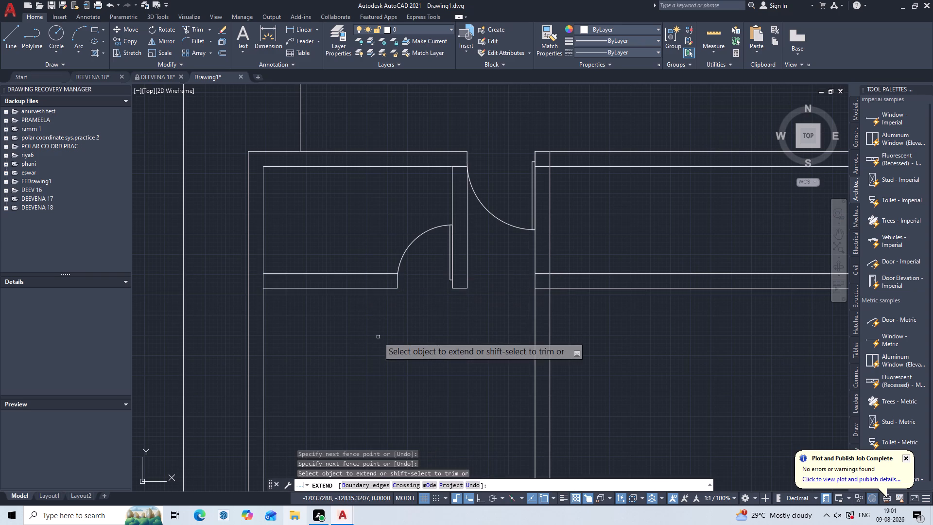
{"action": "key", "text": "Escape"}
{"action": "key", "text": "Escape"}
{"action": "key", "text": "Escape"}
{"action": "key", "text": "Escape"}
{"action": "key", "text": "Escape"}
{"action": "key", "text": "Escape"}
{"action": "key", "text": "Escape"}
{"action": "key", "text": "Escape"}
{"action": "key", "text": "Escape"}
{"action": "key", "text": "Escape"}
{"action": "key", "text": "Escape"}
{"action": "key", "text": "Escape"}
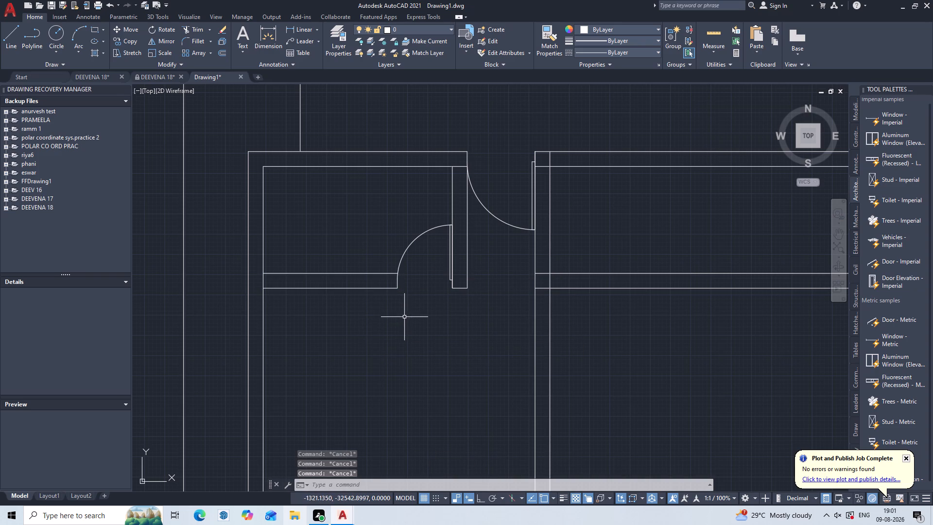
Trim the north wall's inner line where it crosses the top of the partition beside the 1050 door.
{"action": "middle_click_drag", "start_coordinate": [438, 159], "coordinate": [401, 210]}
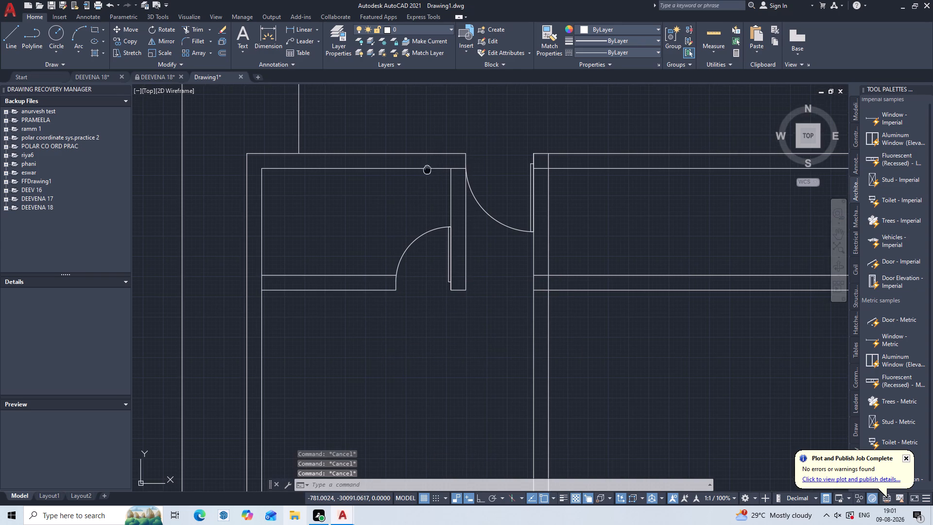
{"action": "middle_click_drag", "start_coordinate": [401, 210], "coordinate": [400, 258]}
{"action": "scroll", "coordinate": [432, 274], "scroll_direction": "up", "scroll_amount": 3}
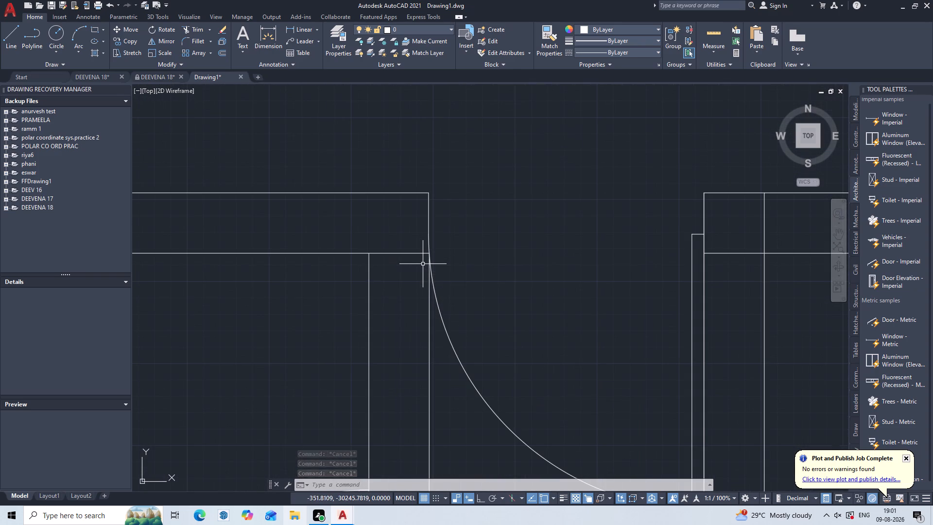
{"action": "type", "text": "TR"}
{"action": "key", "text": "Return"}
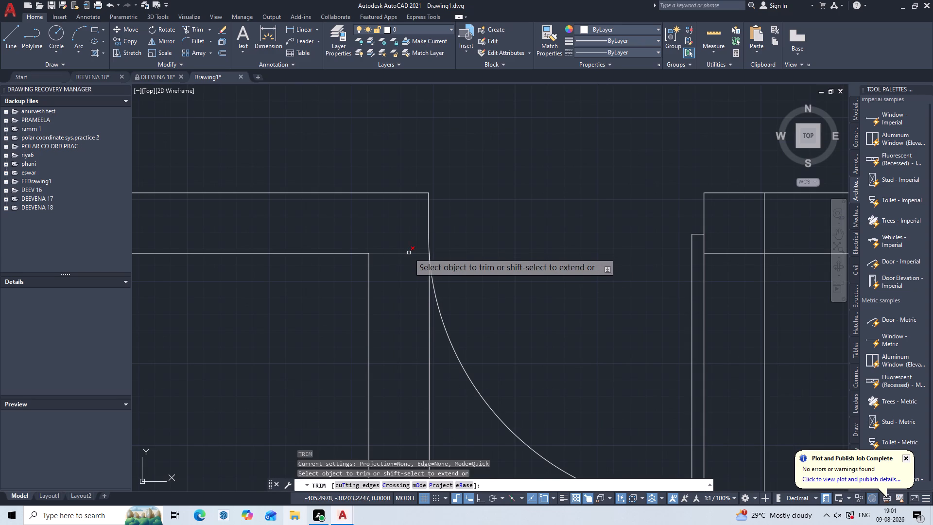
{"action": "left_click", "coordinate": [409, 253]}
{"action": "key", "text": "Escape"}
{"action": "key", "text": "Escape"}
{"action": "key", "text": "Escape"}
{"action": "key", "text": "Escape"}
{"action": "key", "text": "Escape"}
{"action": "key", "text": "Escape"}
{"action": "key", "text": "Escape"}
{"action": "key", "text": "Escape"}
{"action": "key", "text": "Escape"}
{"action": "key", "text": "Escape"}
{"action": "key", "text": "Escape"}
{"action": "key", "text": "Escape"}
{"action": "key", "text": "Escape"}
{"action": "key", "text": "Escape"}
{"action": "key", "text": "Escape"}
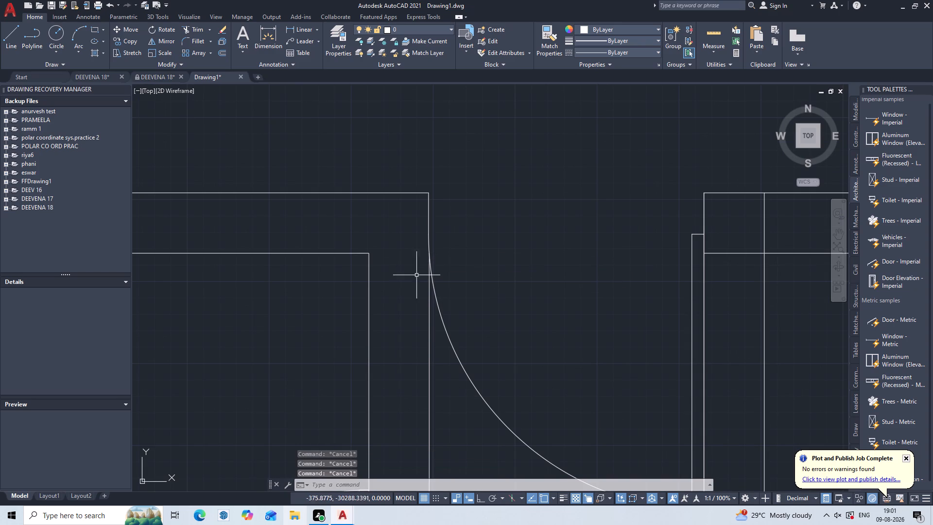
Measure the width of the window opening in the north wall of the upper plan's northwest toilet.
{"action": "scroll", "coordinate": [391, 295], "scroll_direction": "down", "scroll_amount": 3}
{"action": "middle_click_drag", "start_coordinate": [322, 336], "coordinate": [403, 248]}
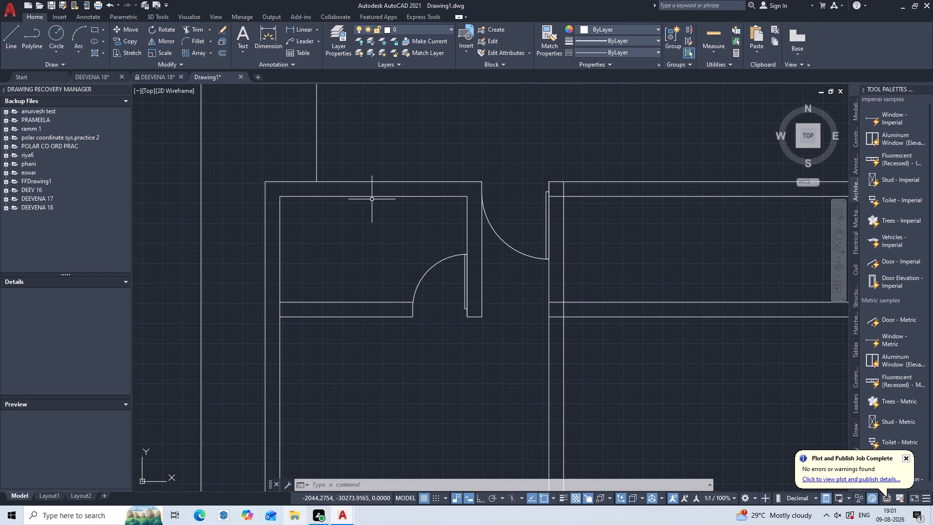
{"action": "middle_click_drag", "start_coordinate": [373, 209], "coordinate": [421, 432]}
{"action": "scroll", "coordinate": [429, 289], "scroll_direction": "down", "scroll_amount": 2}
{"action": "middle_click_drag", "start_coordinate": [412, 211], "coordinate": [415, 251]}
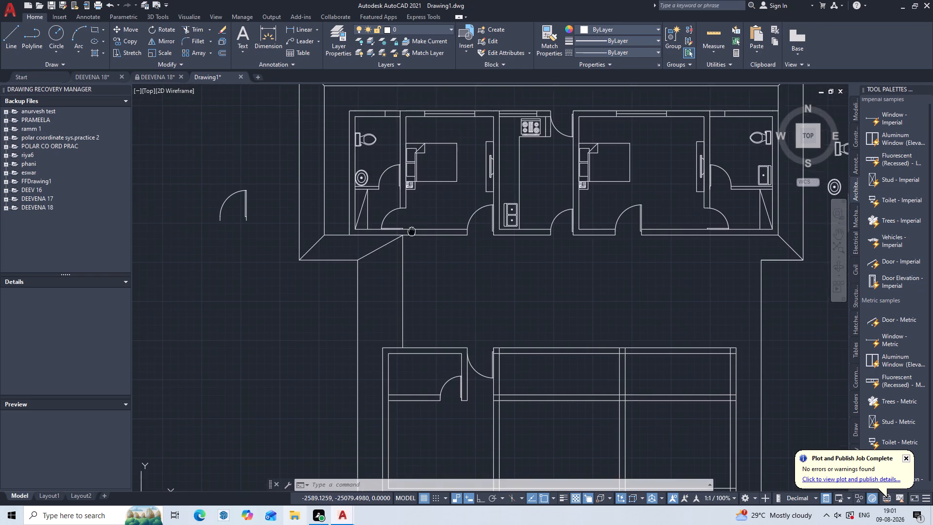
{"action": "middle_click_drag", "start_coordinate": [415, 251], "coordinate": [425, 344]}
{"action": "scroll", "coordinate": [398, 234], "scroll_direction": "up", "scroll_amount": 5}
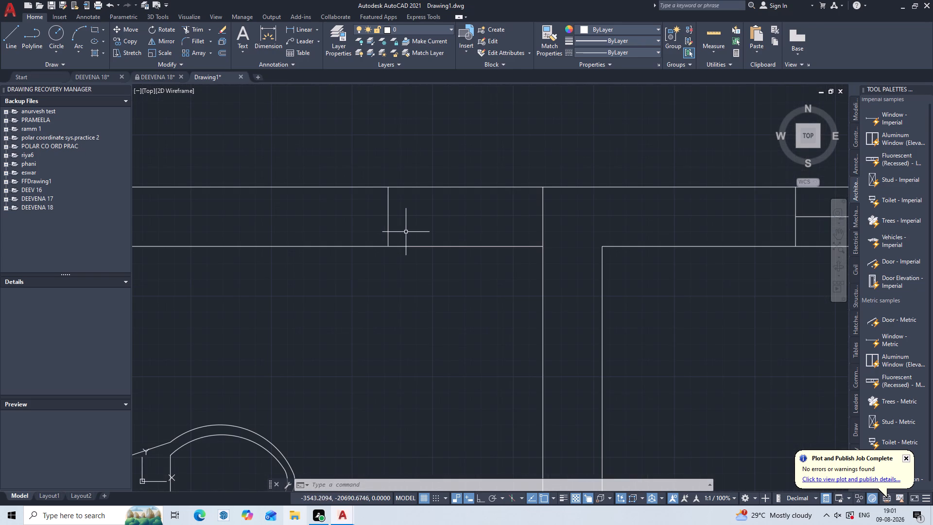
{"action": "key", "text": "d"}
{"action": "type", "text": "LI"}
{"action": "key", "text": "Return"}
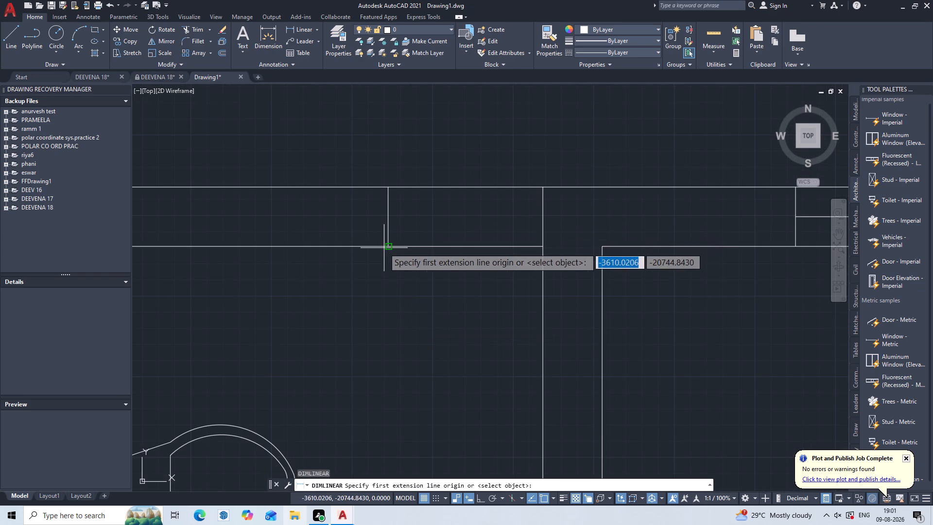
{"action": "left_click", "coordinate": [384, 248]}
{"action": "left_click", "coordinate": [541, 249]}
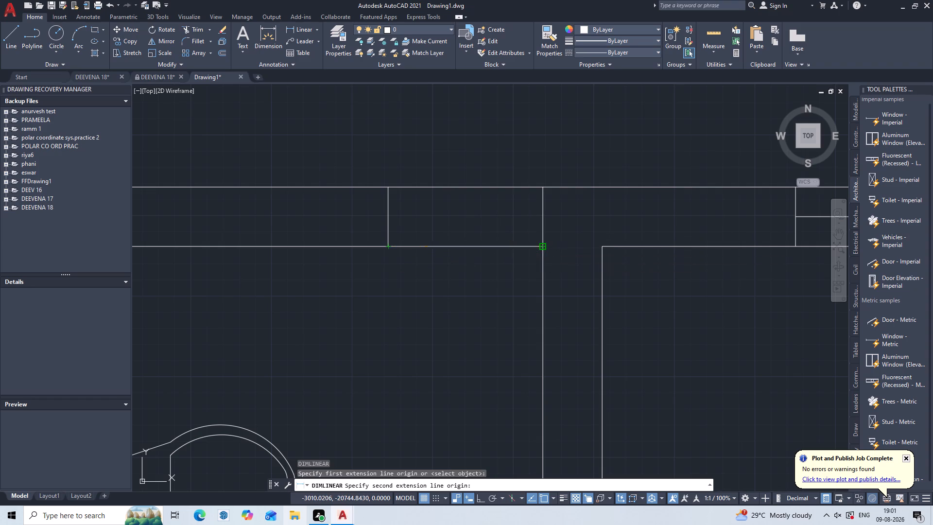
{"action": "scroll", "coordinate": [482, 273], "scroll_direction": "up", "scroll_amount": 4}
{"action": "scroll", "coordinate": [364, 278], "scroll_direction": "up", "scroll_amount": 5}
{"action": "key", "text": "Escape"}
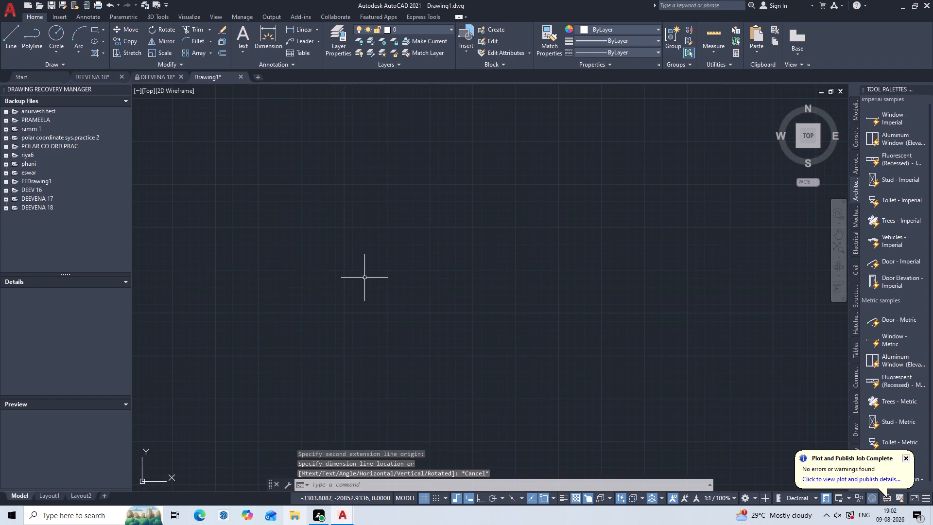
Draw a line across the lower plan's west wall, from the midpoint between the northwest room's two inner corners, with Ortho on.
{"action": "scroll", "coordinate": [364, 278], "scroll_direction": "down", "scroll_amount": 3}
{"action": "scroll", "coordinate": [364, 278], "scroll_direction": "down", "scroll_amount": 18}
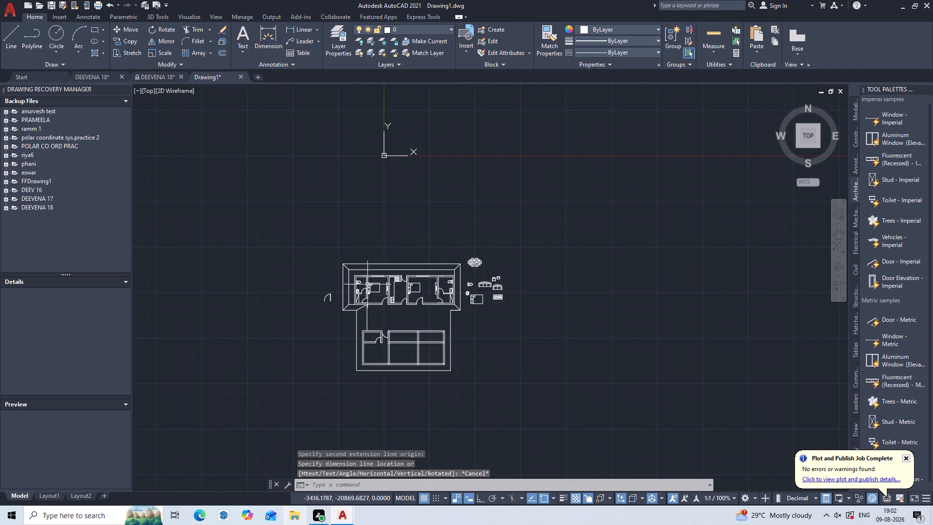
{"action": "scroll", "coordinate": [357, 337], "scroll_direction": "up", "scroll_amount": 4}
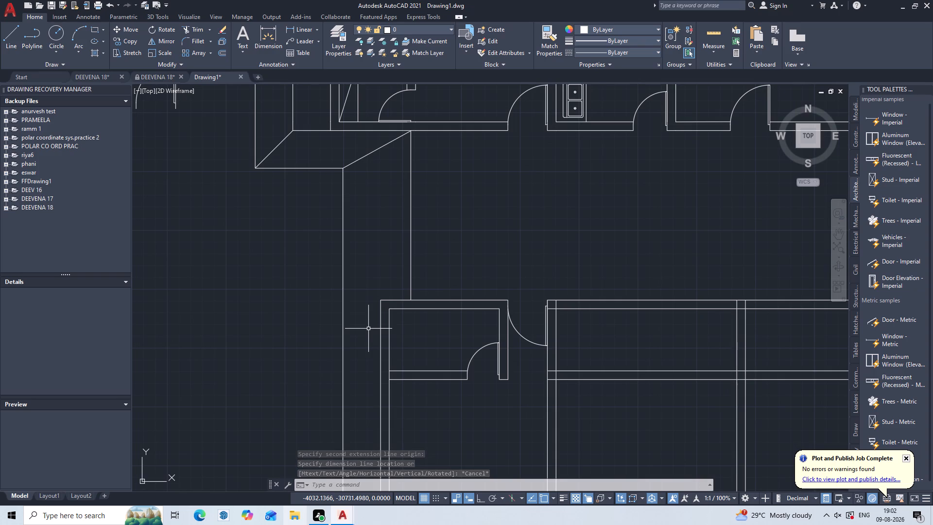
{"action": "scroll", "coordinate": [375, 330], "scroll_direction": "up", "scroll_amount": 3}
{"action": "middle_click_drag", "start_coordinate": [375, 330], "coordinate": [367, 247]}
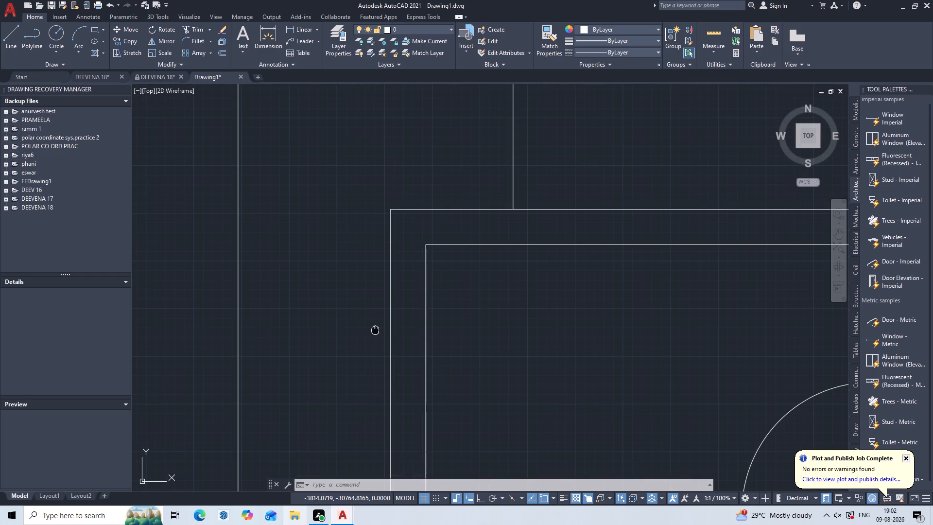
{"action": "middle_click_drag", "start_coordinate": [367, 247], "coordinate": [367, 242]}
{"action": "key", "text": "l"}
{"action": "key", "text": "Return"}
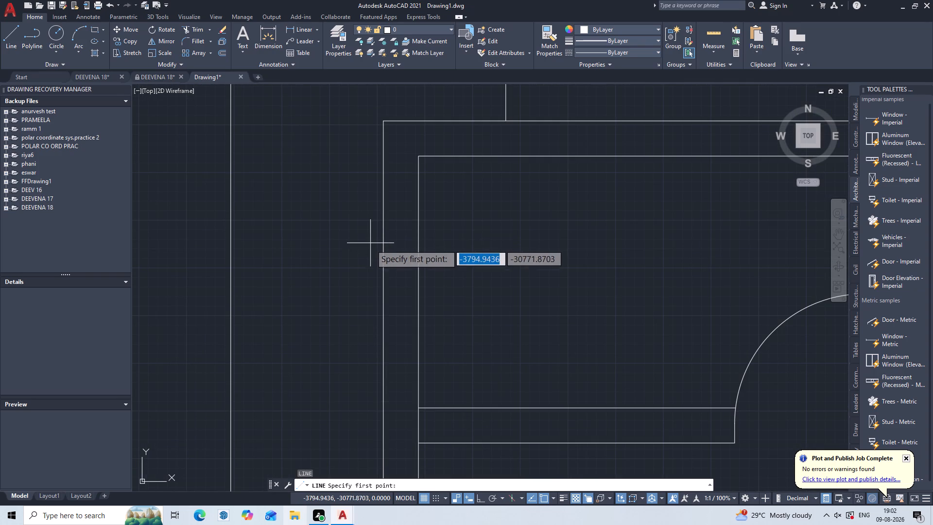
{"action": "type", "text": "M2P"}
{"action": "key", "text": "Return"}
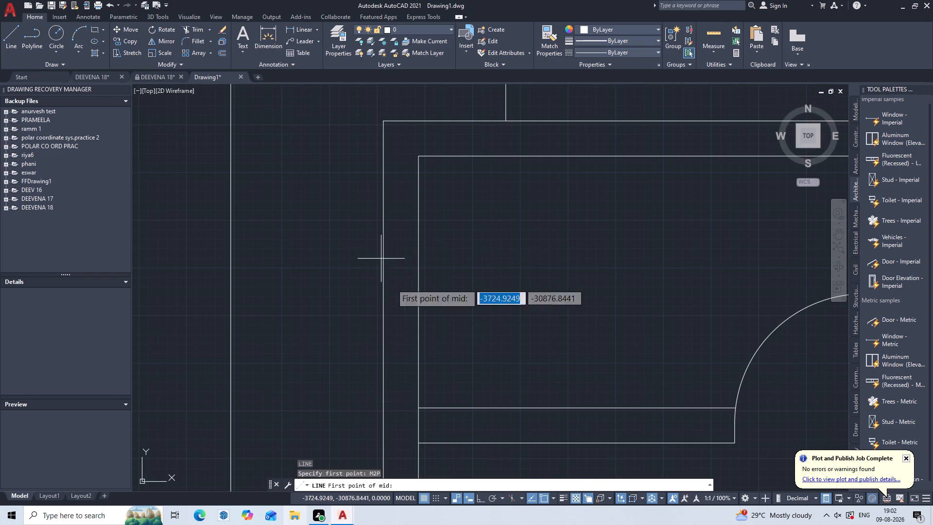
{"action": "left_click", "coordinate": [422, 409]}
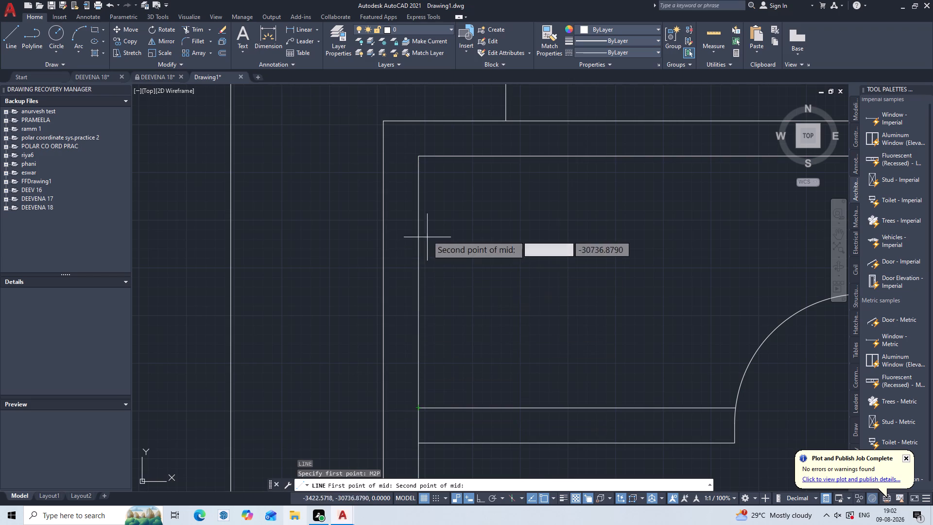
{"action": "left_click", "coordinate": [417, 156]}
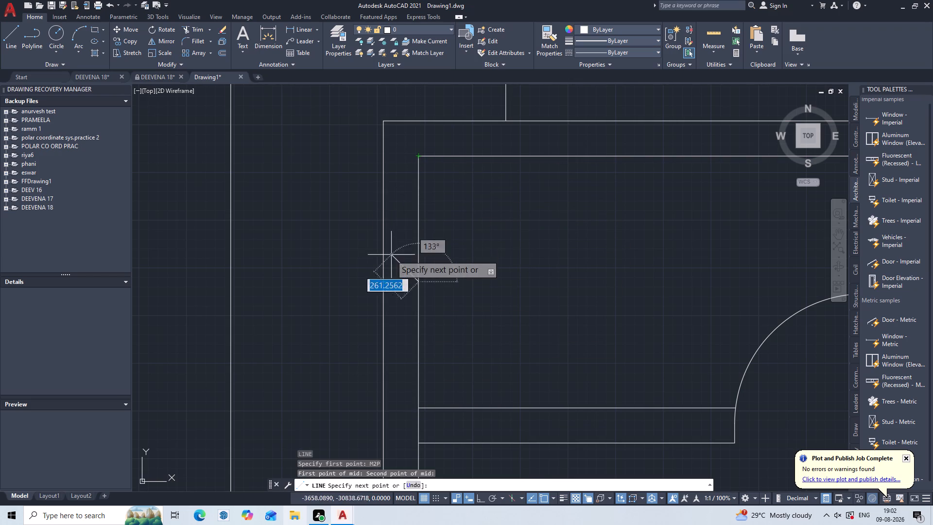
{"action": "key", "text": "F8"}
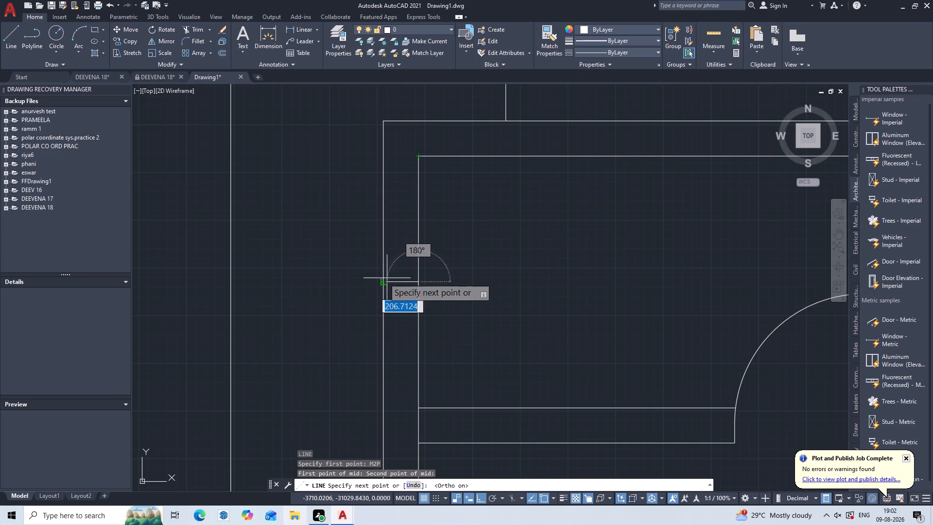
{"action": "left_click", "coordinate": [380, 280]}
{"action": "key", "text": "Escape"}
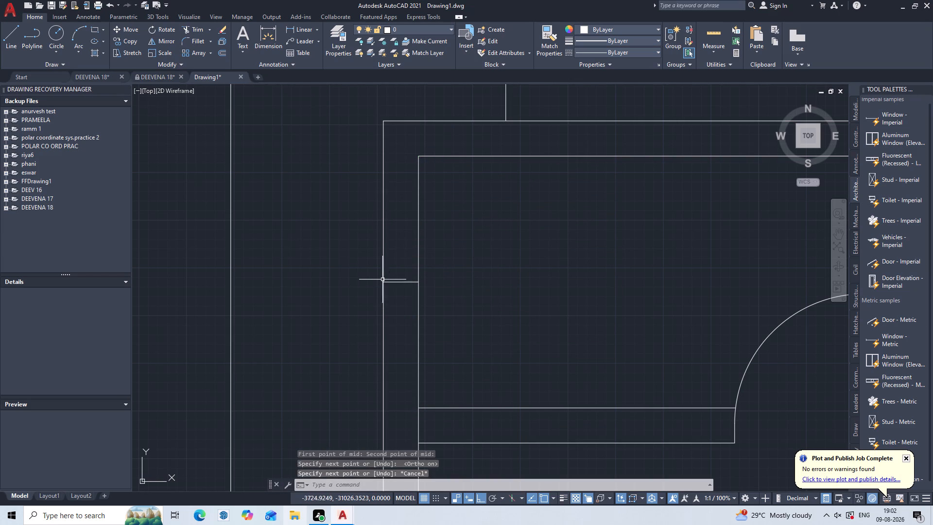
Offset the short line across the west wall 300 to the north and 300 to the south.
{"action": "key", "text": "o"}
{"action": "key", "text": "Return"}
{"action": "type", "text": "300"}
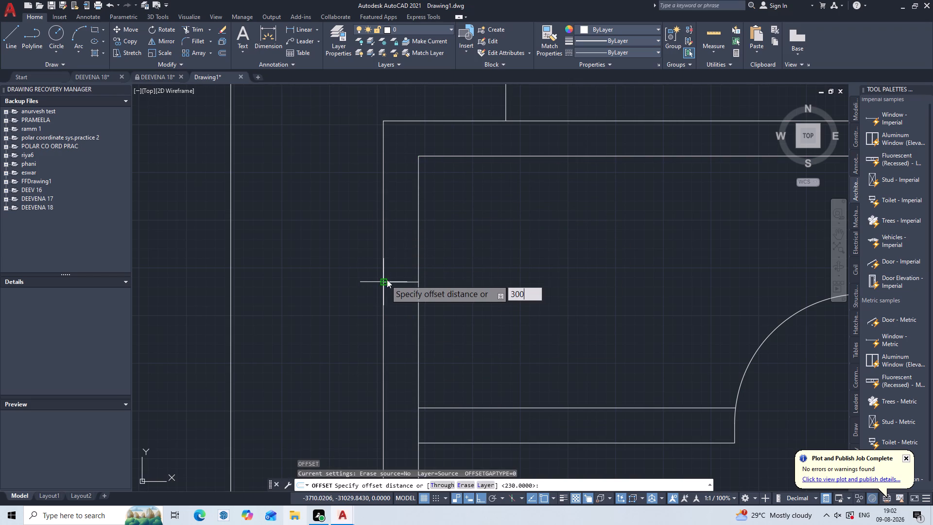
{"action": "key", "text": "Return"}
{"action": "left_click", "coordinate": [394, 283]}
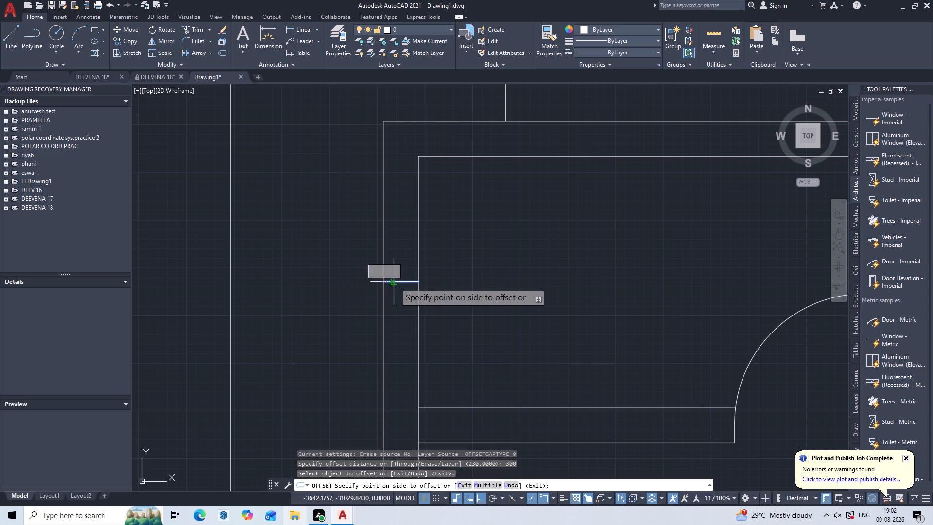
{"action": "left_click", "coordinate": [393, 272]}
{"action": "left_click", "coordinate": [400, 282]}
{"action": "left_click", "coordinate": [400, 297]}
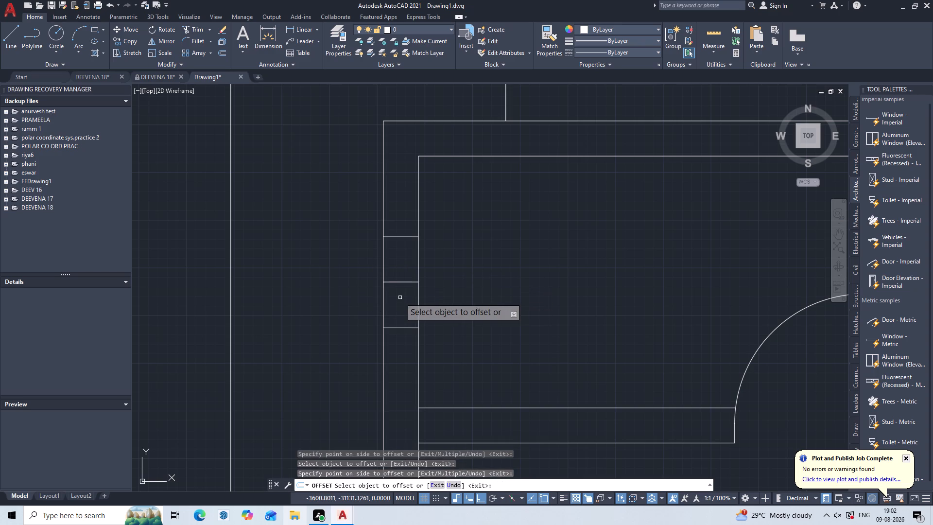
{"action": "key", "text": "Escape"}
Delete the original middle line between the two offset lines across the west wall.
{"action": "left_click", "coordinate": [410, 272]}
{"action": "left_click", "coordinate": [403, 287]}
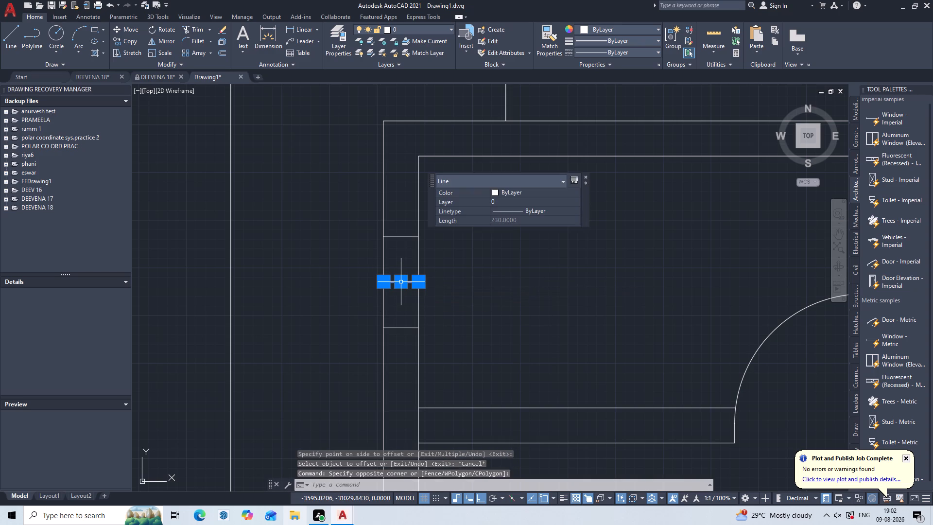
{"action": "key", "text": "Delete"}
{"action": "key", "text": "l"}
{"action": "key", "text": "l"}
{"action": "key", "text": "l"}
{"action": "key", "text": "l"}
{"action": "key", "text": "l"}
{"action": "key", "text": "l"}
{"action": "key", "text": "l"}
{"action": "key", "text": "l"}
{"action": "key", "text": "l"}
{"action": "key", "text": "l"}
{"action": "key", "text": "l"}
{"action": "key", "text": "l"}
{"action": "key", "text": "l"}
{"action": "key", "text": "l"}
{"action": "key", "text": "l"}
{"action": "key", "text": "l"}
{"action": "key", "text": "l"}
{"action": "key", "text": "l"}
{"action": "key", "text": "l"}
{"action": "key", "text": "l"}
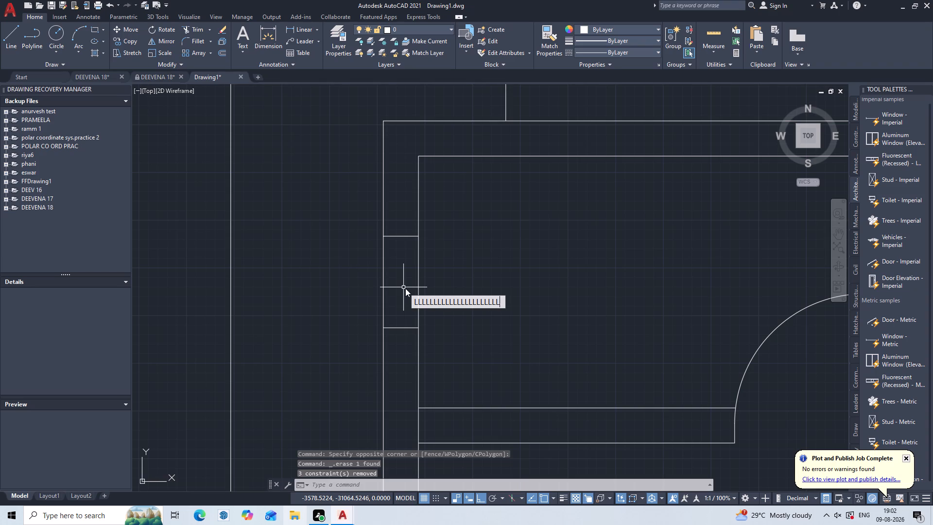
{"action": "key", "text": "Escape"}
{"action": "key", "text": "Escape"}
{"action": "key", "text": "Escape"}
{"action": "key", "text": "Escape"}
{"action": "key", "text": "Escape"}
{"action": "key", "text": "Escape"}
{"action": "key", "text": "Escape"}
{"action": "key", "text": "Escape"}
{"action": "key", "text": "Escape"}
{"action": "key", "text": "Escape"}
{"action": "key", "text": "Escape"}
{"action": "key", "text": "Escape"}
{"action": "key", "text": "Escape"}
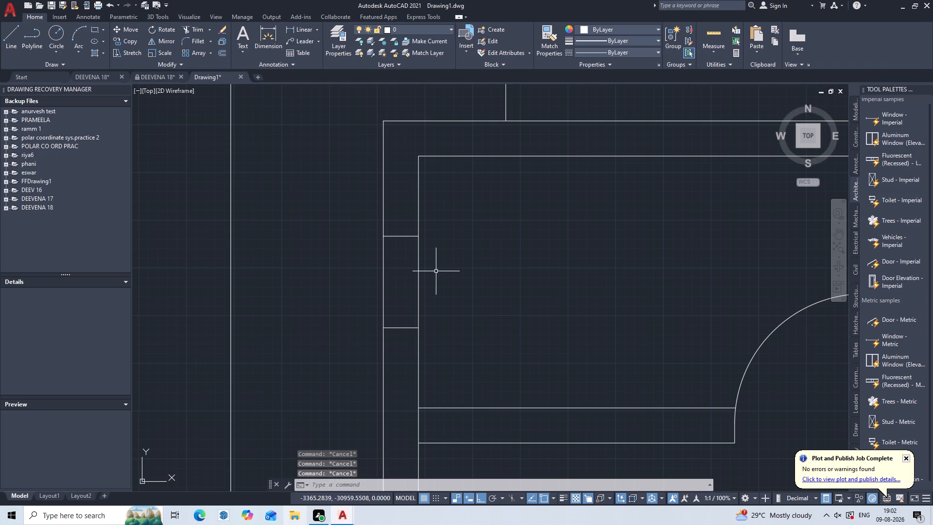
Draw a vertical centre line joining the midpoints of the two window jamb lines in the west wall.
{"action": "key", "text": "l"}
{"action": "key", "text": "Return"}
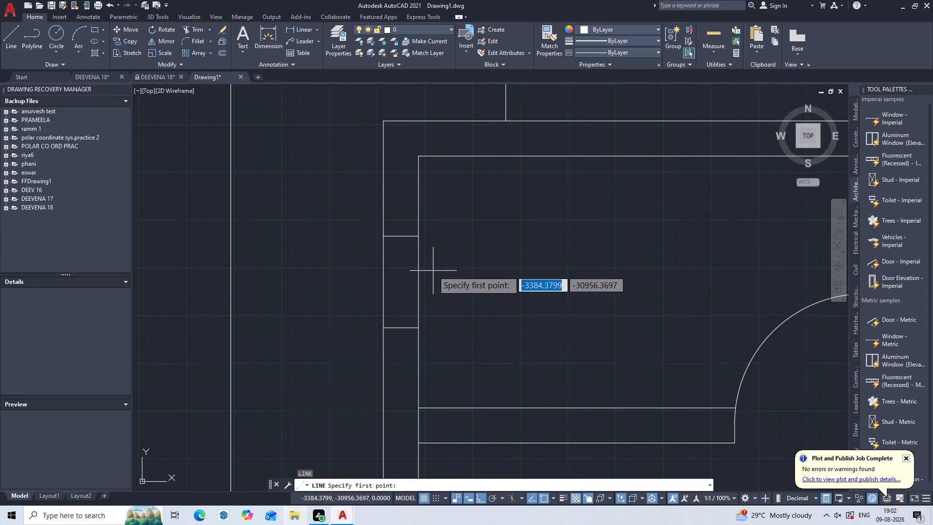
{"action": "left_click", "coordinate": [398, 234]}
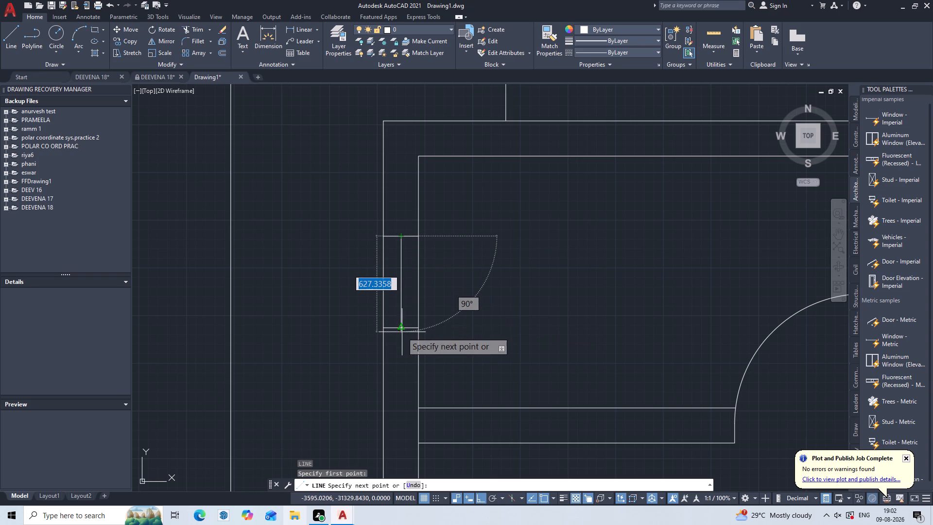
{"action": "left_click", "coordinate": [401, 328]}
{"action": "left_click", "coordinate": [404, 324]}
{"action": "key", "text": "Escape"}
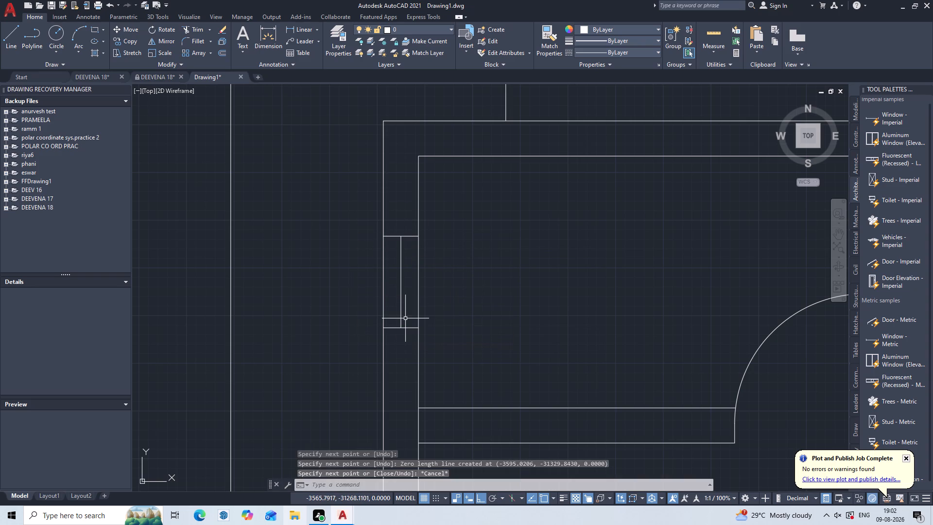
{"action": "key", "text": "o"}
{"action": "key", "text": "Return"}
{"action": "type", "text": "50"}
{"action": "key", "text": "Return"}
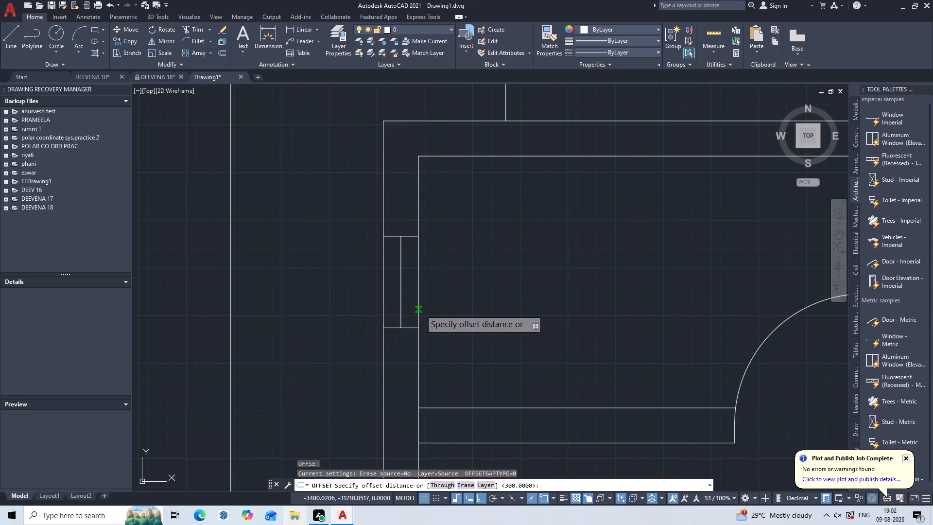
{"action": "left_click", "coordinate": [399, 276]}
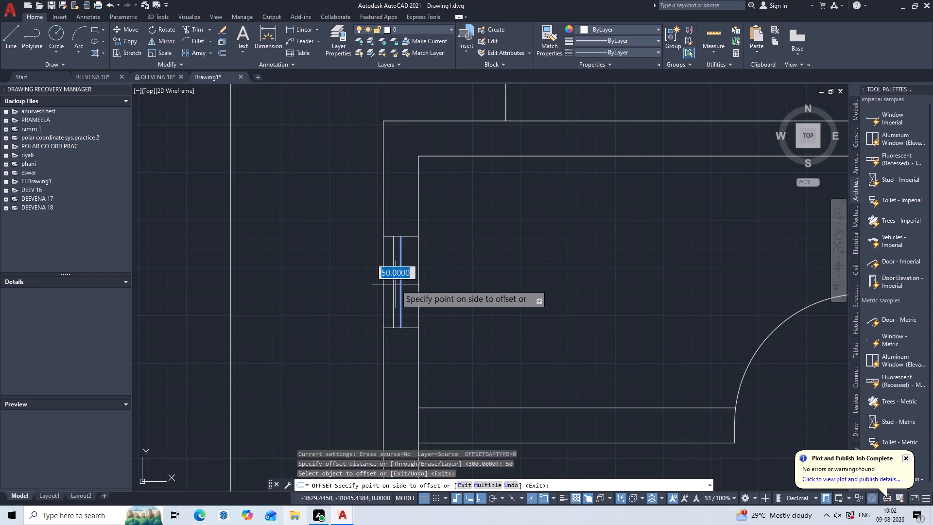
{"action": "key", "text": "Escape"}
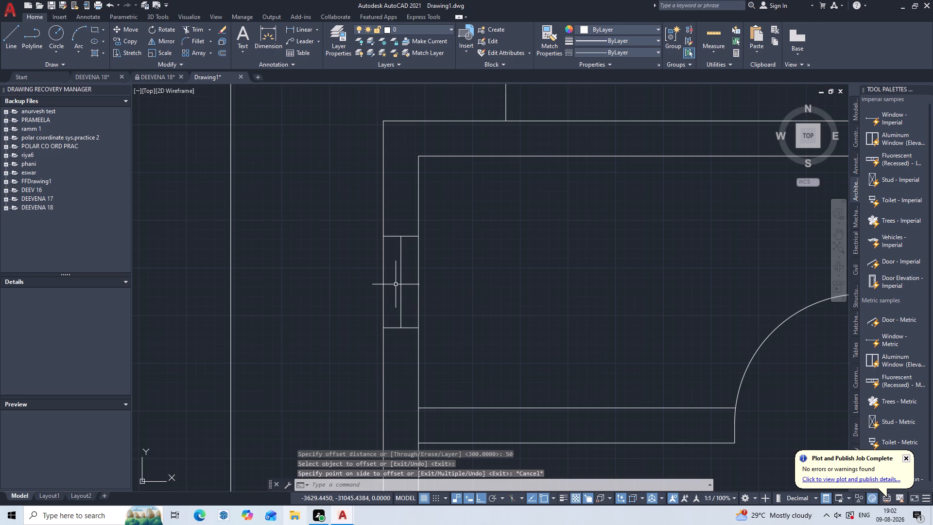
Offset the vertical centre line of the west wall window 20 to the west and 20 to the east.
{"action": "key", "text": "o"}
{"action": "key", "text": "Return"}
{"action": "type", "text": "20"}
{"action": "key", "text": "Return"}
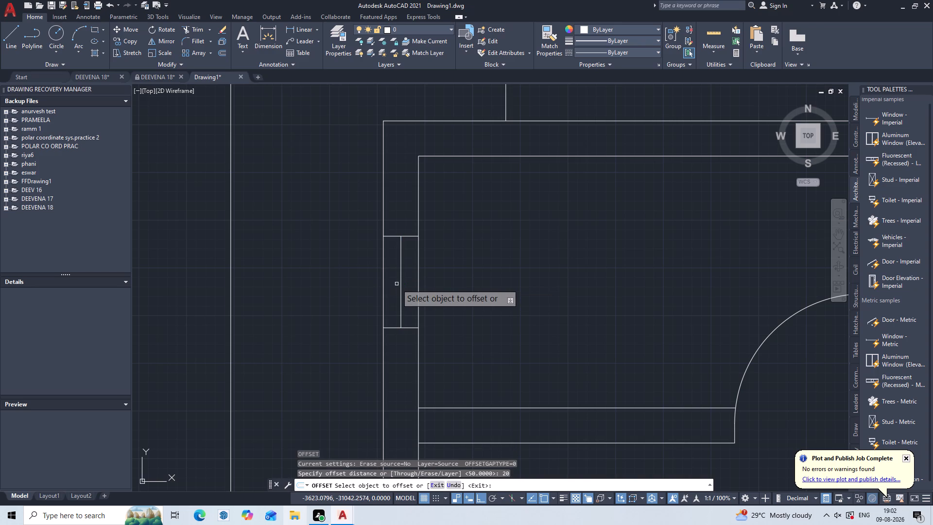
{"action": "left_click", "coordinate": [400, 277]}
{"action": "left_click", "coordinate": [393, 274]}
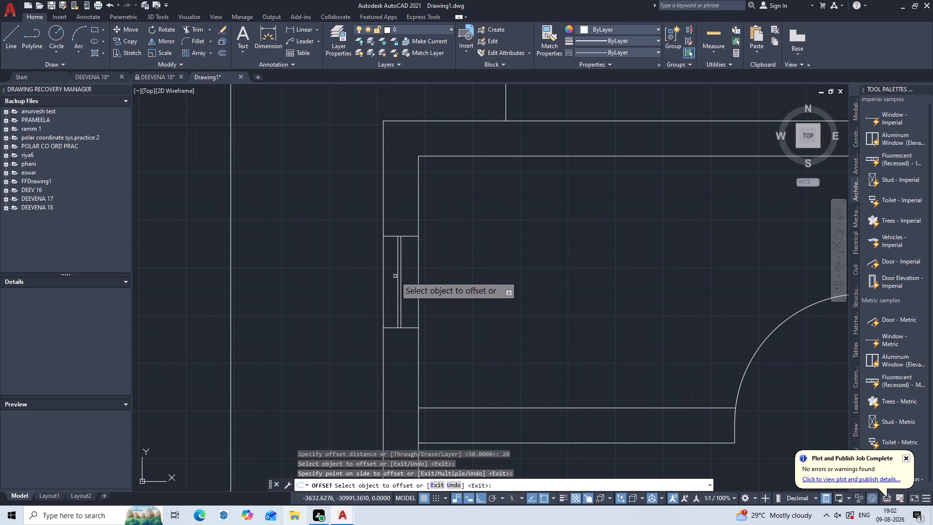
{"action": "left_click", "coordinate": [401, 282]}
{"action": "left_click", "coordinate": [407, 285]}
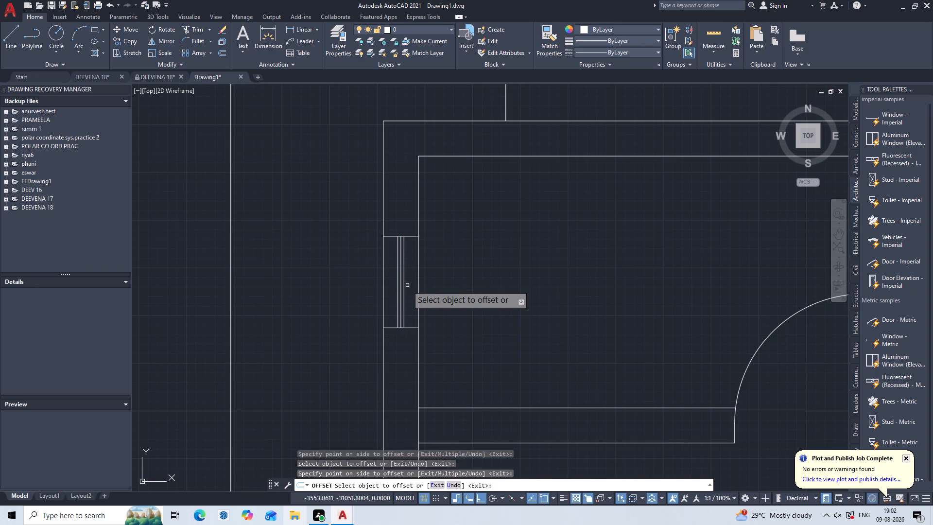
{"action": "key", "text": "Escape"}
Delete the original centre line between the two offset glazing lines in the west wall window.
{"action": "scroll", "coordinate": [405, 258], "scroll_direction": "up", "scroll_amount": 3}
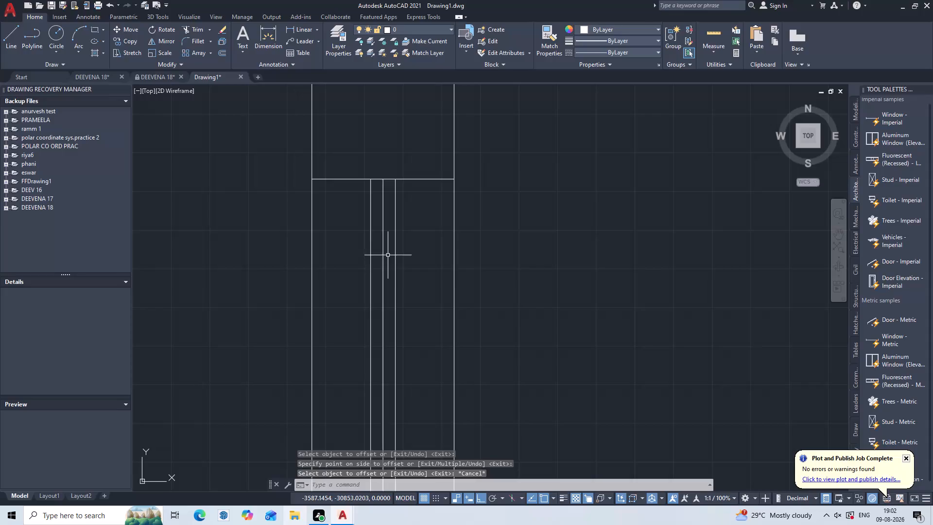
{"action": "left_click", "coordinate": [388, 255]}
{"action": "left_click", "coordinate": [380, 266]}
{"action": "key", "text": "Delete"}
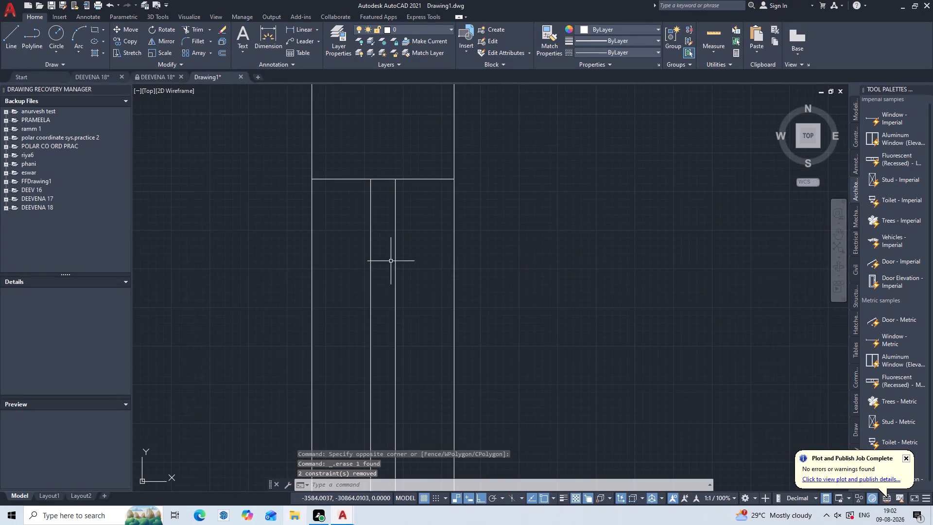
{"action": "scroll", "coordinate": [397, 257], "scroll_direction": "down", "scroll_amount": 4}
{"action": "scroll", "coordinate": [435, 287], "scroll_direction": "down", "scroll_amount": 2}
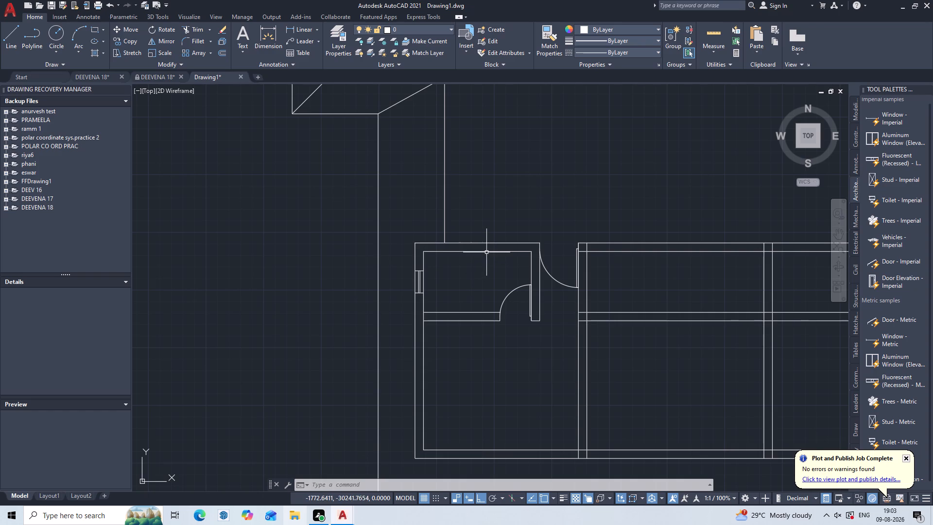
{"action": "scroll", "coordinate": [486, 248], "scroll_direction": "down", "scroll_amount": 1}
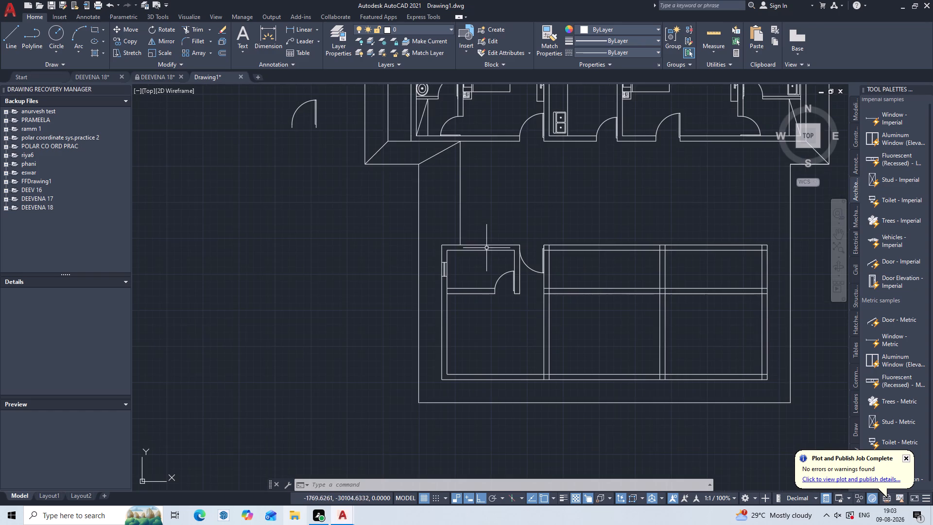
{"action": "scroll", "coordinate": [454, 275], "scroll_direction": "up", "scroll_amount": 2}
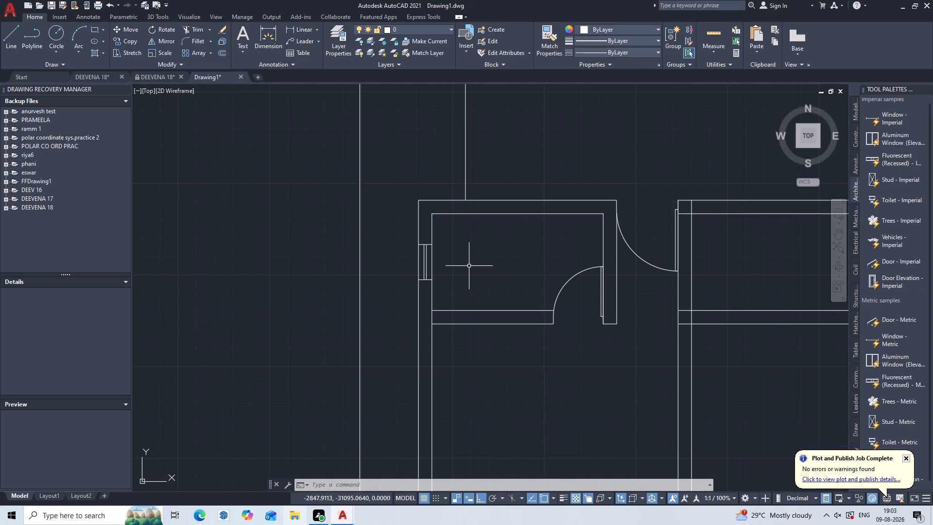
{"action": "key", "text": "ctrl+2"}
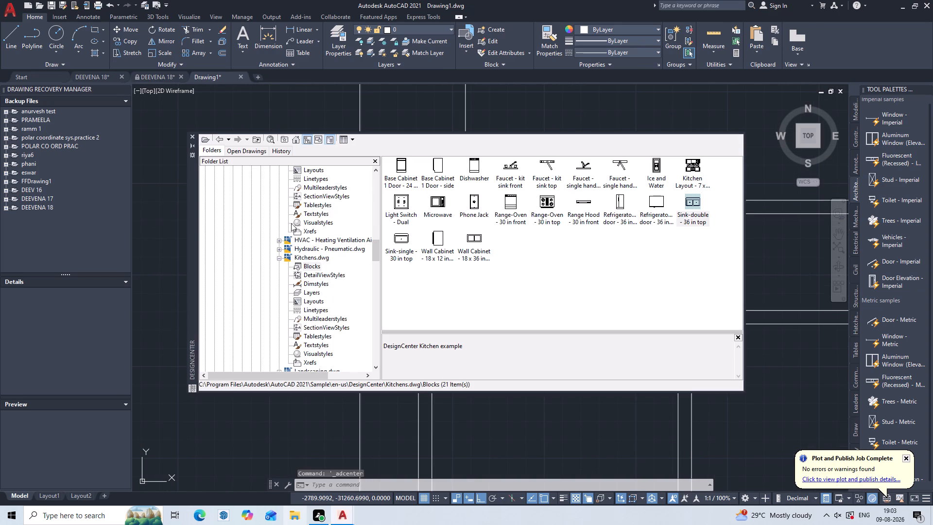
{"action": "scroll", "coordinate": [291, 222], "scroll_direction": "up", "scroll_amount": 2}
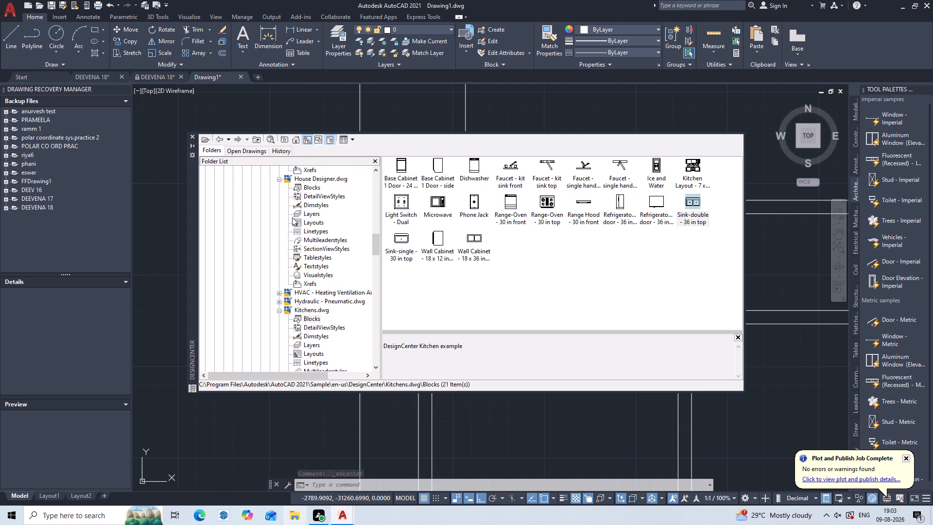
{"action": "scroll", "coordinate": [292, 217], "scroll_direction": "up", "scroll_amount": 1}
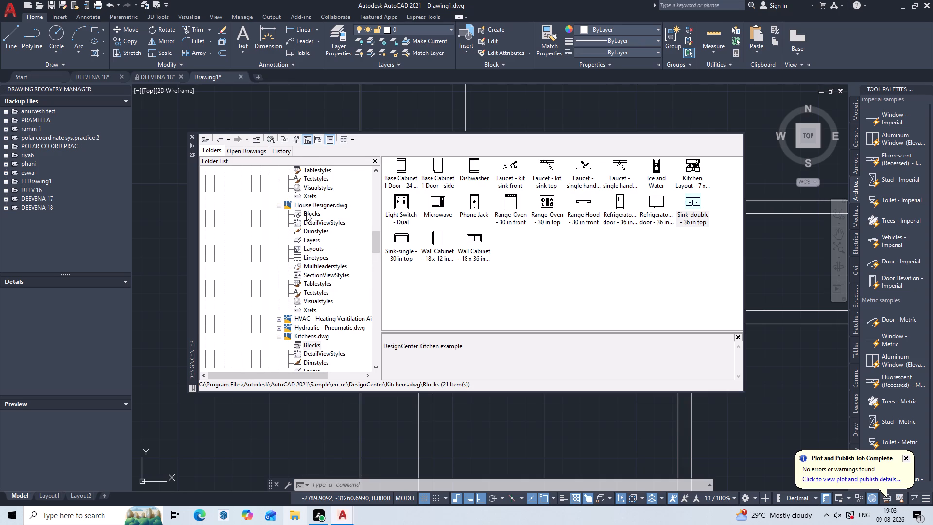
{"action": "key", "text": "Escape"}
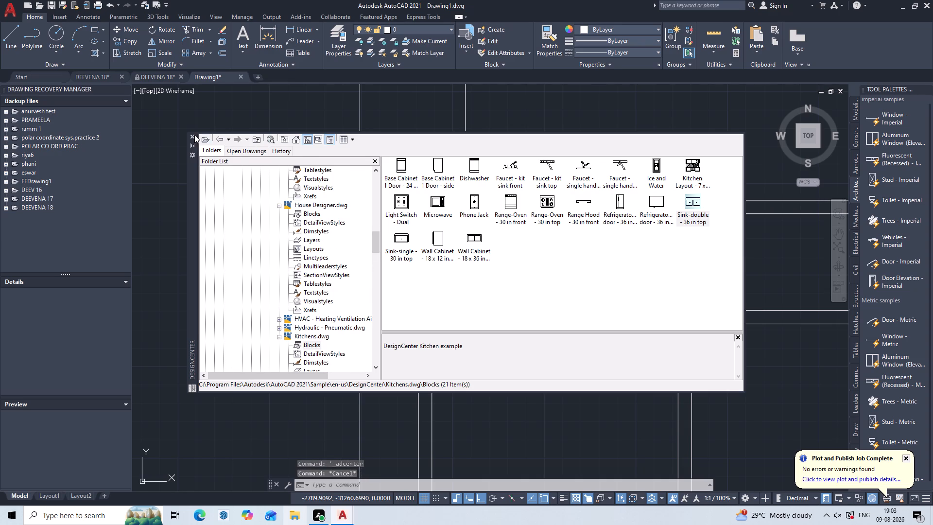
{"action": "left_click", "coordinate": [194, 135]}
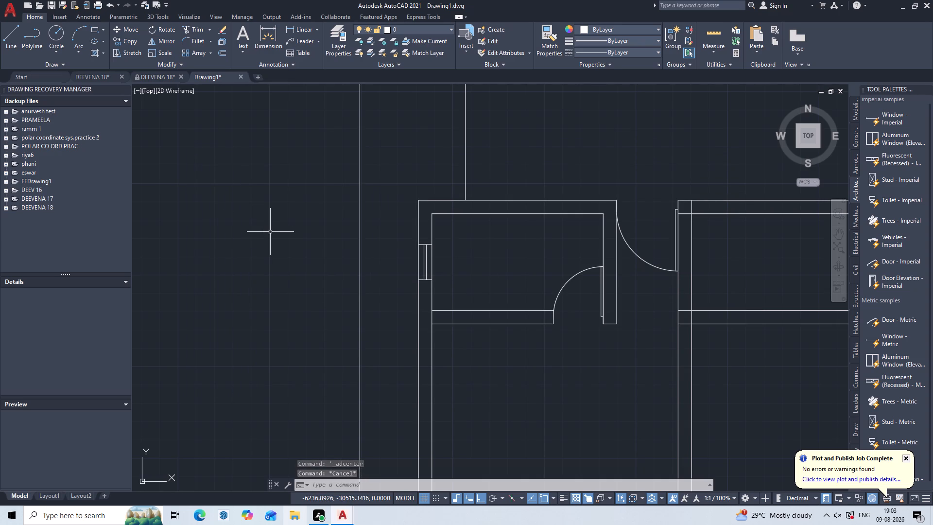
Copy the toilet and rectangular sink from the upper plan's east bathroom to just north of the lower plan's northwest room, with Ortho off.
{"action": "scroll", "coordinate": [269, 202], "scroll_direction": "down", "scroll_amount": 2}
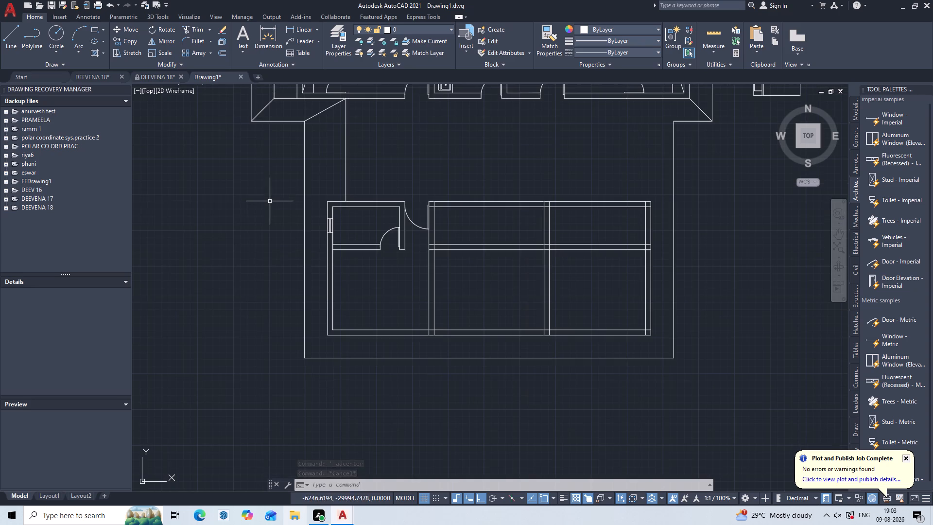
{"action": "middle_click_drag", "start_coordinate": [264, 168], "coordinate": [104, 329]}
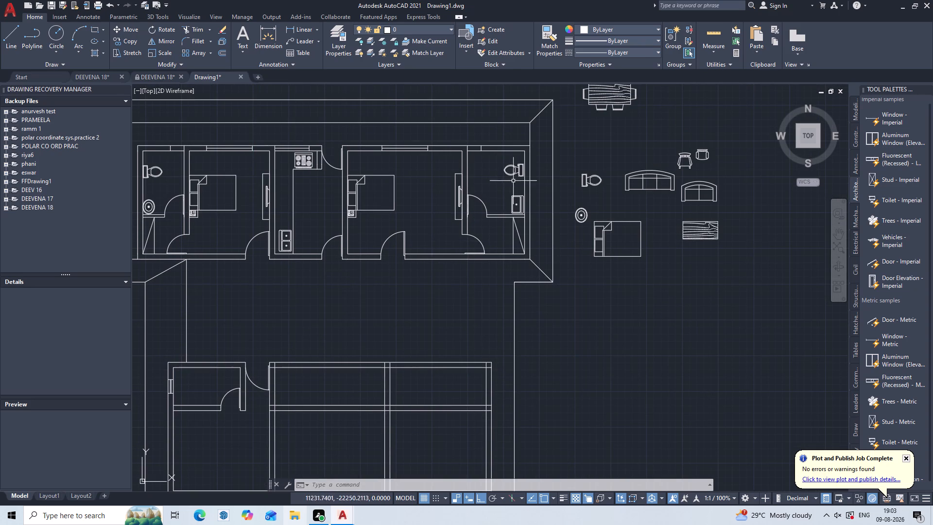
{"action": "key", "text": "c"}
{"action": "key", "text": "o"}
{"action": "key", "text": "p"}
{"action": "key", "text": "Return"}
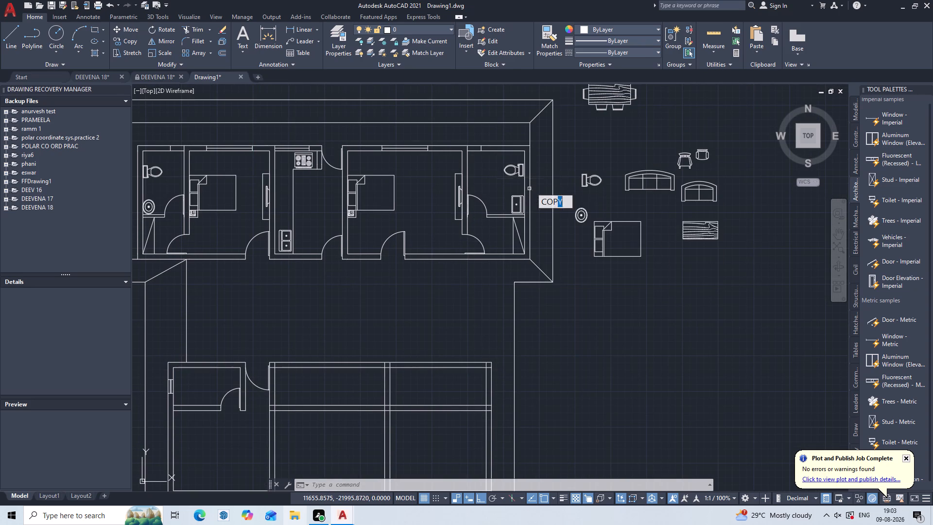
{"action": "left_click", "coordinate": [507, 169]}
{"action": "left_click", "coordinate": [515, 202]}
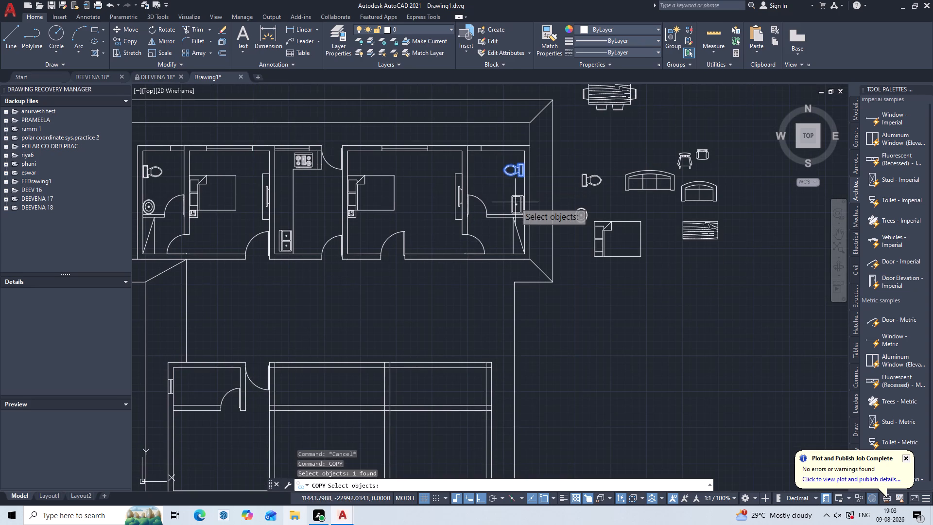
{"action": "left_click", "coordinate": [510, 210]}
{"action": "key", "text": "Return"}
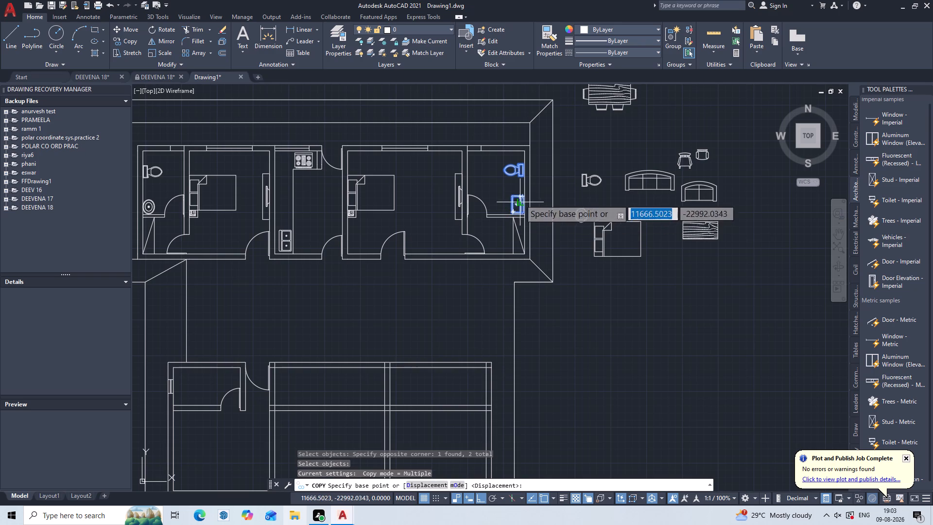
{"action": "scroll", "coordinate": [525, 154], "scroll_direction": "up", "scroll_amount": 2}
{"action": "left_click", "coordinate": [520, 183]}
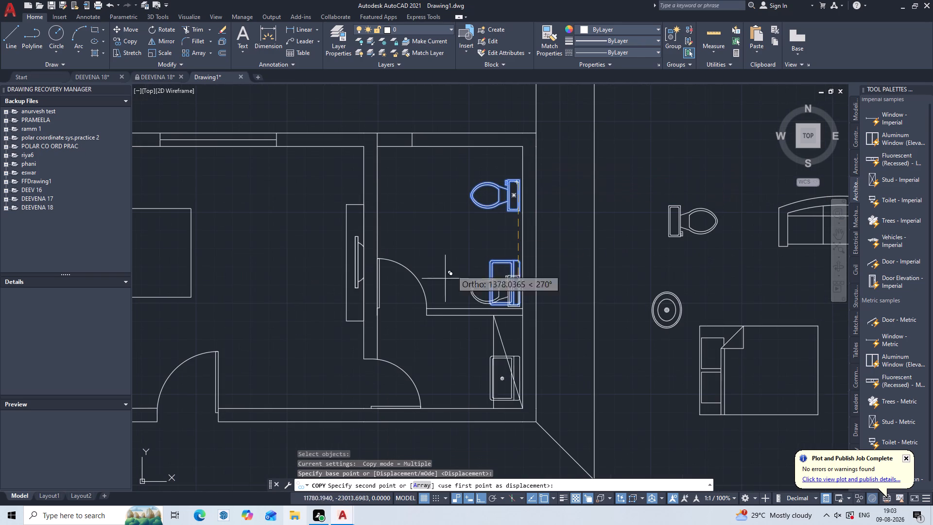
{"action": "scroll", "coordinate": [355, 343], "scroll_direction": "down", "scroll_amount": 2}
{"action": "middle_click_drag", "start_coordinate": [358, 339], "coordinate": [510, 273]}
{"action": "key", "text": "F8"}
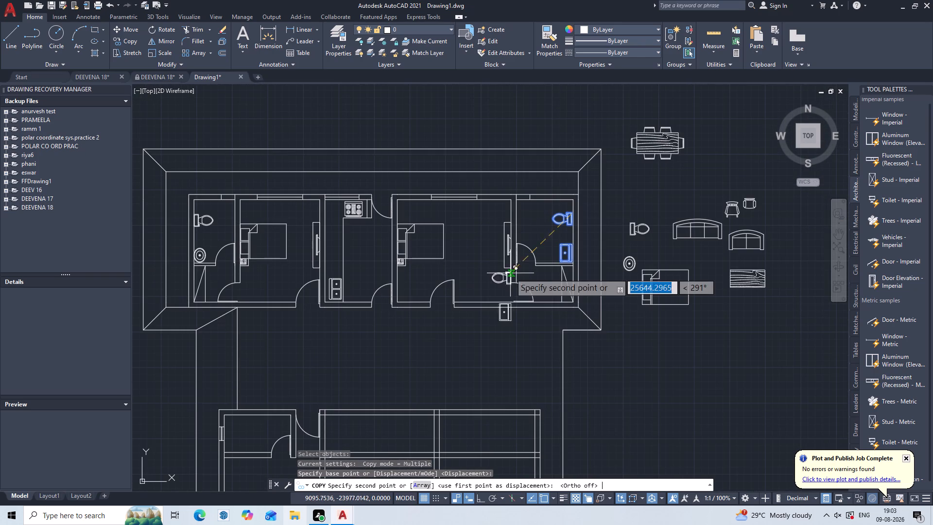
{"action": "middle_click_drag", "start_coordinate": [323, 337], "coordinate": [465, 240]}
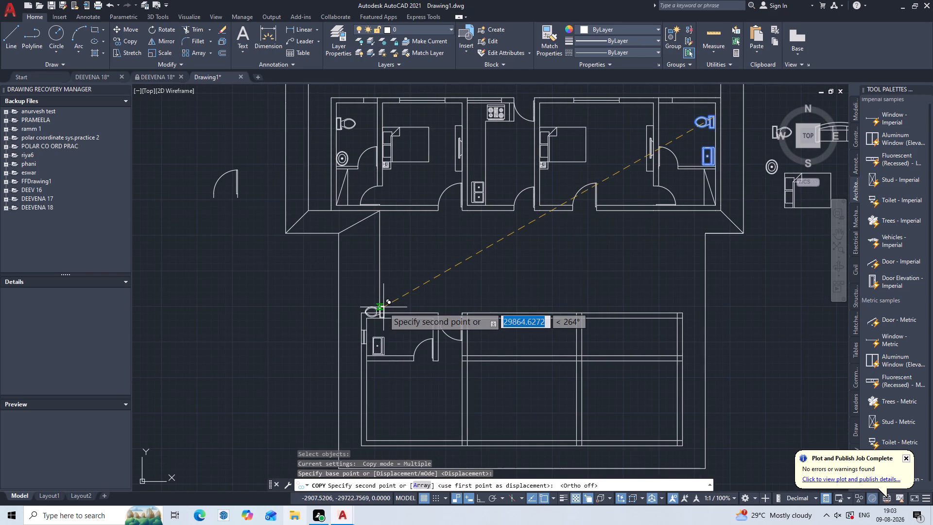
{"action": "scroll", "coordinate": [393, 328], "scroll_direction": "up", "scroll_amount": 3}
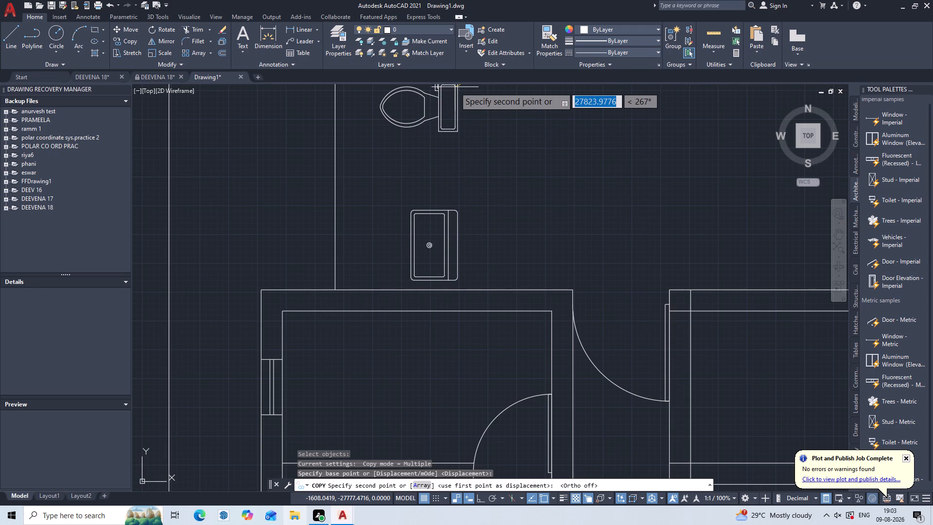
{"action": "left_click", "coordinate": [455, 87]}
{"action": "key", "text": "Escape"}
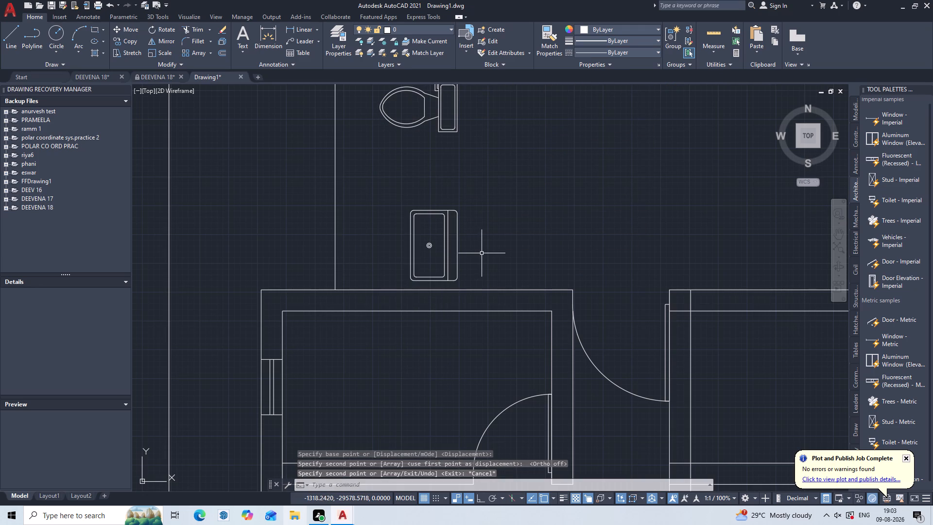
Move the copied sink south into the lower plan's northwest room, just below its north wall.
{"action": "type", "text": "MO"}
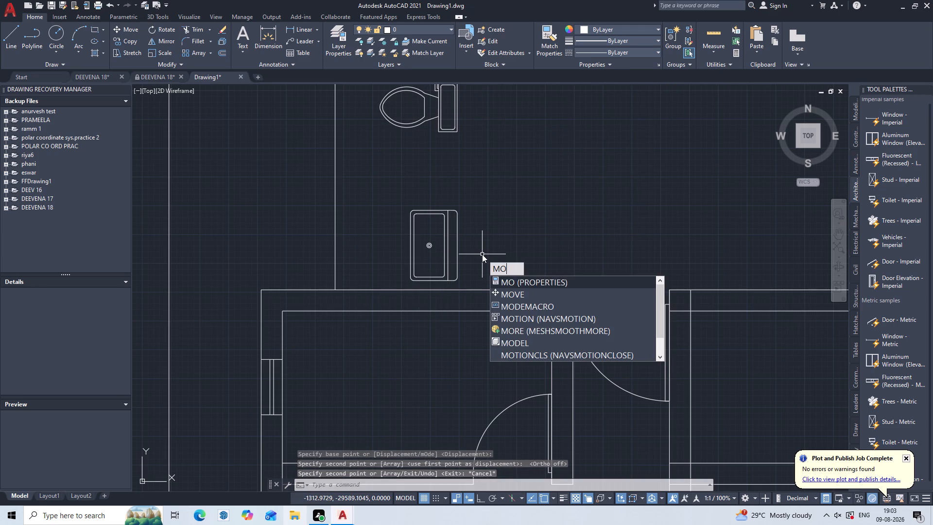
{"action": "left_click", "coordinate": [506, 298]}
{"action": "left_click", "coordinate": [444, 249]}
{"action": "key", "text": "Return"}
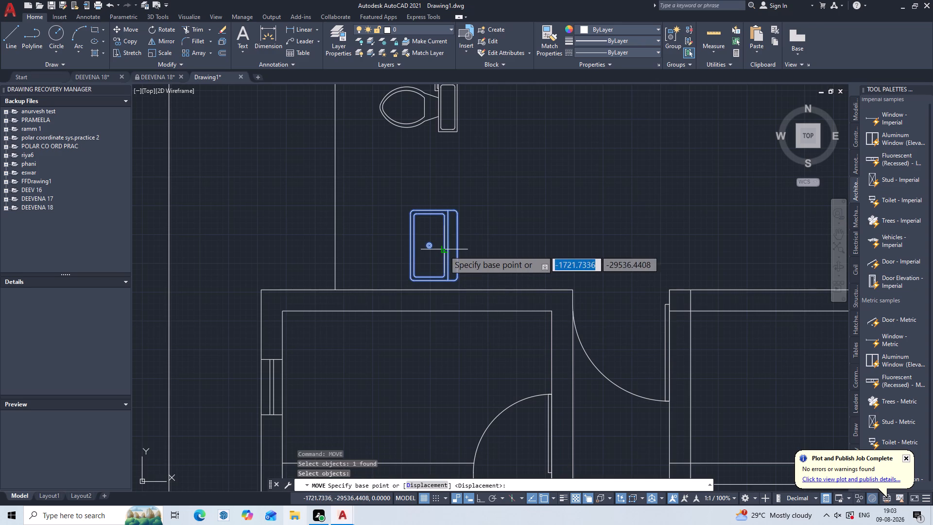
{"action": "left_click", "coordinate": [459, 213]}
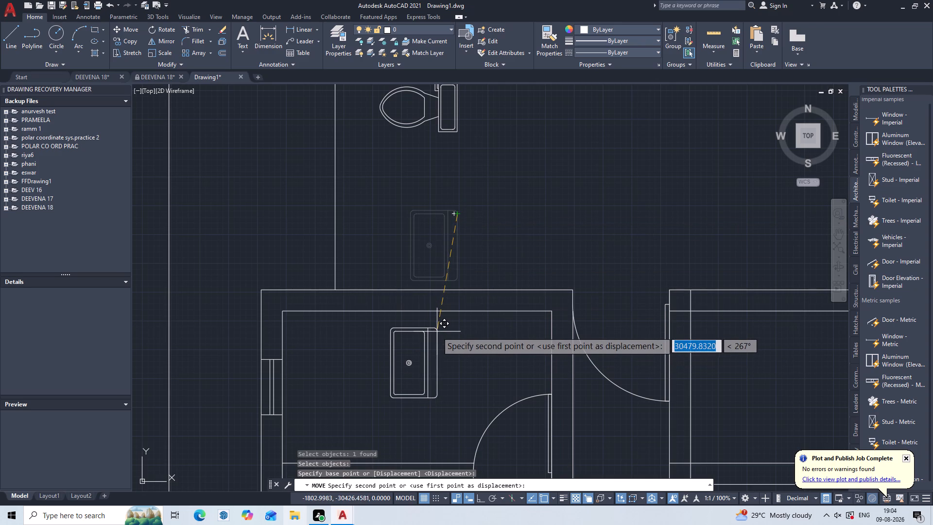
{"action": "left_click", "coordinate": [438, 328]}
{"action": "key", "text": "Escape"}
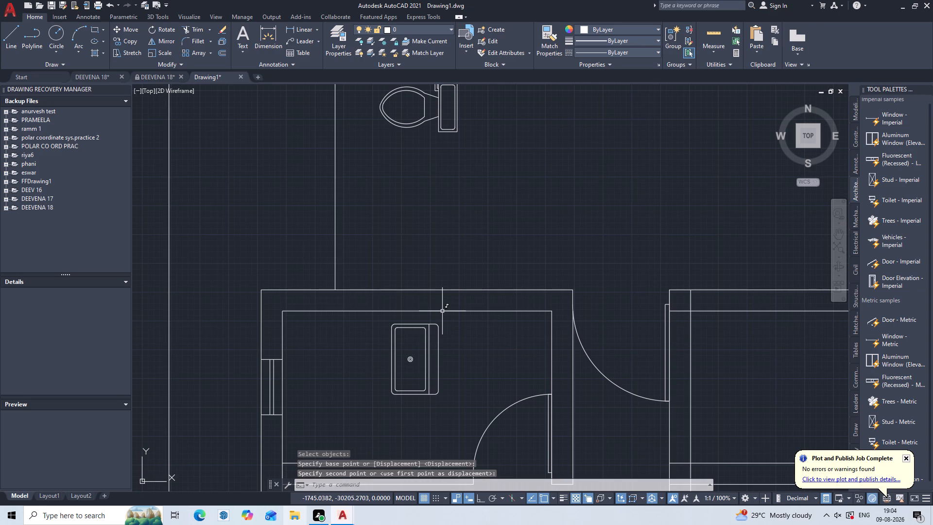
Rotate the copied sink 90° about its northeast corner so its back faces the north wall.
{"action": "type", "text": "RO"}
{"action": "key", "text": "Return"}
{"action": "left_click", "coordinate": [435, 324]}
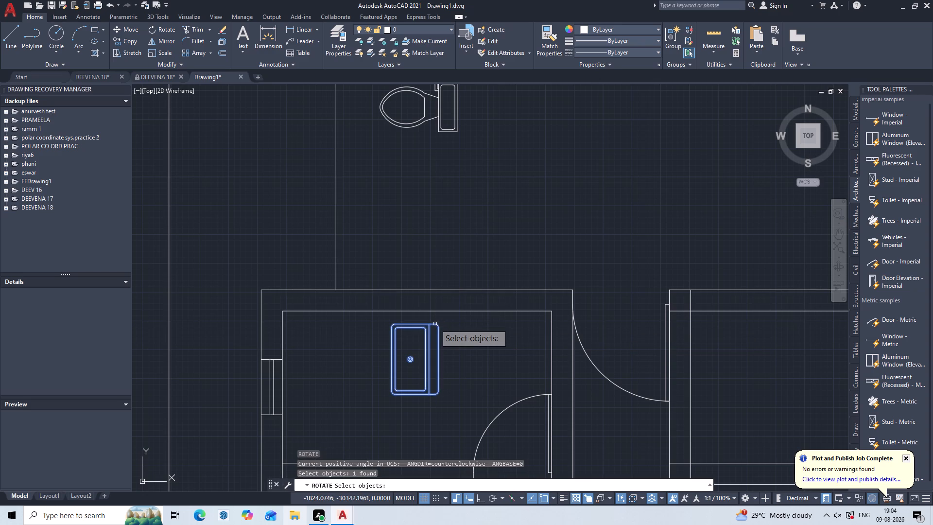
{"action": "key", "text": "Return"}
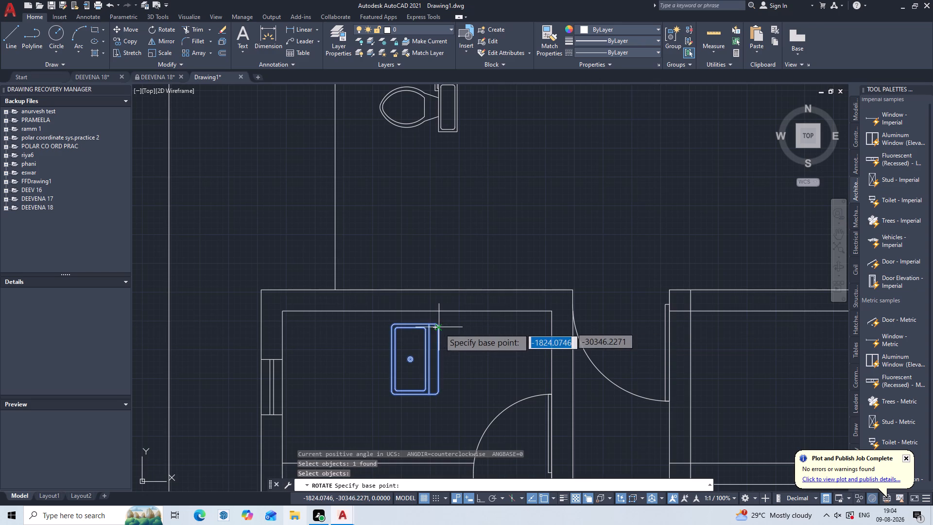
{"action": "left_click", "coordinate": [441, 329]}
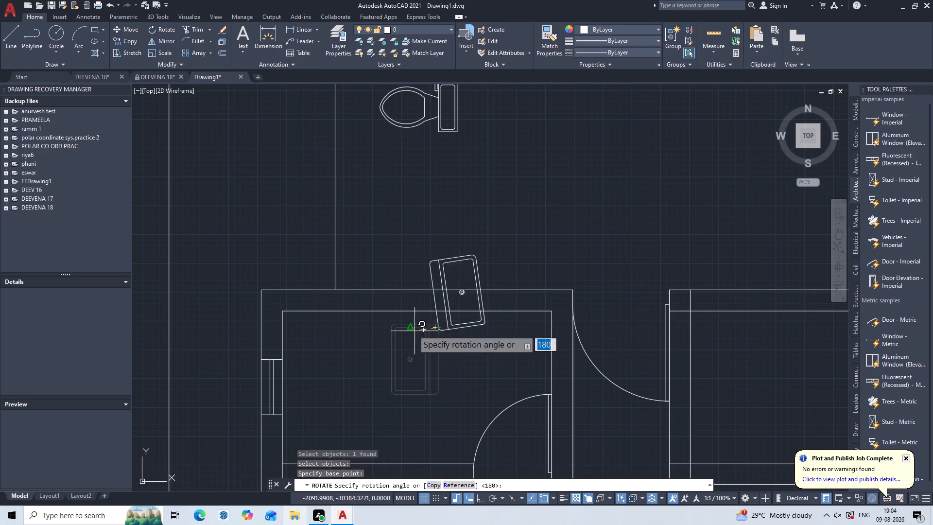
{"action": "left_click", "coordinate": [439, 239]}
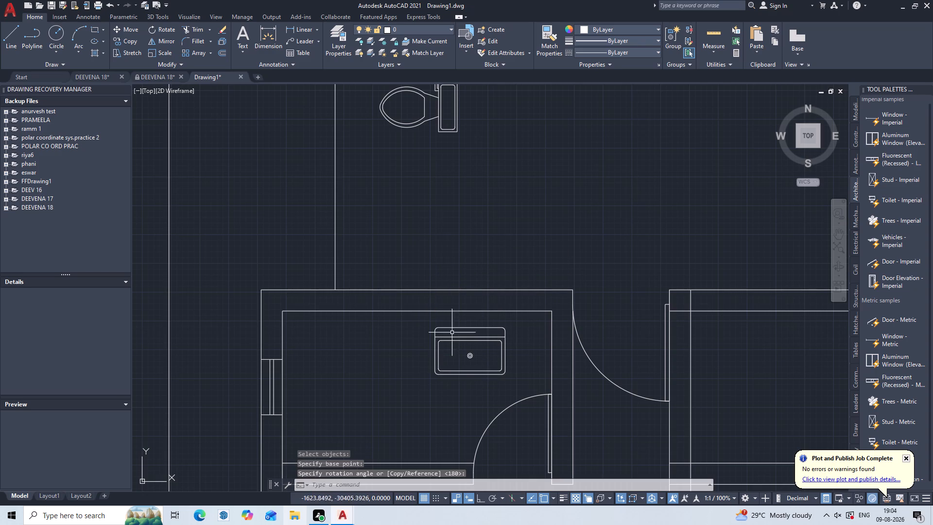
Move the rectangular sink in the lower plan's northwest room east against the room's east wall, just below the north wall.
{"action": "key", "text": "m"}
{"action": "key", "text": "Return"}
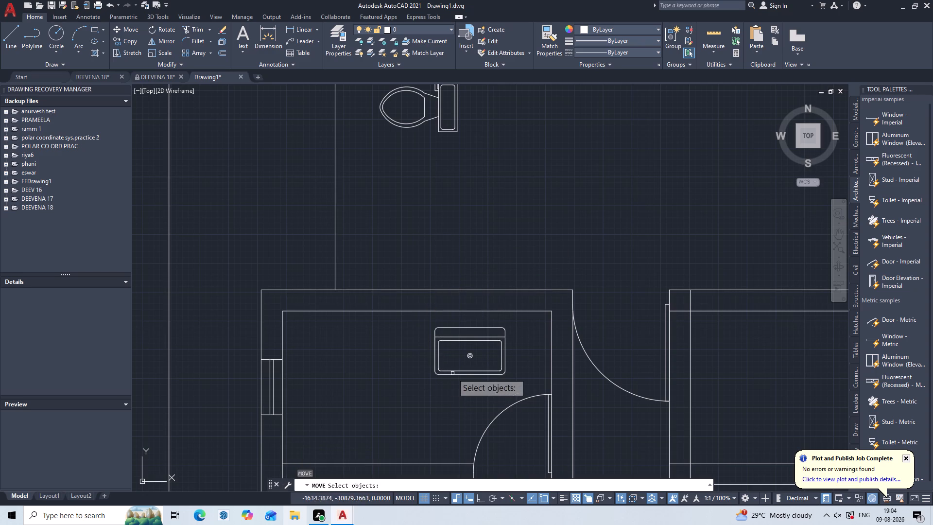
{"action": "left_click", "coordinate": [439, 350]}
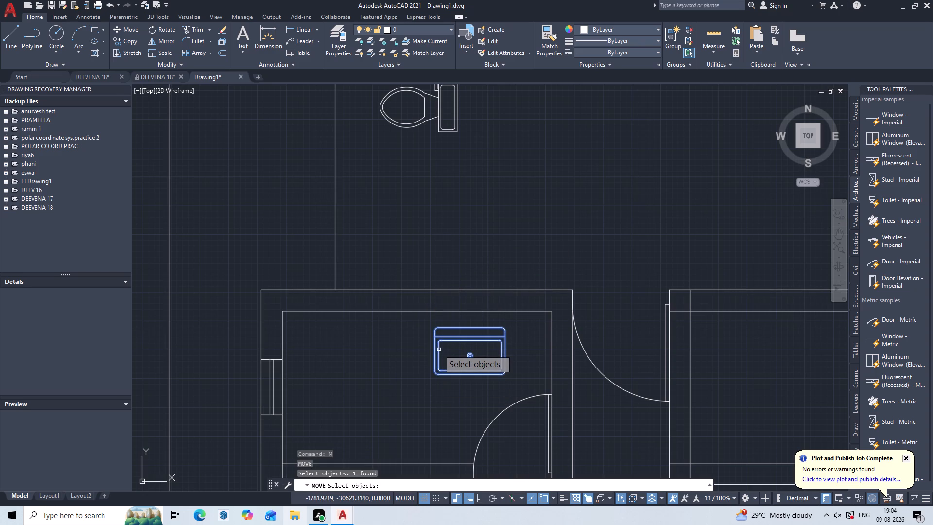
{"action": "key", "text": "Return"}
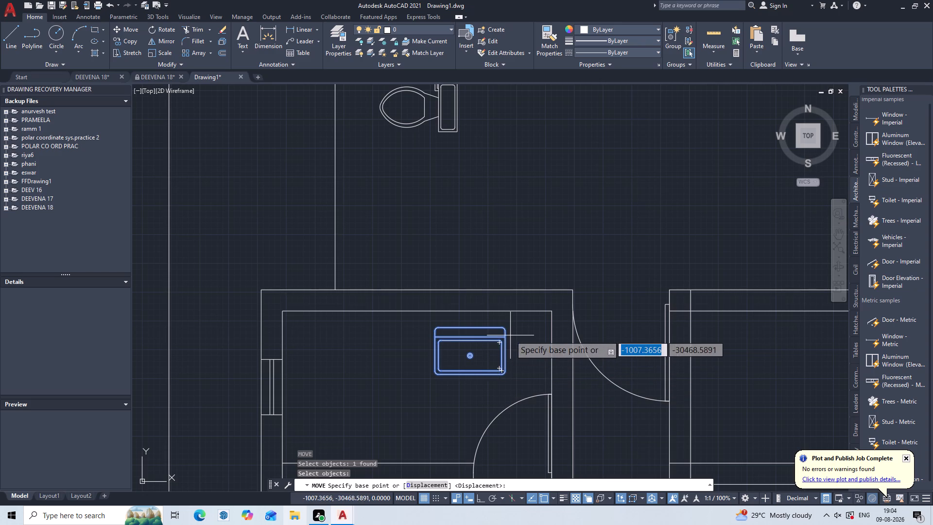
{"action": "left_click", "coordinate": [504, 331]}
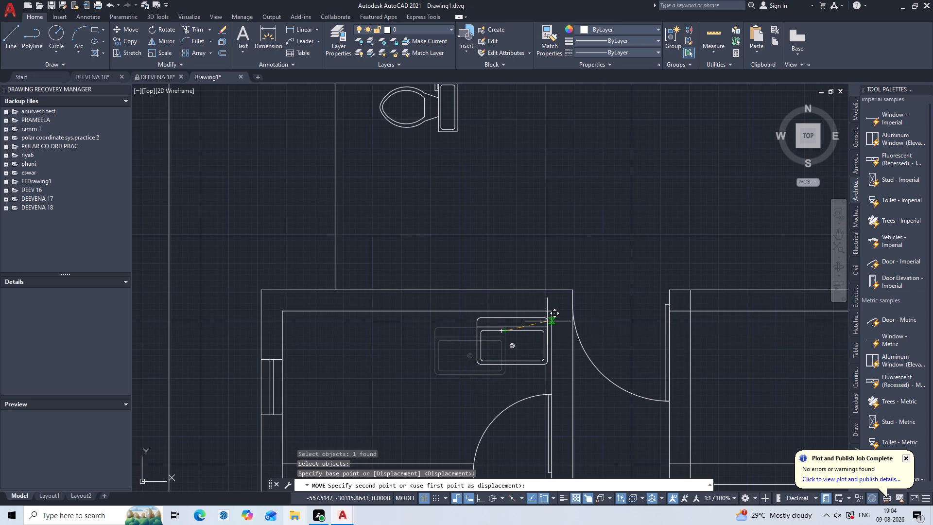
{"action": "left_click", "coordinate": [547, 321]}
Shift the sink slightly west to leave a small gap from the northwest room's east wall.
{"action": "key", "text": "m"}
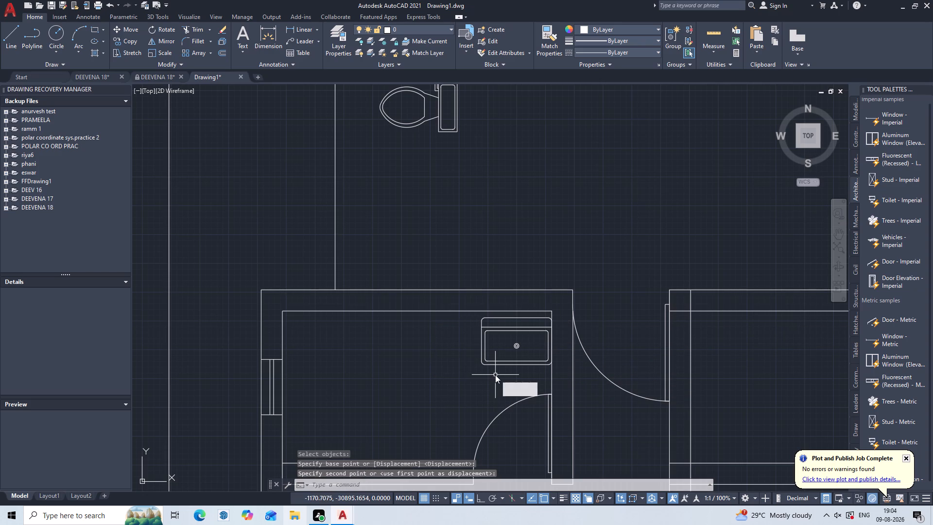
{"action": "key", "text": "Return"}
{"action": "left_click", "coordinate": [491, 361]}
{"action": "key", "text": "Return"}
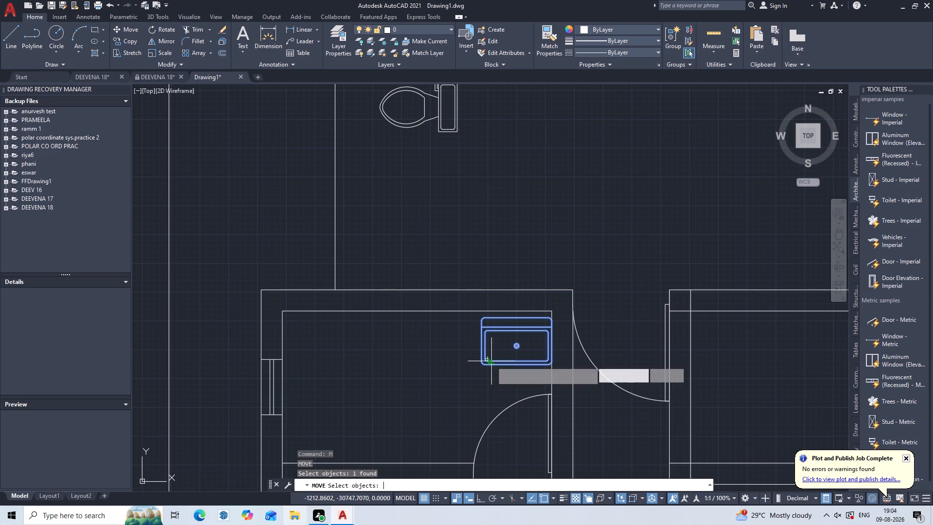
{"action": "left_click", "coordinate": [482, 366]}
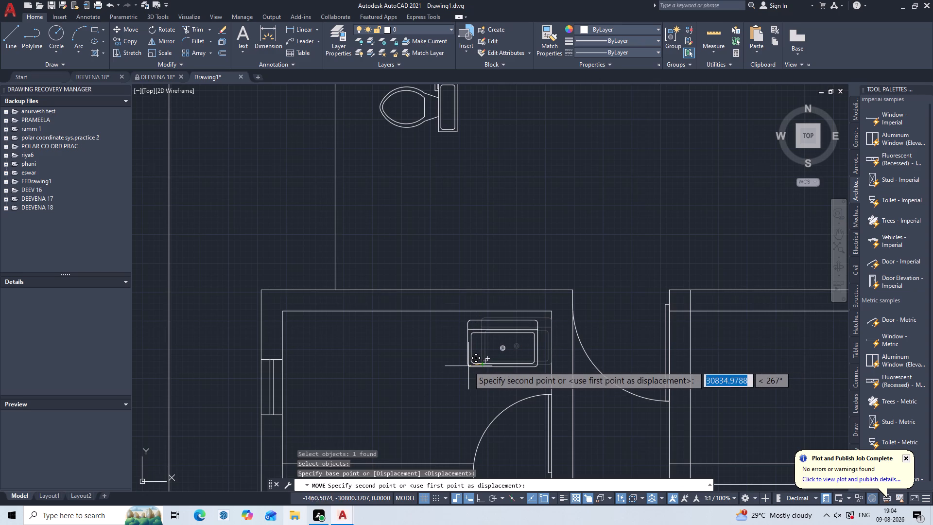
{"action": "left_click", "coordinate": [470, 366]}
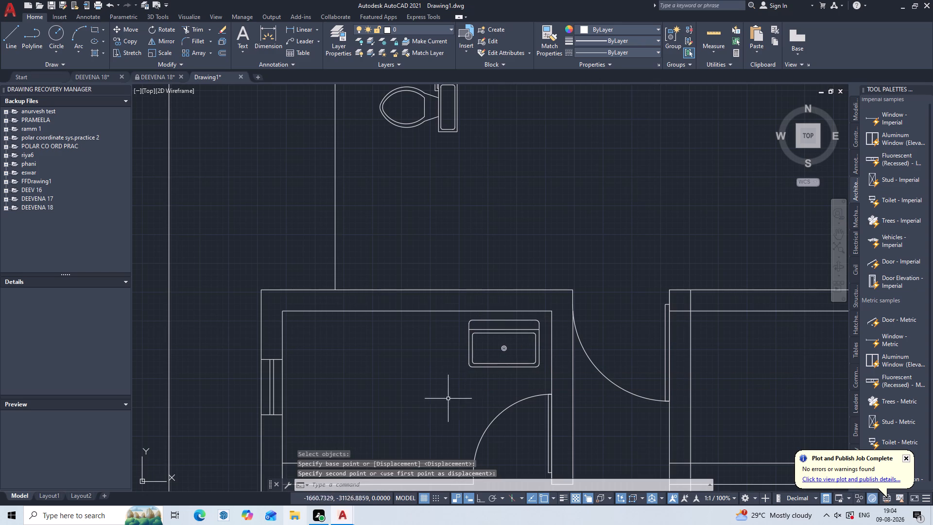
Rotate the copied toilet north of the lower plan 90° about its tank's back midpoint so the tank faces north.
{"action": "scroll", "coordinate": [406, 384], "scroll_direction": "down", "scroll_amount": 1}
{"action": "middle_click_drag", "start_coordinate": [406, 384], "coordinate": [438, 320]}
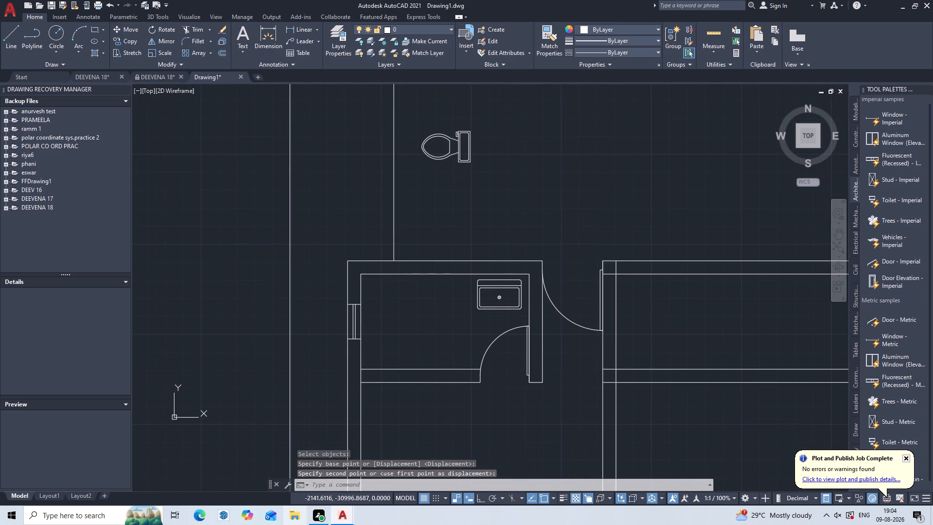
{"action": "type", "text": "RO"}
{"action": "key", "text": "Return"}
{"action": "left_click", "coordinate": [468, 133]}
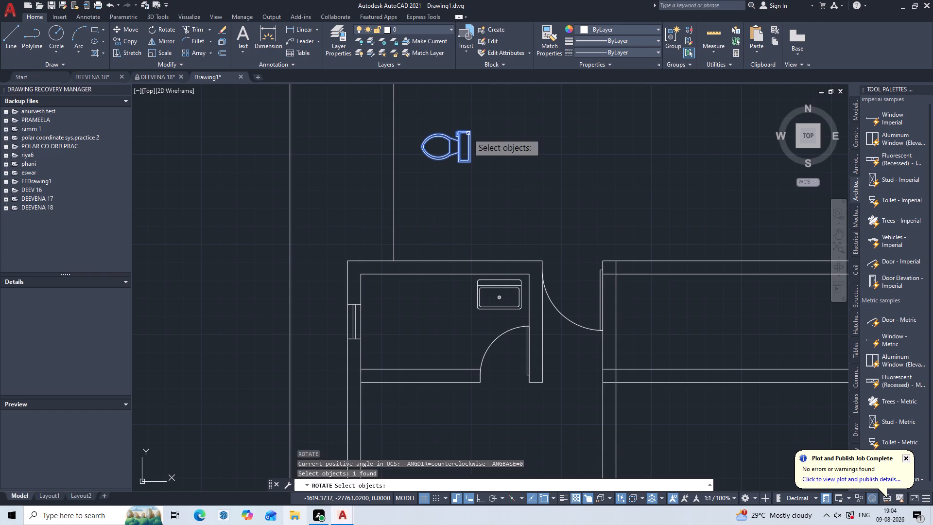
{"action": "key", "text": "Return"}
{"action": "left_click", "coordinate": [469, 148]}
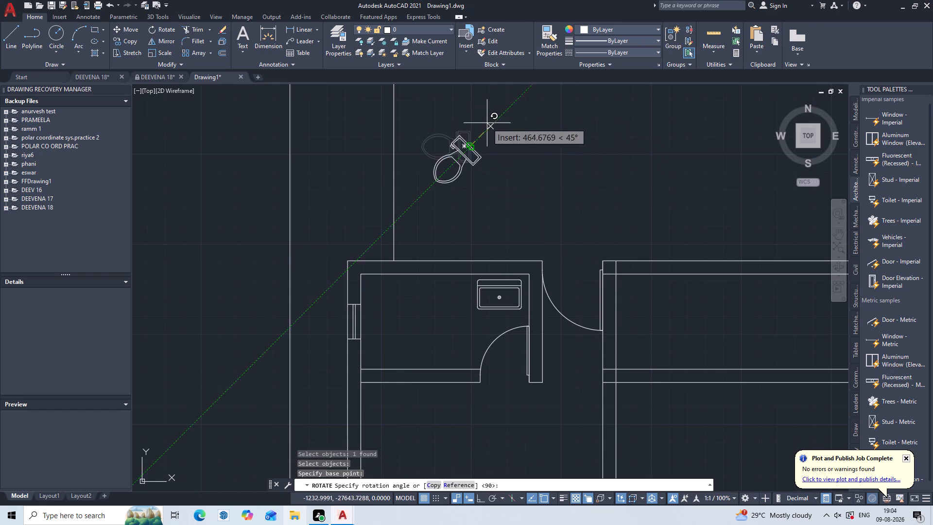
{"action": "left_click", "coordinate": [468, 104]}
Move the rotated toilet into the lower plan's northwest room, with its tank against the north wall, west of the sink.
{"action": "key", "text": "m"}
{"action": "key", "text": "Return"}
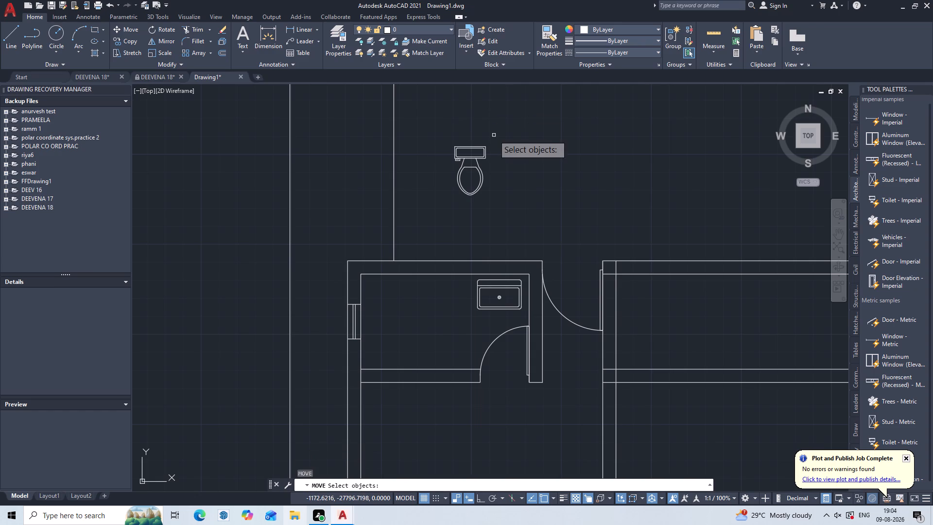
{"action": "left_click", "coordinate": [484, 151]}
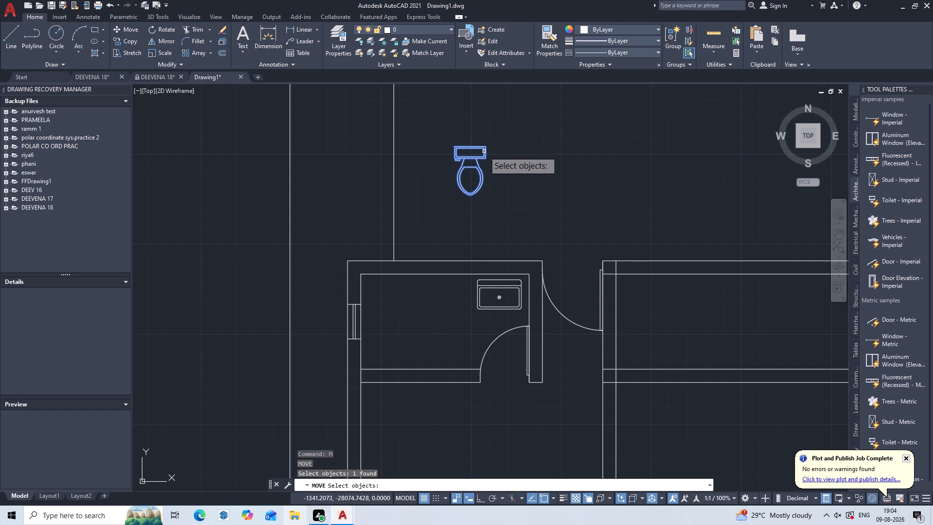
{"action": "key", "text": "Return"}
{"action": "left_click", "coordinate": [468, 145]}
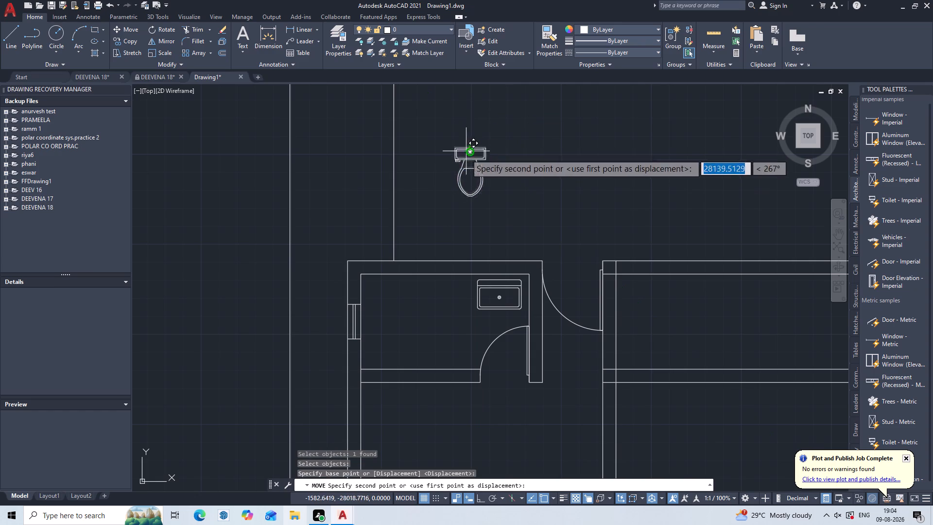
{"action": "left_click", "coordinate": [426, 276]}
Move the sink north so its back edge sits flush against the northwest room's north wall.
{"action": "scroll", "coordinate": [460, 314], "scroll_direction": "down", "scroll_amount": 2}
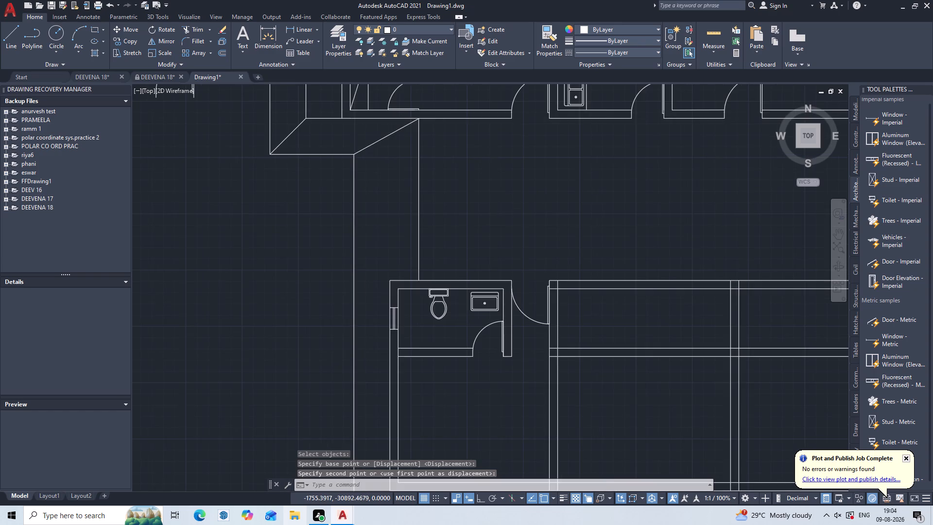
{"action": "middle_click_drag", "start_coordinate": [460, 314], "coordinate": [432, 275]}
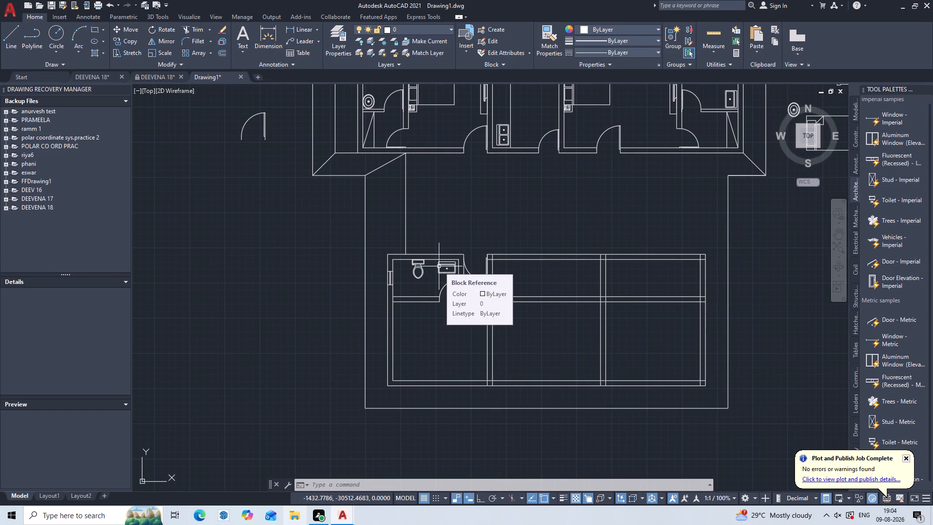
{"action": "scroll", "coordinate": [455, 261], "scroll_direction": "up", "scroll_amount": 4}
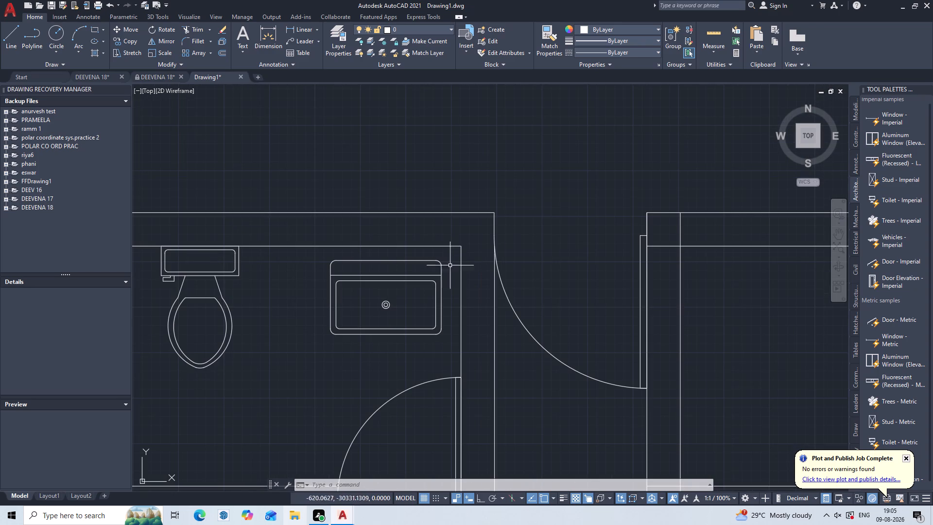
{"action": "key", "text": "m"}
{"action": "key", "text": "Return"}
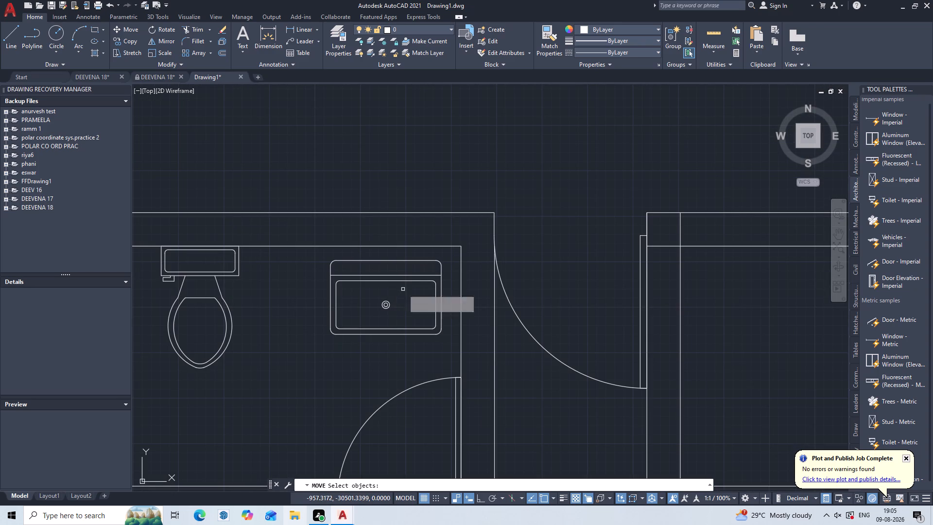
{"action": "left_click", "coordinate": [407, 275]}
{"action": "key", "text": "Return"}
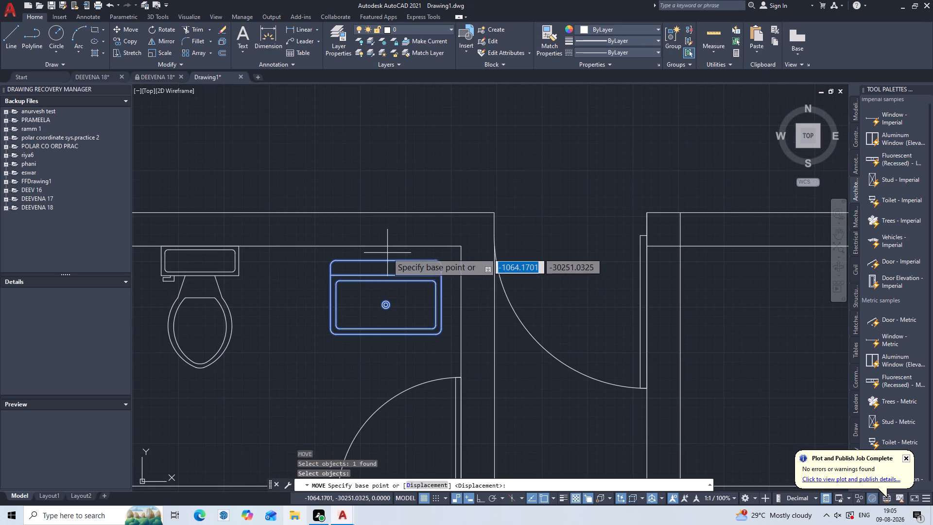
{"action": "left_click", "coordinate": [382, 260]}
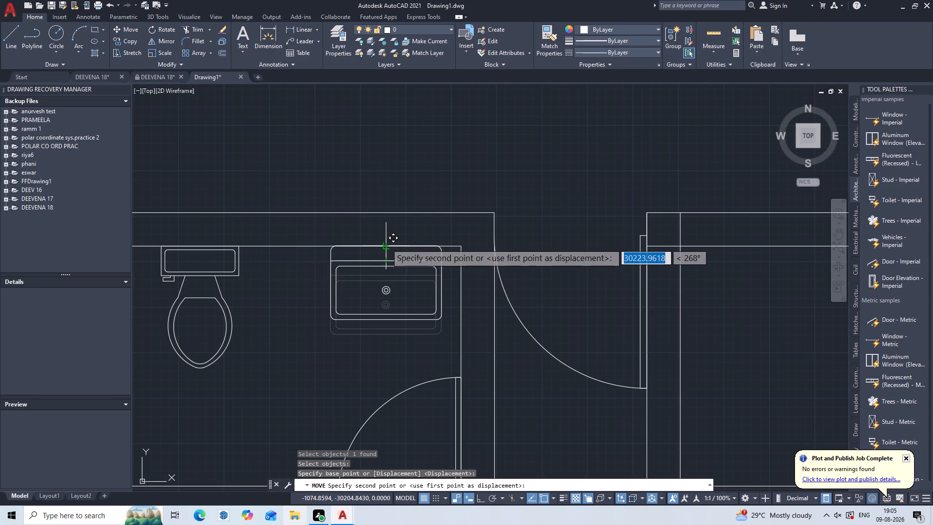
{"action": "left_click", "coordinate": [386, 244]}
Move the rectangular sink in the upper plan's east bathroom east so its back sits flush against the east wall.
{"action": "scroll", "coordinate": [380, 296], "scroll_direction": "down", "scroll_amount": 4}
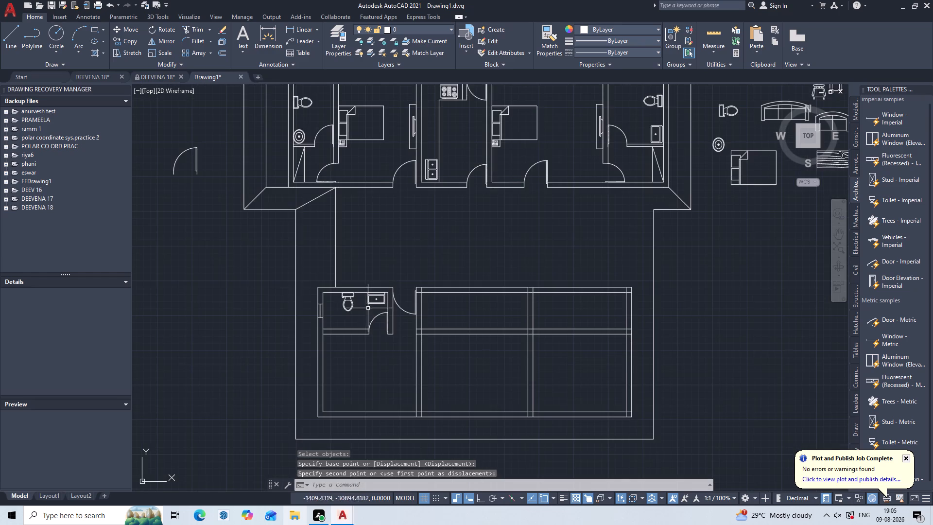
{"action": "middle_click_drag", "start_coordinate": [360, 315], "coordinate": [428, 269]}
{"action": "middle_click_drag", "start_coordinate": [472, 192], "coordinate": [372, 322]}
{"action": "scroll", "coordinate": [632, 237], "scroll_direction": "up", "scroll_amount": 1}
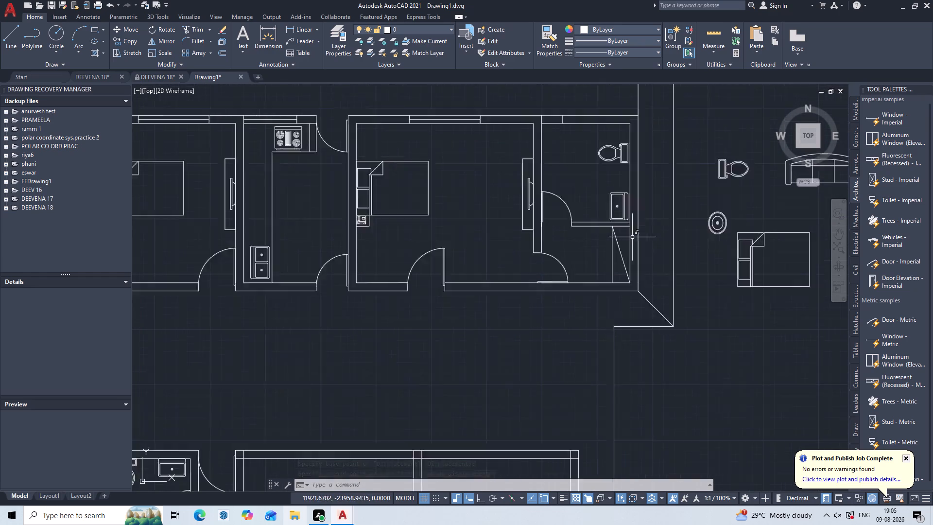
{"action": "scroll", "coordinate": [632, 237], "scroll_direction": "up", "scroll_amount": 2}
{"action": "scroll", "coordinate": [617, 190], "scroll_direction": "up", "scroll_amount": 2}
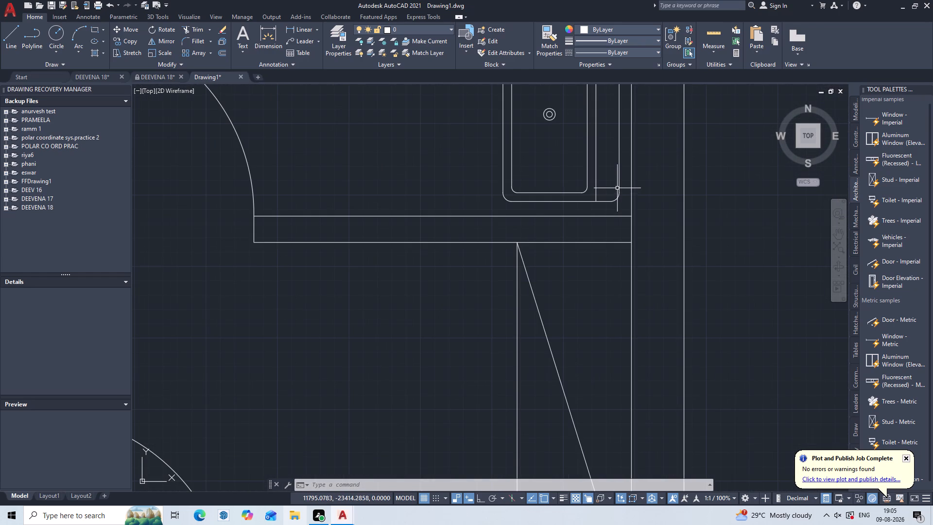
{"action": "scroll", "coordinate": [618, 189], "scroll_direction": "up", "scroll_amount": 1}
{"action": "scroll", "coordinate": [619, 189], "scroll_direction": "down", "scroll_amount": 5}
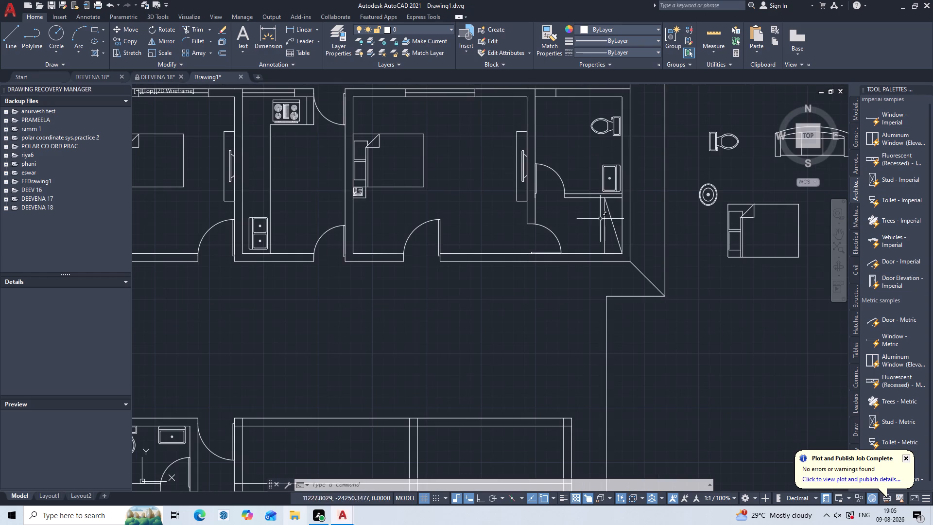
{"action": "scroll", "coordinate": [621, 182], "scroll_direction": "up", "scroll_amount": 6}
{"action": "middle_click_drag", "start_coordinate": [602, 188], "coordinate": [586, 216]}
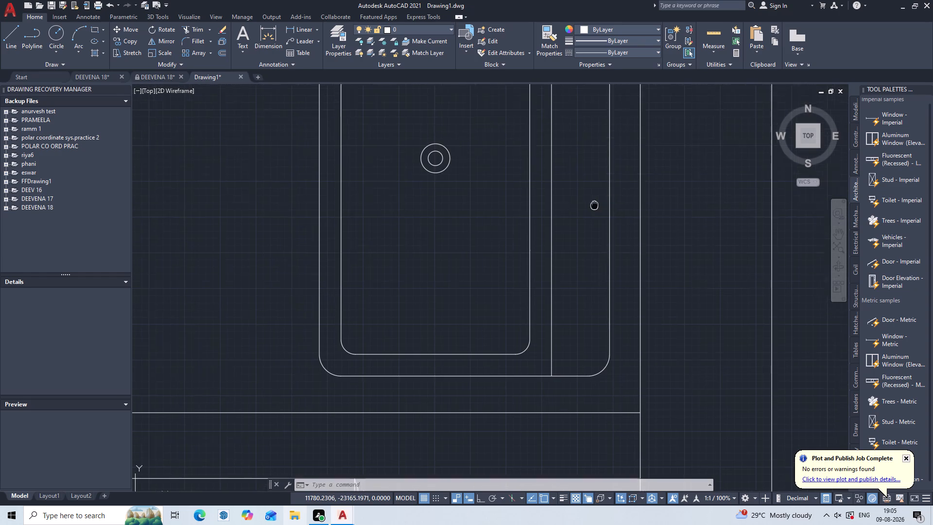
{"action": "middle_click_drag", "start_coordinate": [586, 216], "coordinate": [498, 302]}
{"action": "key", "text": "m"}
{"action": "key", "text": "Return"}
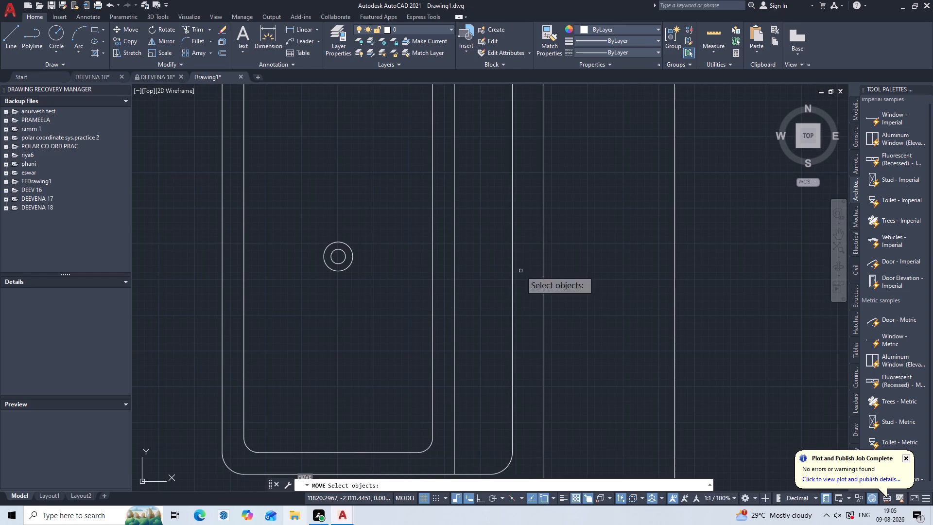
{"action": "left_click", "coordinate": [511, 193]}
{"action": "key", "text": "Return"}
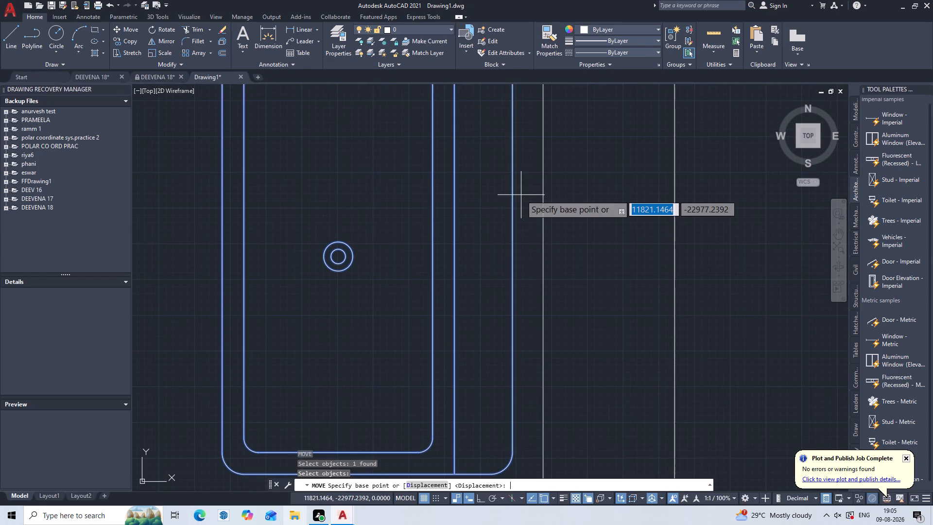
{"action": "left_click", "coordinate": [510, 195]}
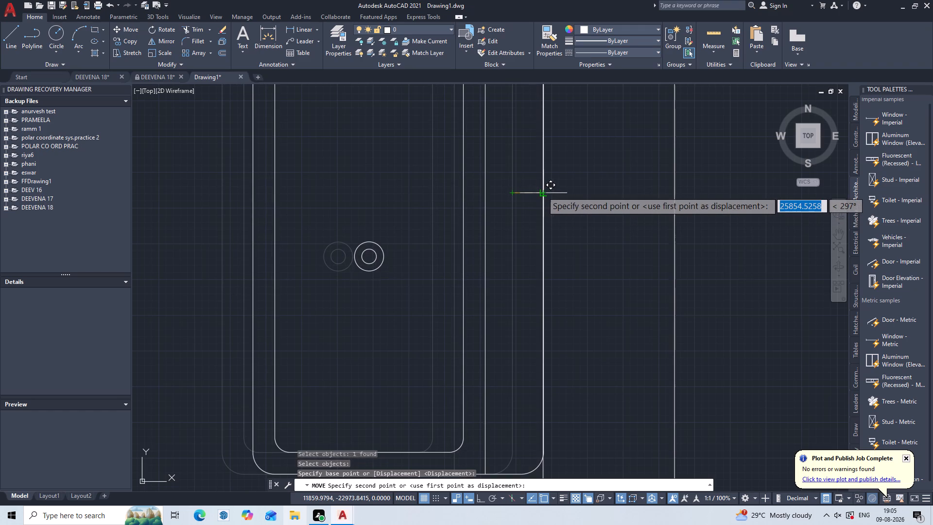
{"action": "left_click", "coordinate": [542, 192]}
Examine the lower plan's northwest bathroom layout and compare it with the furnished rooms of the upper plan.
{"action": "scroll", "coordinate": [548, 222], "scroll_direction": "down", "scroll_amount": 5}
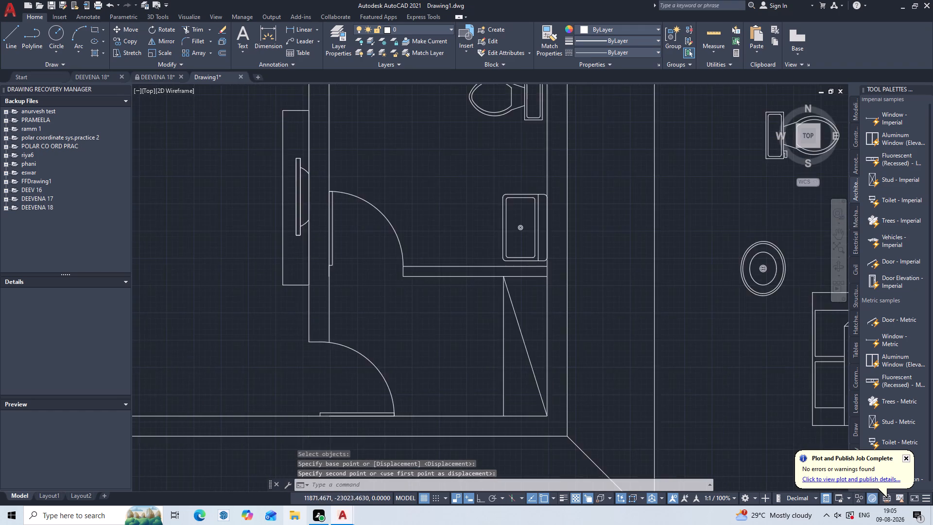
{"action": "middle_click_drag", "start_coordinate": [503, 257], "coordinate": [606, 169]}
{"action": "scroll", "coordinate": [606, 169], "scroll_direction": "down", "scroll_amount": 2}
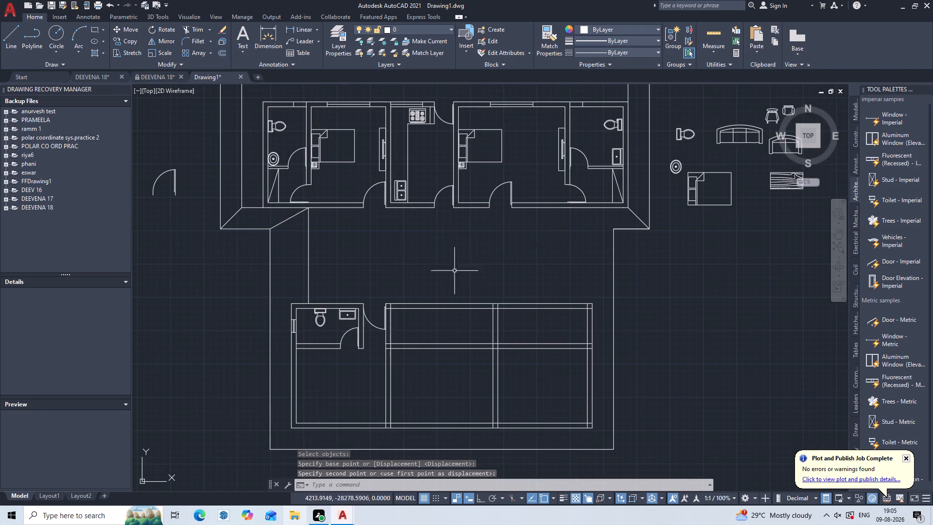
{"action": "middle_click_drag", "start_coordinate": [445, 281], "coordinate": [566, 196]}
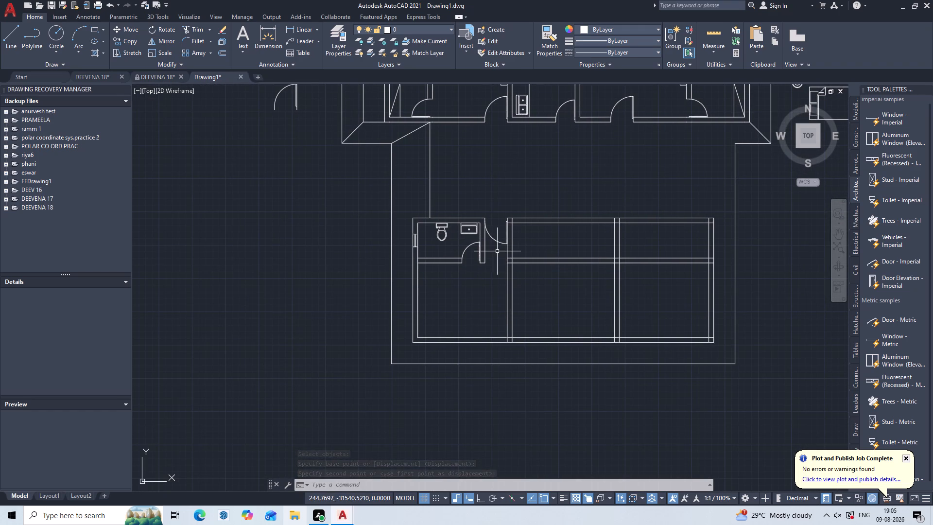
{"action": "scroll", "coordinate": [455, 258], "scroll_direction": "up", "scroll_amount": 3}
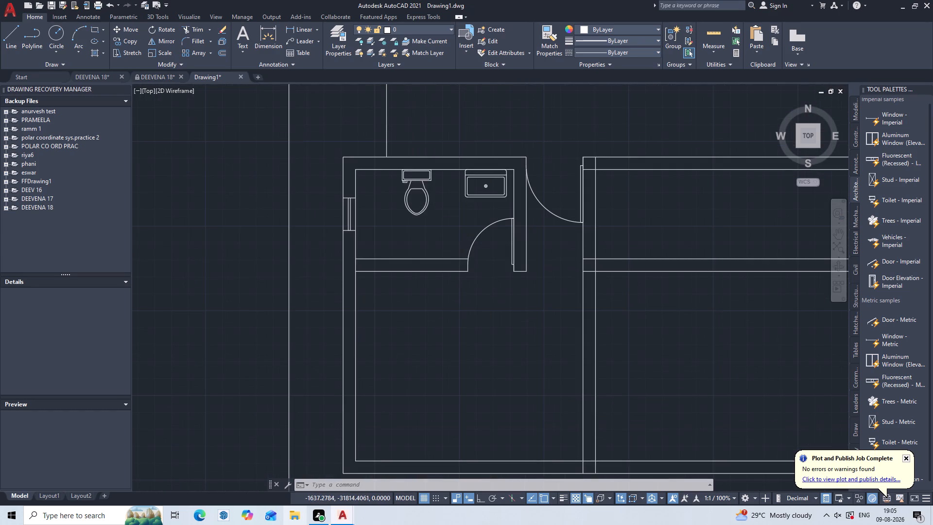
{"action": "middle_click_drag", "start_coordinate": [455, 257], "coordinate": [463, 284]}
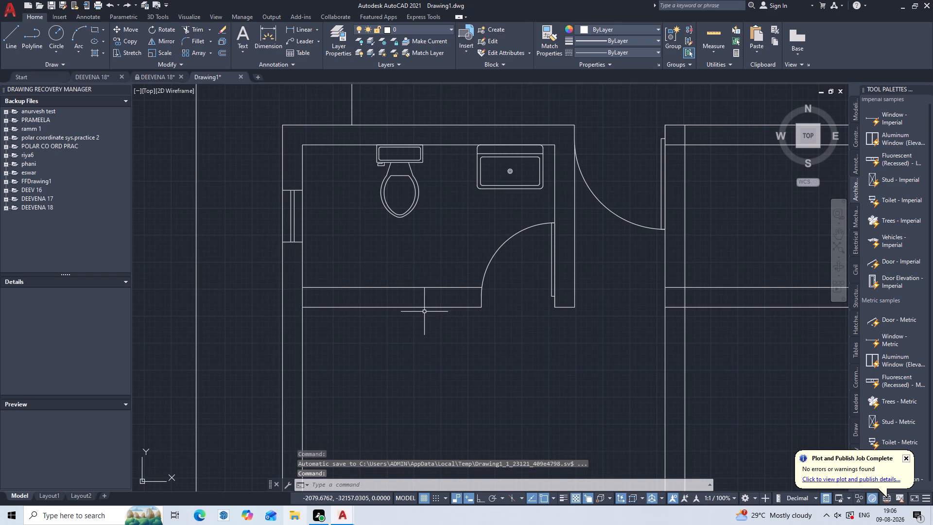
{"action": "scroll", "coordinate": [479, 186], "scroll_direction": "down", "scroll_amount": 2}
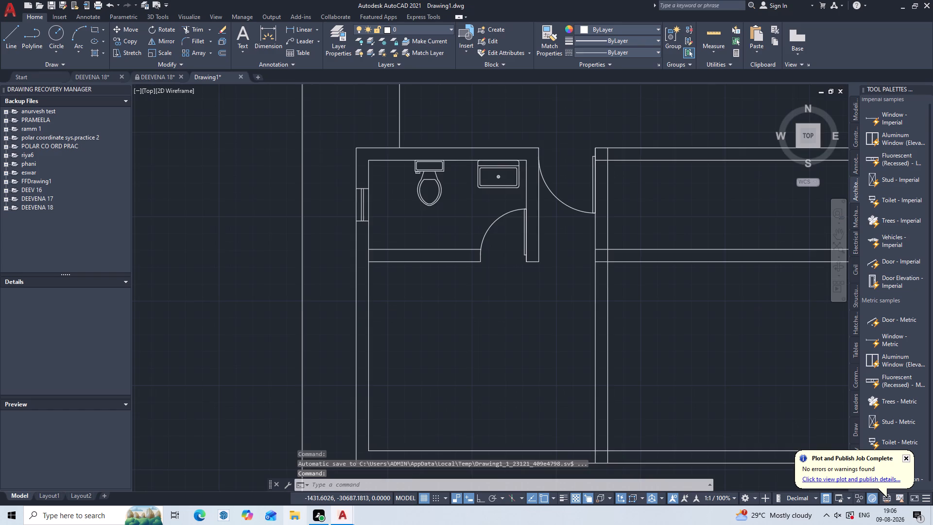
{"action": "middle_click_drag", "start_coordinate": [479, 186], "coordinate": [487, 353]}
{"action": "middle_click_drag", "start_coordinate": [446, 182], "coordinate": [424, 342]}
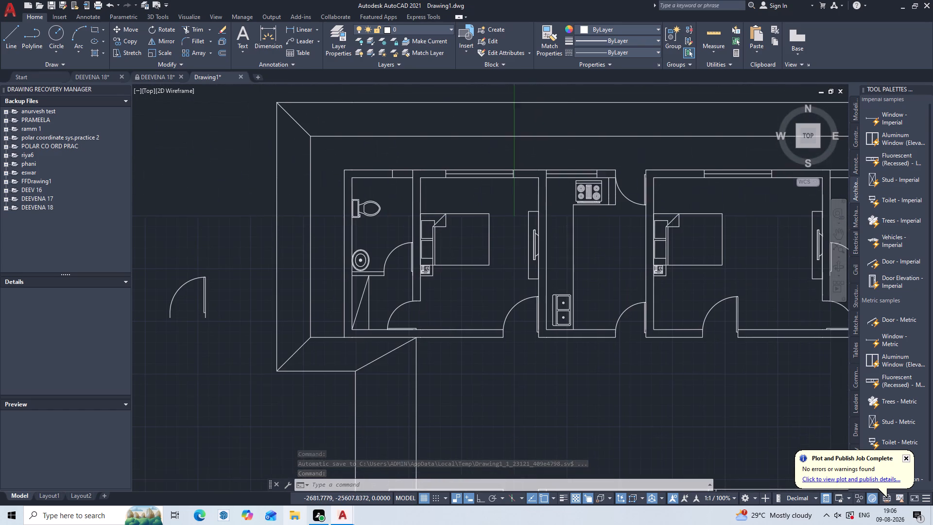
Copy the bed and bedside table from the upper plan's west bedroom into the lower plan's southwest room, with the headboard against the west wall.
{"action": "scroll", "coordinate": [490, 260], "scroll_direction": "up", "scroll_amount": 1}
{"action": "left_click", "coordinate": [500, 156]}
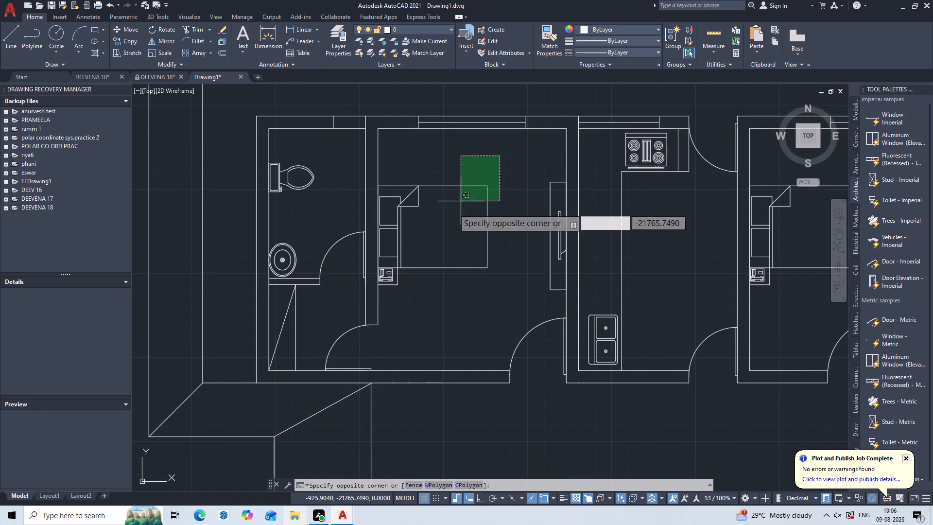
{"action": "left_click", "coordinate": [388, 307]}
{"action": "type", "text": "COP"}
{"action": "key", "text": "Return"}
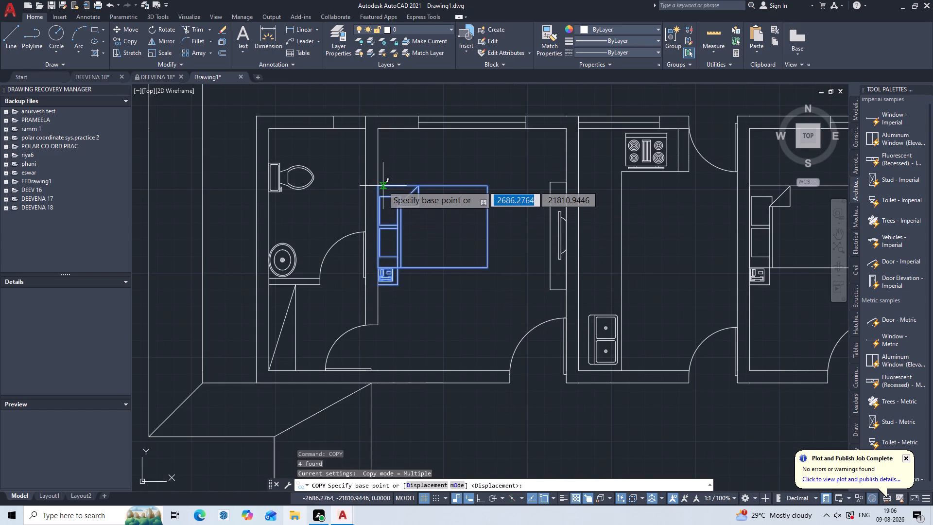
{"action": "left_click", "coordinate": [378, 187]}
{"action": "scroll", "coordinate": [373, 354], "scroll_direction": "down", "scroll_amount": 2}
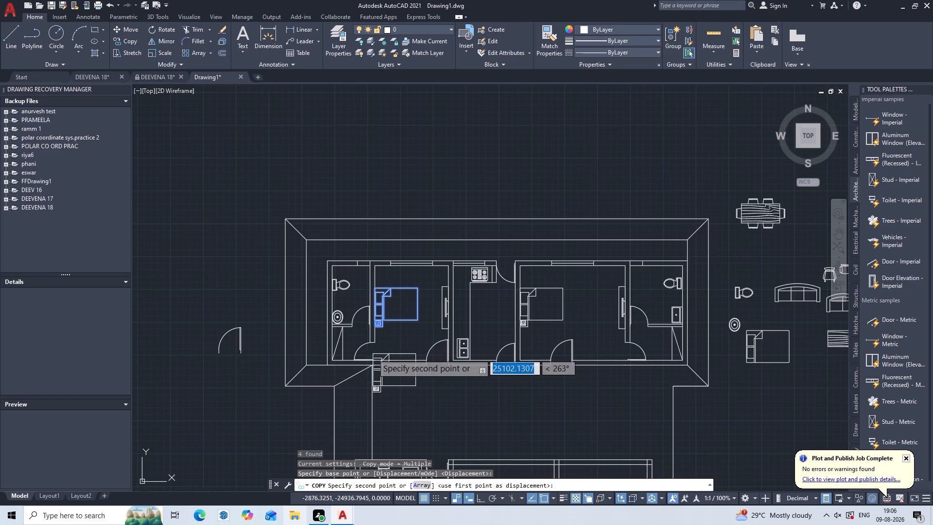
{"action": "middle_click_drag", "start_coordinate": [373, 354], "coordinate": [367, 164]}
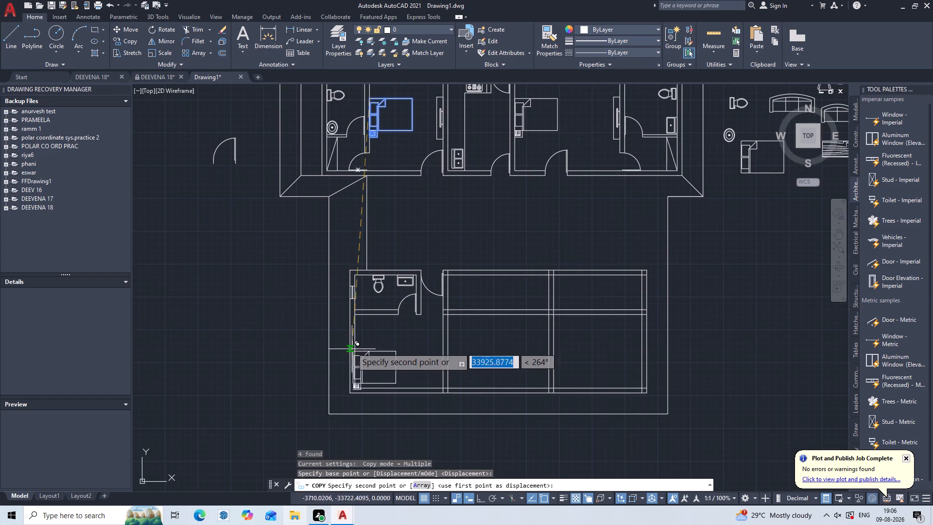
{"action": "scroll", "coordinate": [352, 342], "scroll_direction": "up", "scroll_amount": 3}
{"action": "middle_click_drag", "start_coordinate": [358, 304], "coordinate": [365, 279]}
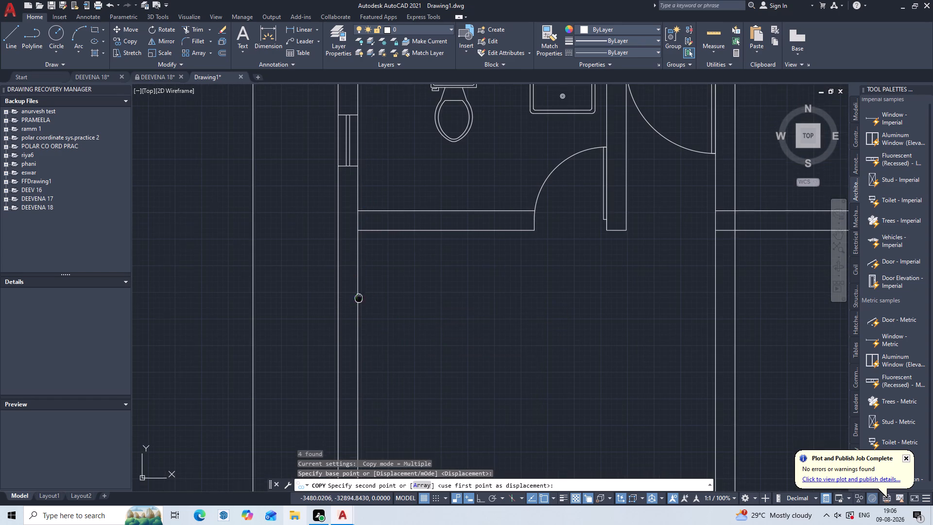
{"action": "middle_click_drag", "start_coordinate": [365, 279], "coordinate": [359, 205]}
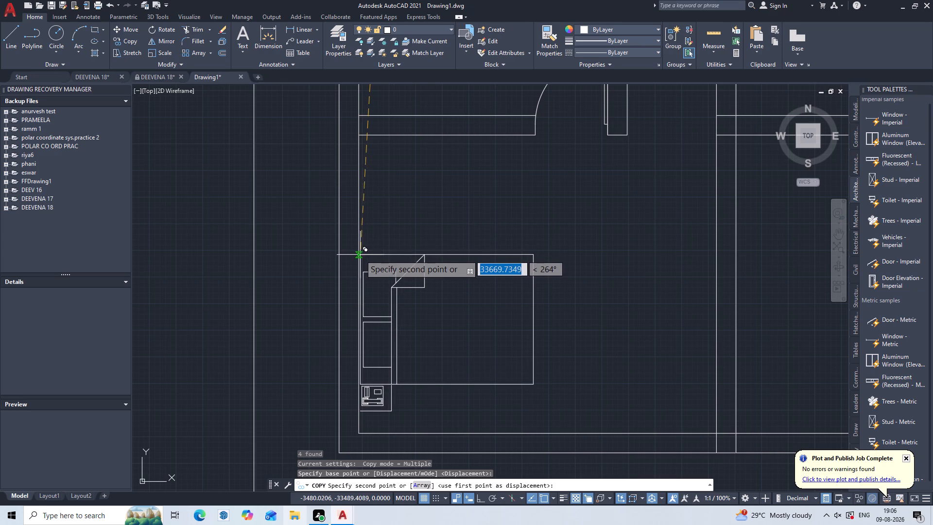
{"action": "left_click", "coordinate": [359, 256]}
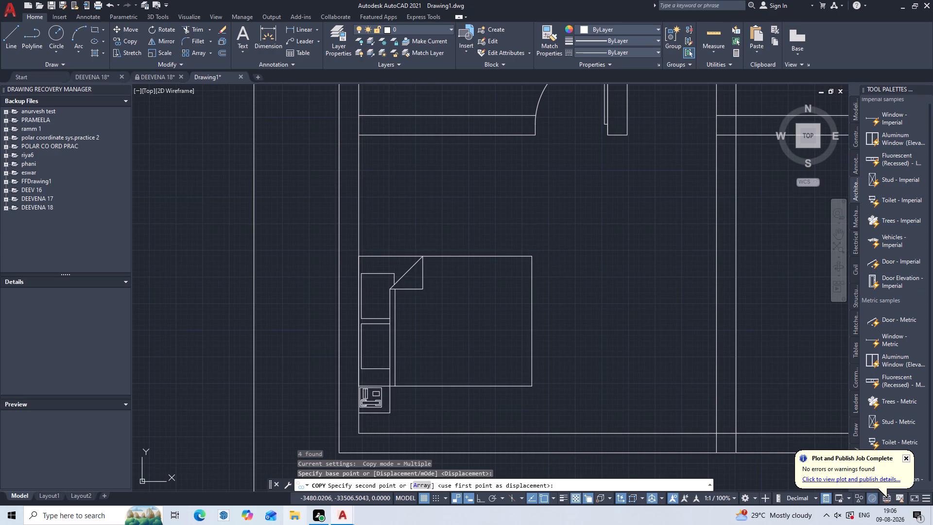
{"action": "key", "text": "Escape"}
Draw a vertical line across the southwest room's south wall, starting midway between the room's inner west and east walls, with ortho on.
{"action": "scroll", "coordinate": [438, 254], "scroll_direction": "down", "scroll_amount": 1}
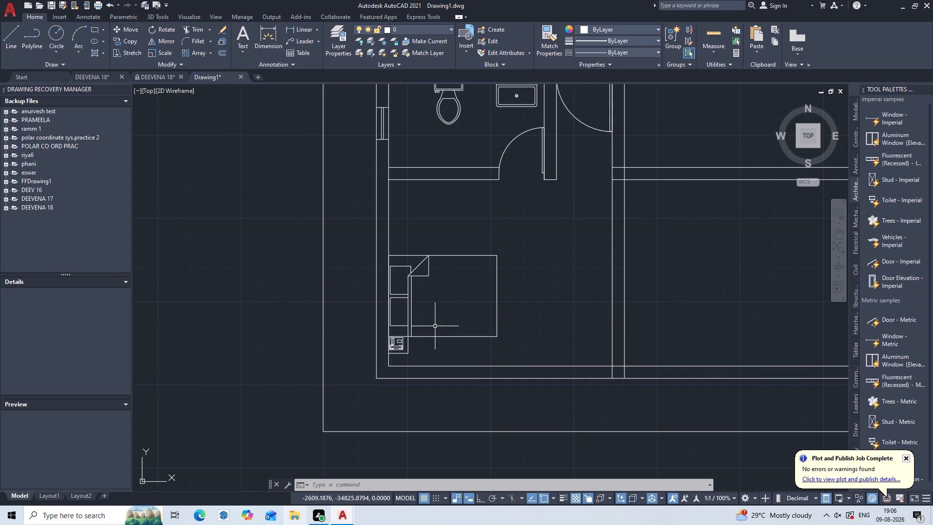
{"action": "key", "text": "l"}
{"action": "key", "text": "Return"}
{"action": "key", "text": "m"}
{"action": "key", "text": "2"}
{"action": "key", "text": "p"}
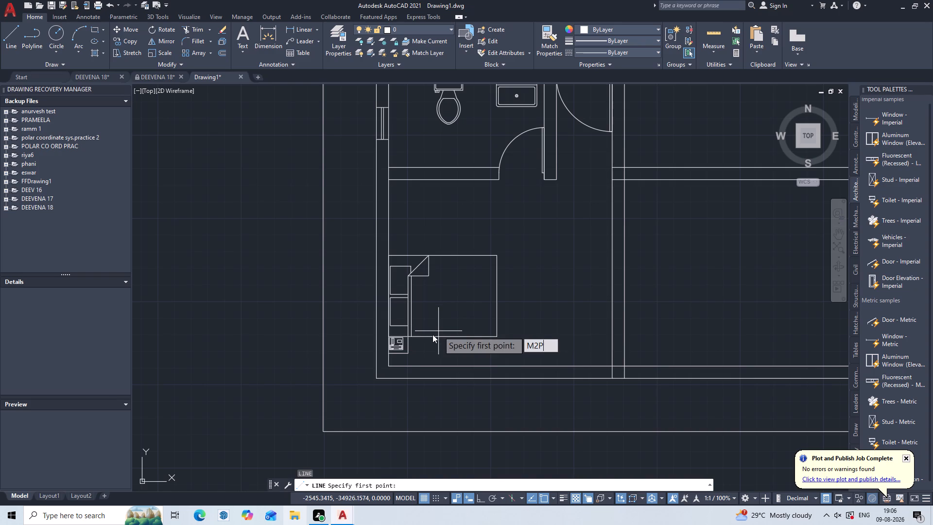
{"action": "key", "text": "Return"}
{"action": "middle_click_drag", "start_coordinate": [416, 353], "coordinate": [297, 291]}
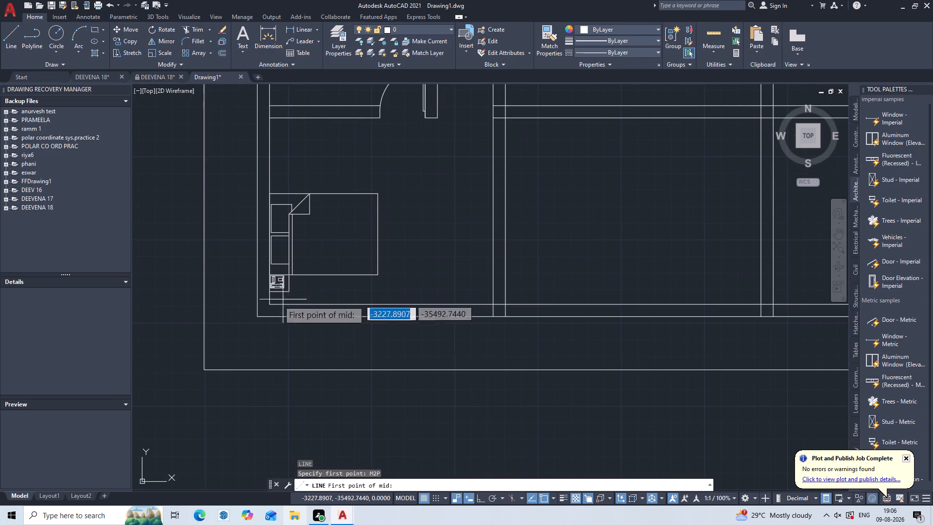
{"action": "left_click", "coordinate": [266, 305]}
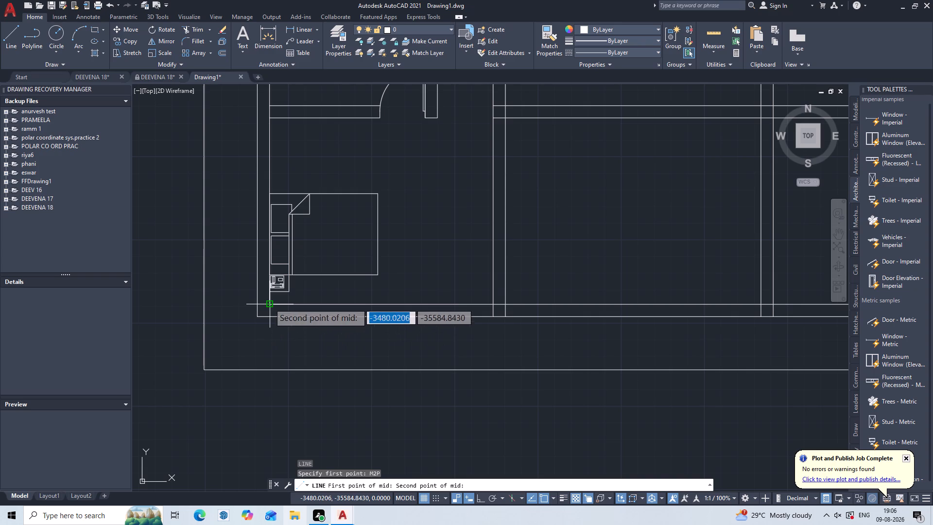
{"action": "left_click", "coordinate": [491, 301]}
{"action": "key", "text": "F8"}
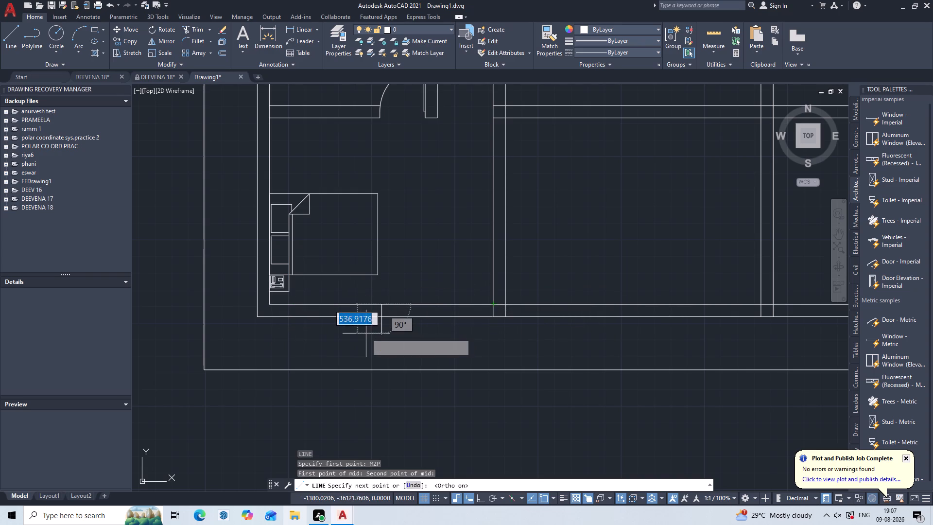
{"action": "left_click", "coordinate": [382, 319]}
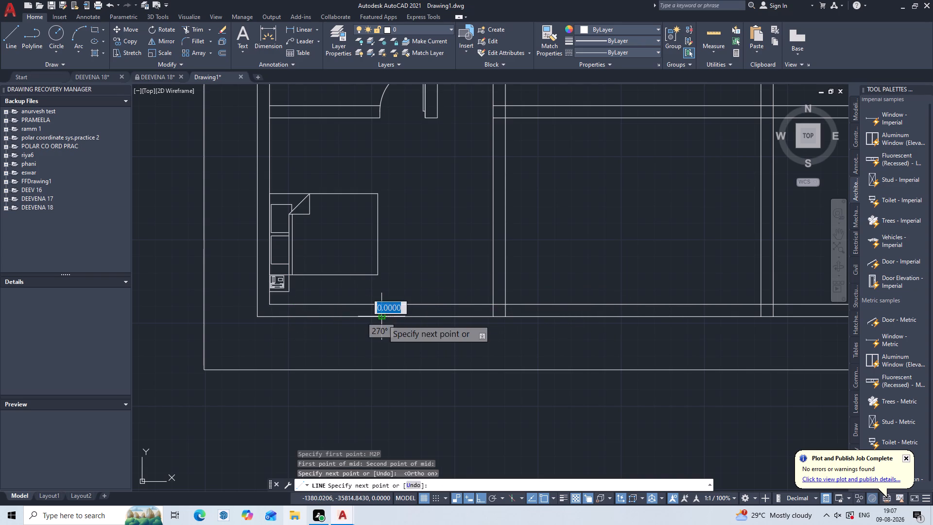
{"action": "key", "text": "Escape"}
Offset the short line across the south wall by 1000 to both its west and east sides.
{"action": "scroll", "coordinate": [383, 319], "scroll_direction": "up", "scroll_amount": 3}
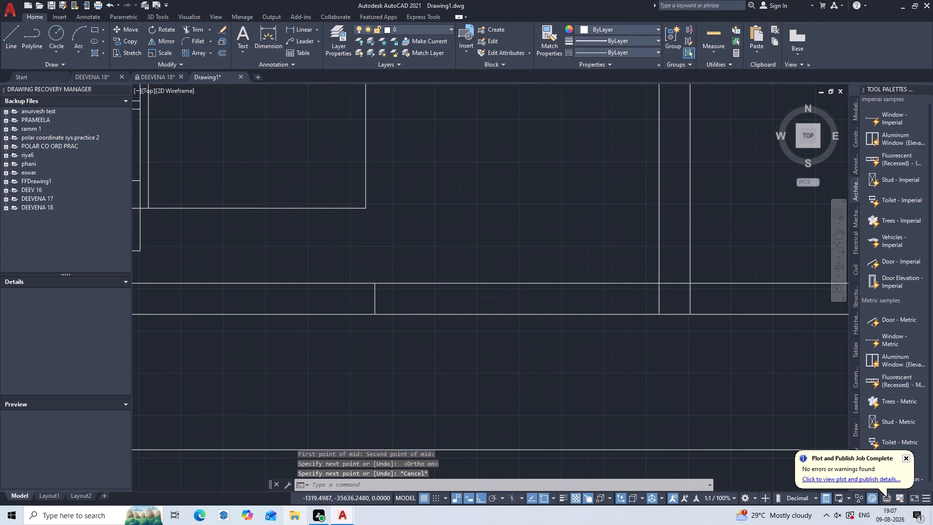
{"action": "key", "text": "o"}
{"action": "key", "text": "Return"}
{"action": "type", "text": "100"}
{"action": "key", "text": "0"}
{"action": "key", "text": "Return"}
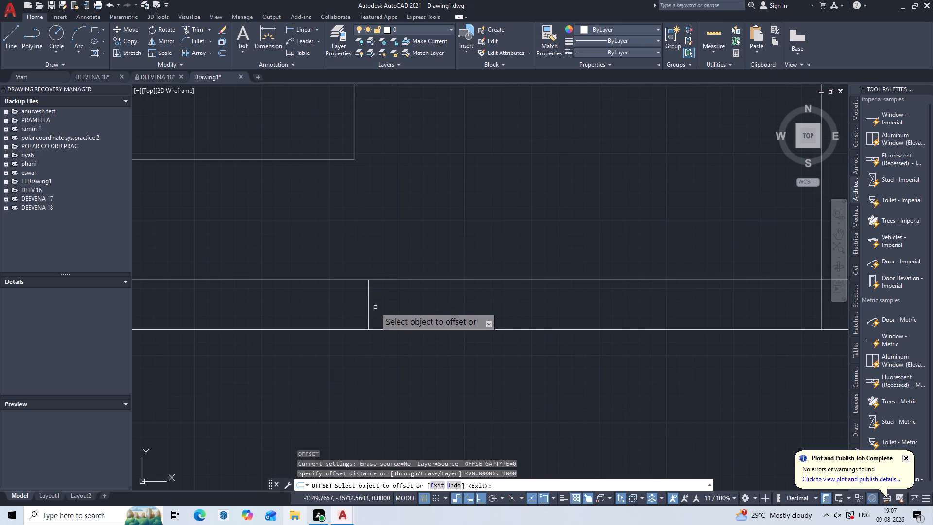
{"action": "left_click", "coordinate": [367, 319]}
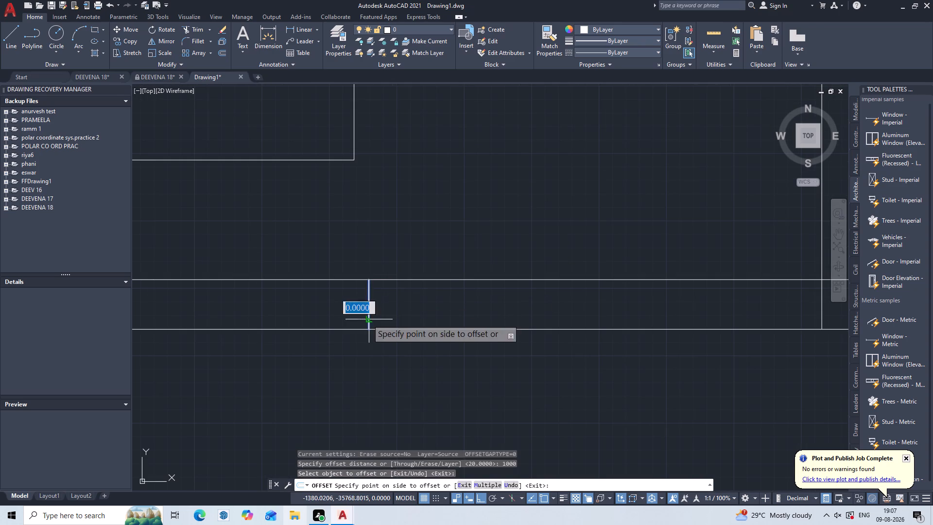
{"action": "left_click", "coordinate": [357, 319]}
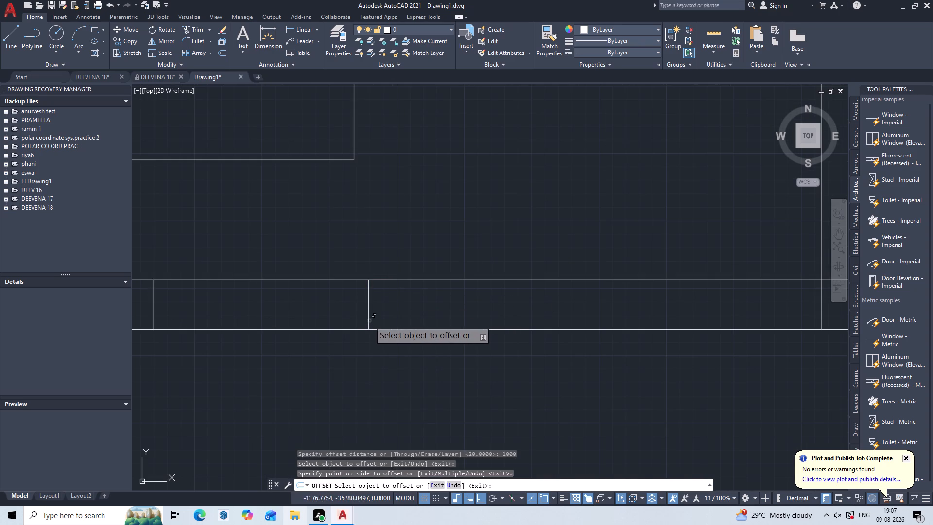
{"action": "left_click", "coordinate": [369, 321]}
{"action": "left_click", "coordinate": [390, 310]}
{"action": "key", "text": "Escape"}
{"action": "key", "text": "Escape"}
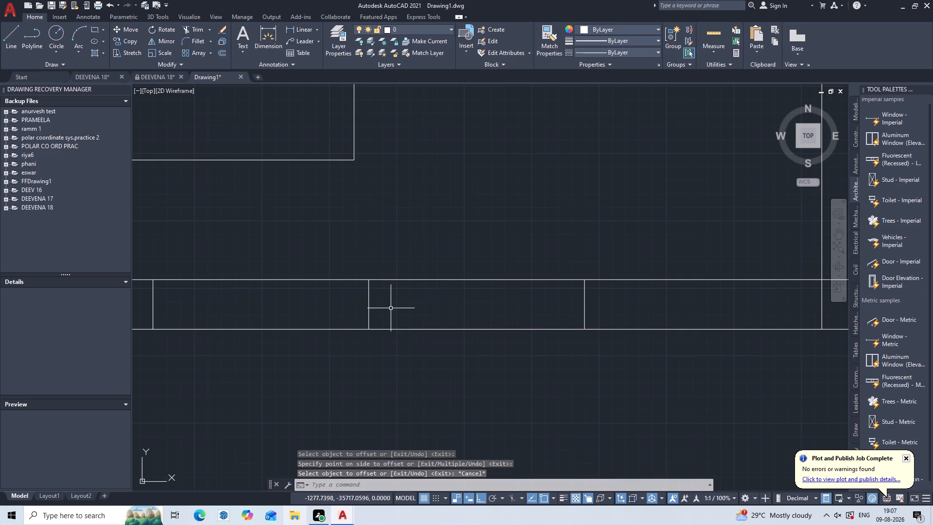
Delete the middle line between the two offset window end lines in the south wall.
{"action": "left_click", "coordinate": [379, 299]}
{"action": "left_click", "coordinate": [362, 311]}
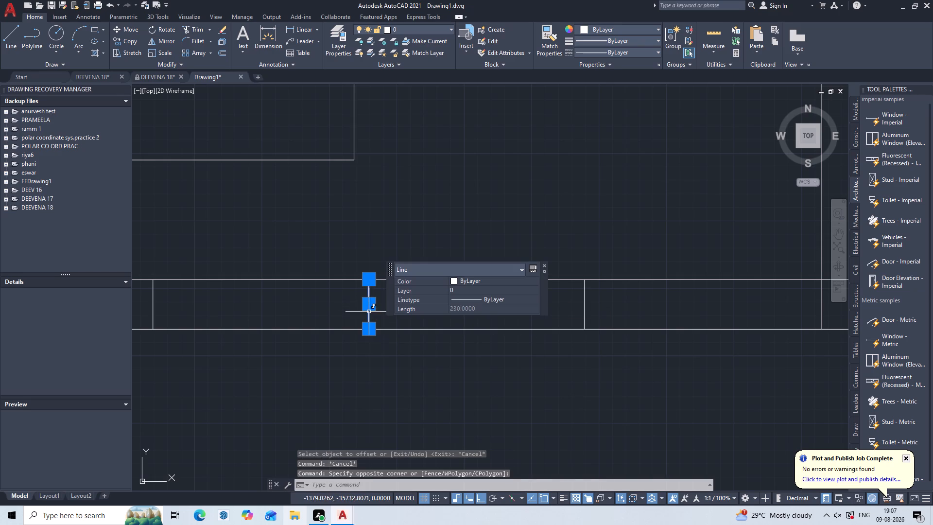
{"action": "key", "text": "Delete"}
Draw the window's 2000-long horizontal centre line between the midpoints of the two end lines in the south wall.
{"action": "key", "text": "l"}
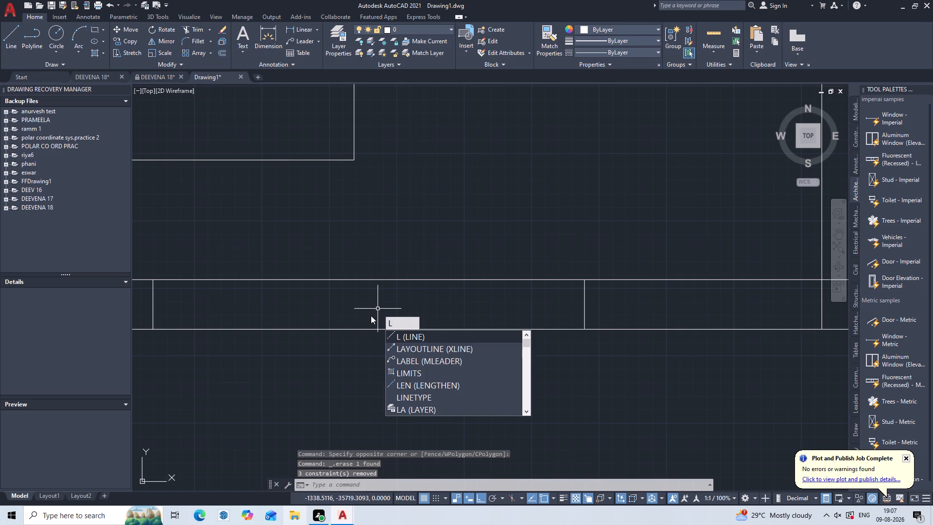
{"action": "key", "text": "Return"}
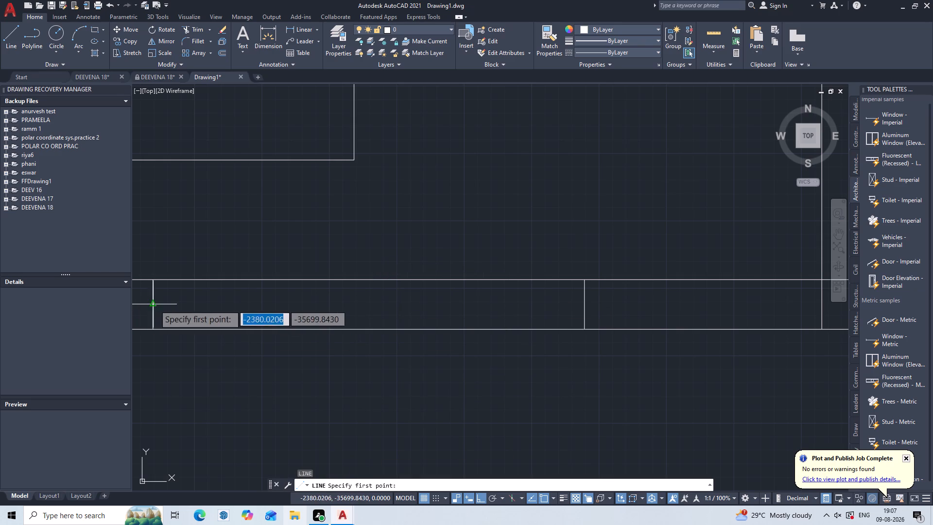
{"action": "left_click", "coordinate": [150, 303]}
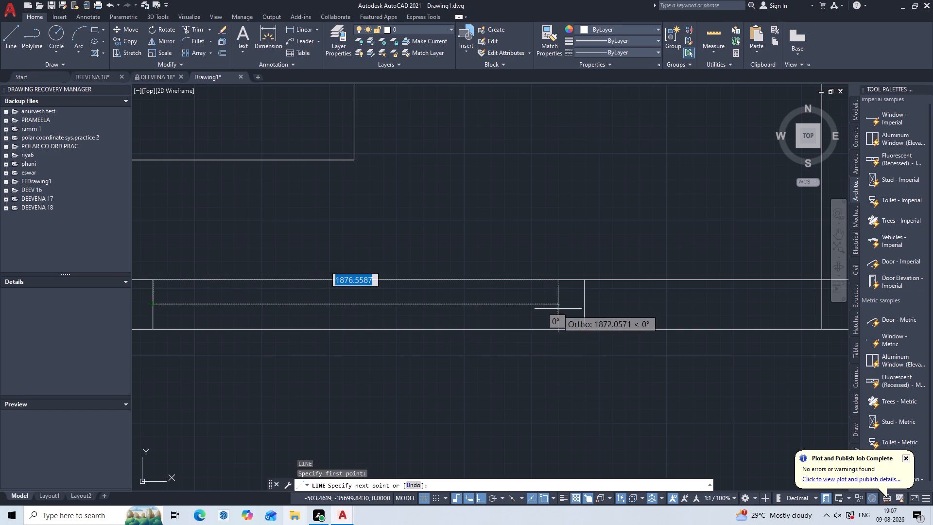
{"action": "left_click", "coordinate": [584, 306]}
{"action": "key", "text": "Escape"}
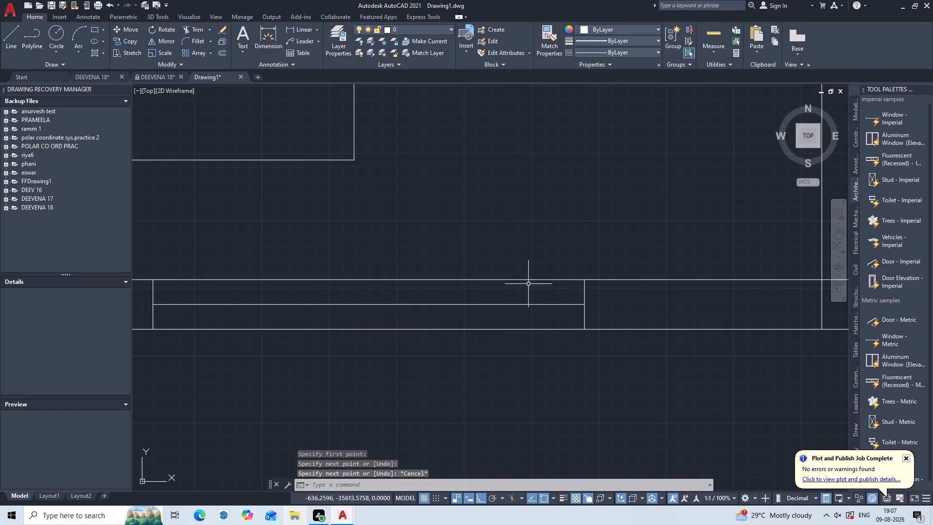
Copy the TV unit from the upper plan's west bedroom onto the east wall of the lower plan's southwest room, with ortho off.
{"action": "scroll", "coordinate": [520, 266], "scroll_direction": "down", "scroll_amount": 3}
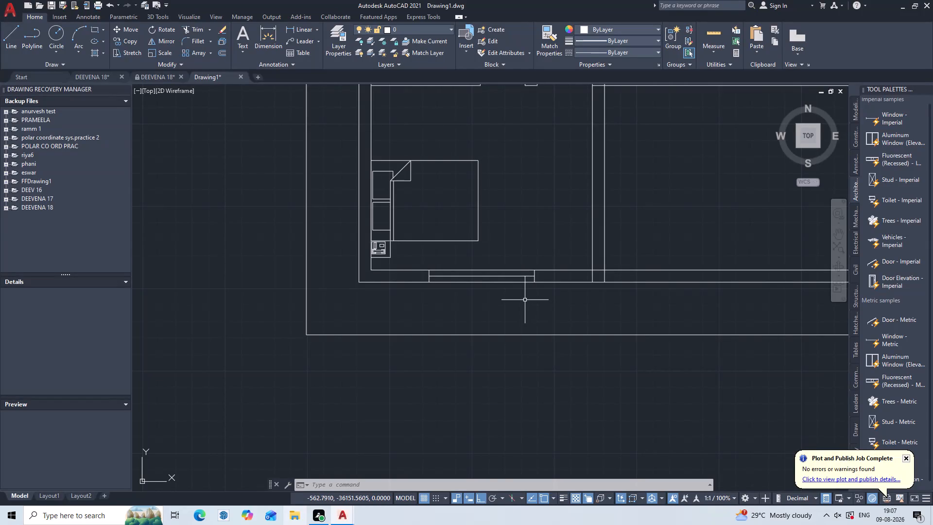
{"action": "middle_click_drag", "start_coordinate": [549, 246], "coordinate": [458, 455]}
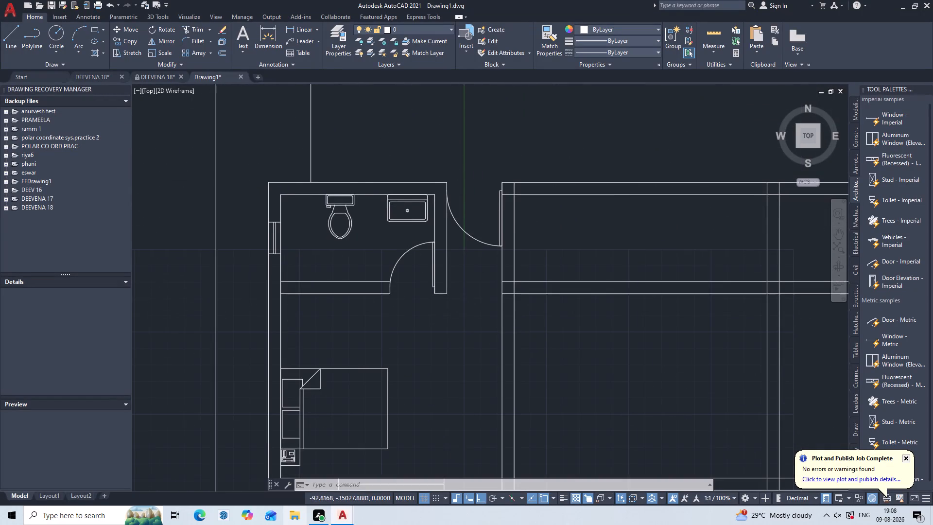
{"action": "scroll", "coordinate": [481, 283], "scroll_direction": "down", "scroll_amount": 1}
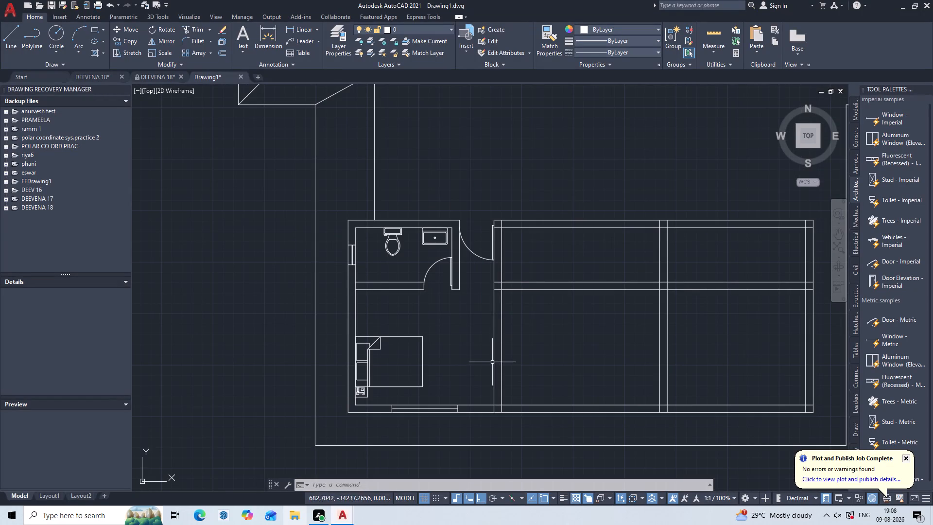
{"action": "middle_click_drag", "start_coordinate": [470, 163], "coordinate": [424, 459]}
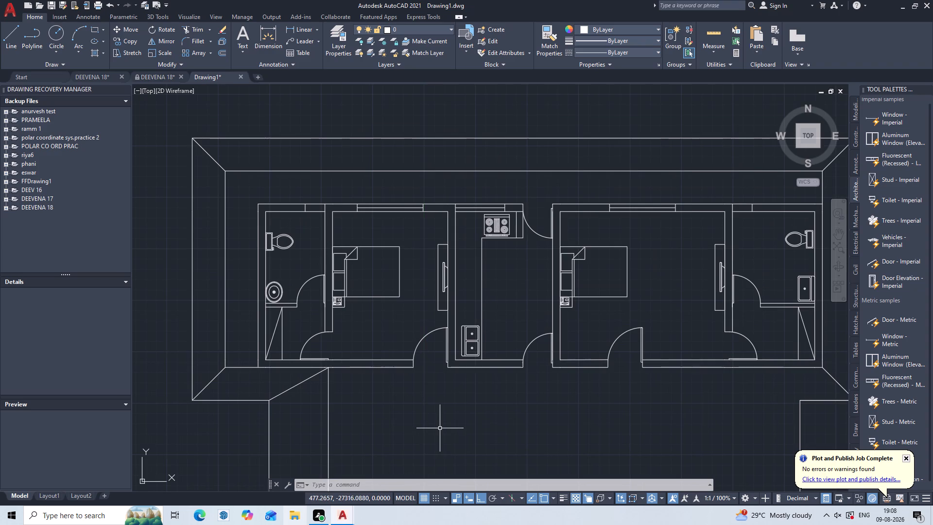
{"action": "scroll", "coordinate": [441, 220], "scroll_direction": "up", "scroll_amount": 2}
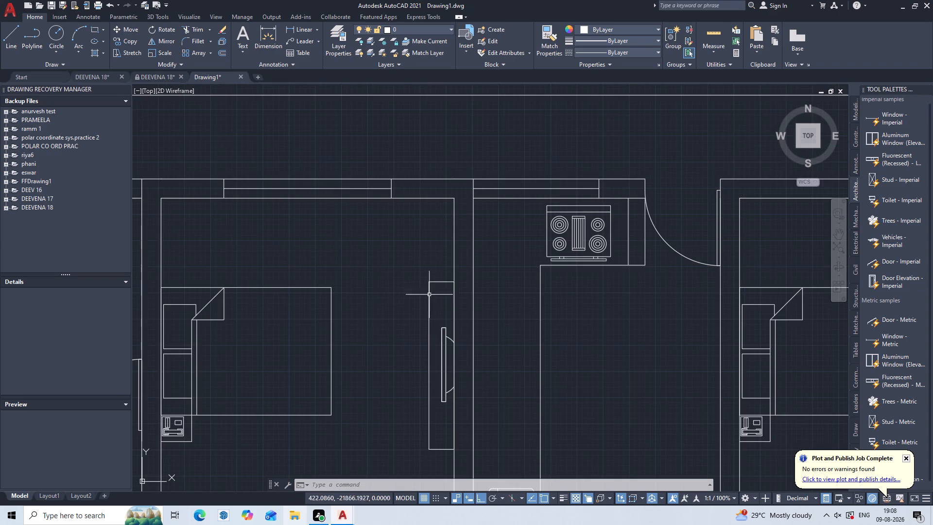
{"action": "scroll", "coordinate": [431, 312], "scroll_direction": "up", "scroll_amount": 1}
{"action": "middle_click_drag", "start_coordinate": [431, 312], "coordinate": [393, 210]}
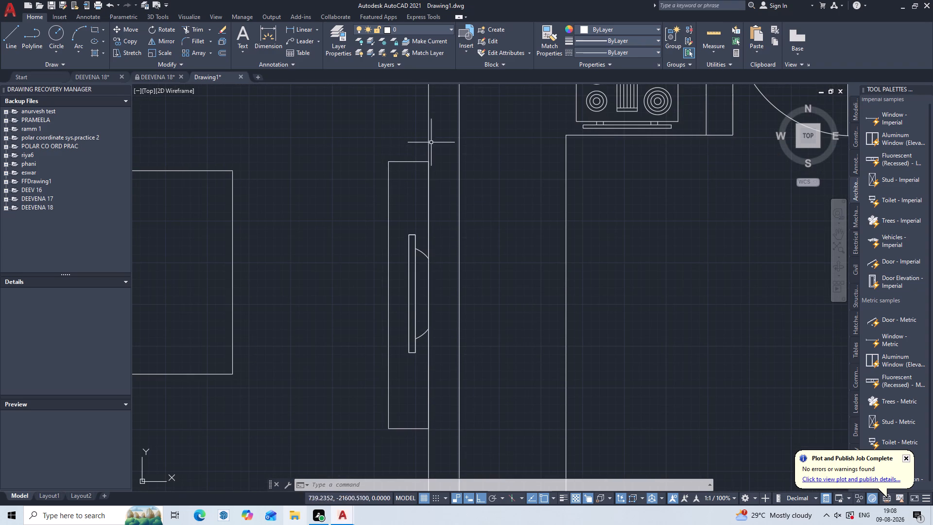
{"action": "left_click", "coordinate": [421, 153]}
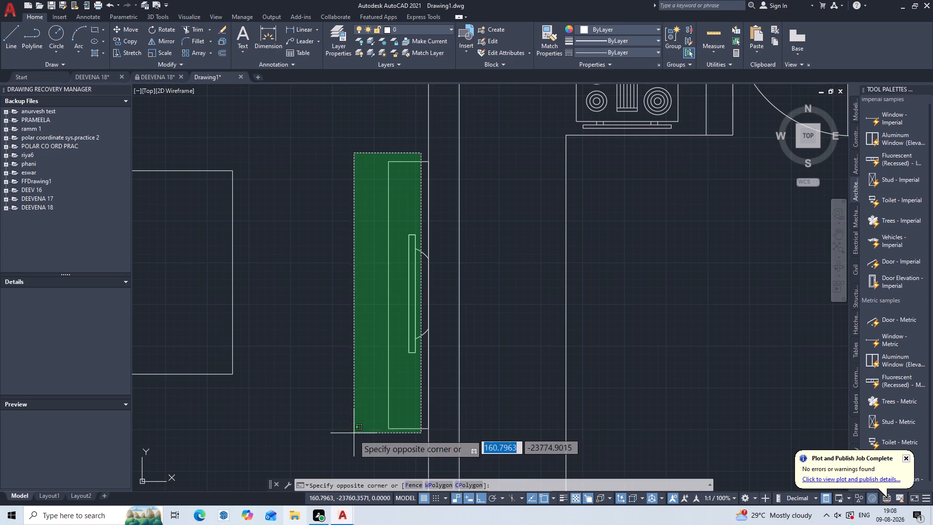
{"action": "left_click", "coordinate": [350, 442]}
{"action": "key", "text": "c"}
{"action": "key", "text": "o"}
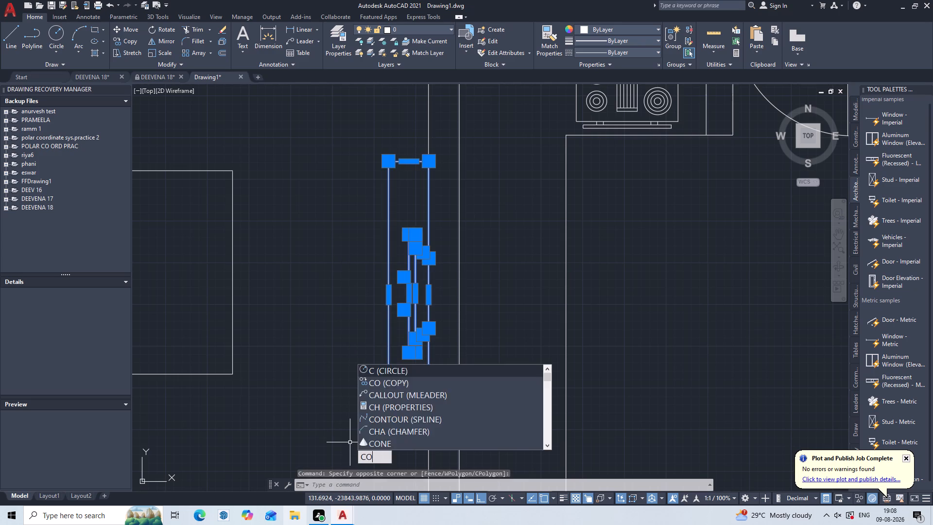
{"action": "key", "text": "p"}
{"action": "key", "text": "Return"}
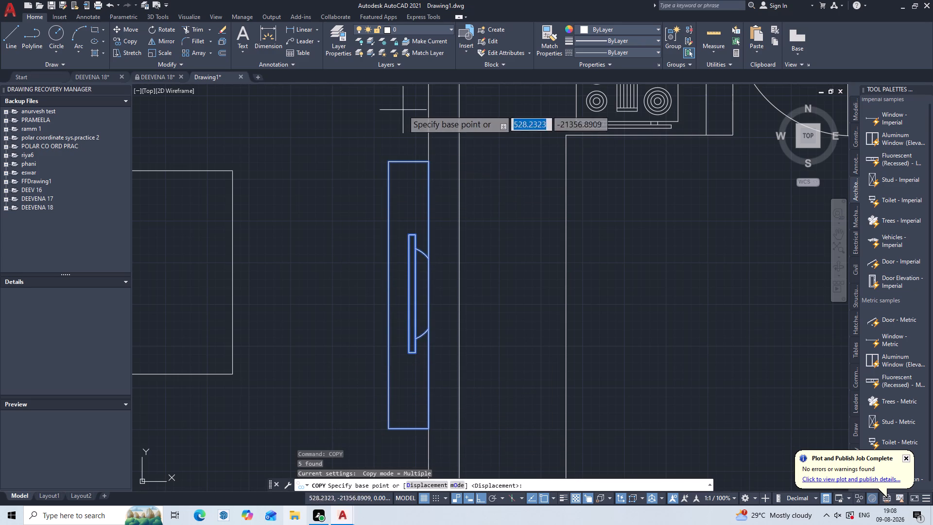
{"action": "left_click", "coordinate": [428, 158]}
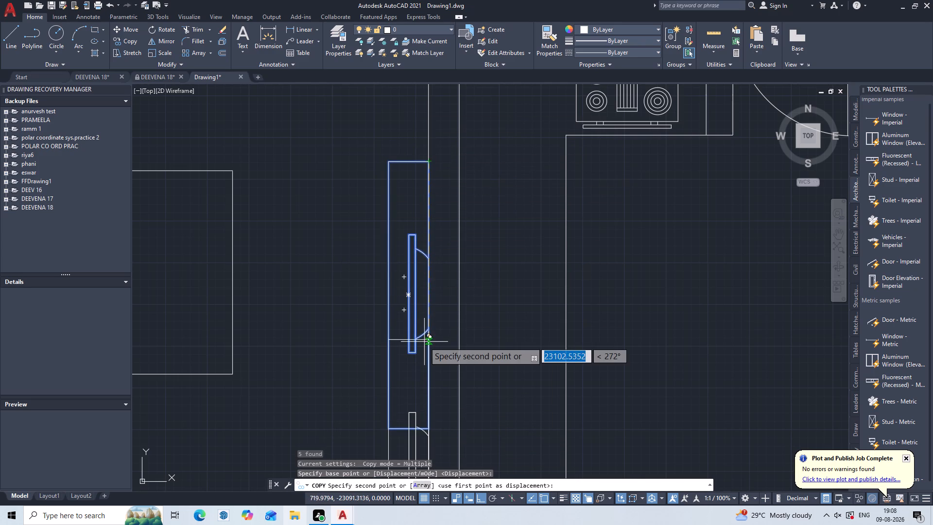
{"action": "scroll", "coordinate": [424, 342], "scroll_direction": "down", "scroll_amount": 2}
{"action": "middle_click_drag", "start_coordinate": [424, 342], "coordinate": [493, 129]}
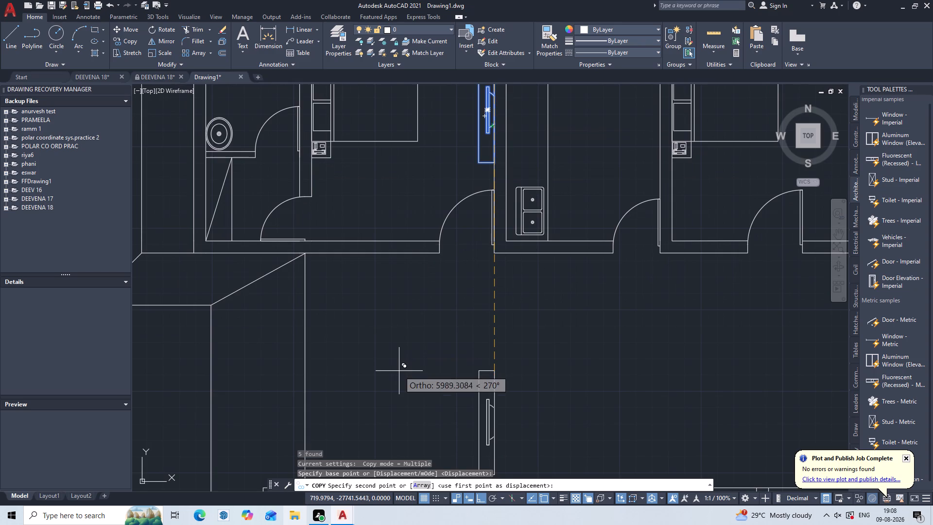
{"action": "middle_click_drag", "start_coordinate": [399, 371], "coordinate": [440, 234]}
{"action": "key", "text": "F8"}
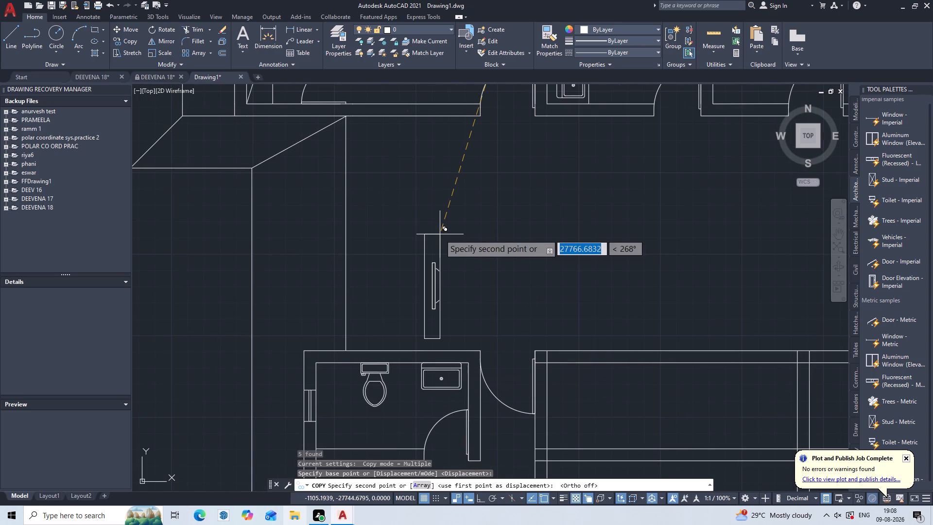
{"action": "middle_click_drag", "start_coordinate": [440, 234], "coordinate": [474, 114]}
{"action": "middle_click_drag", "start_coordinate": [420, 255], "coordinate": [468, 86]}
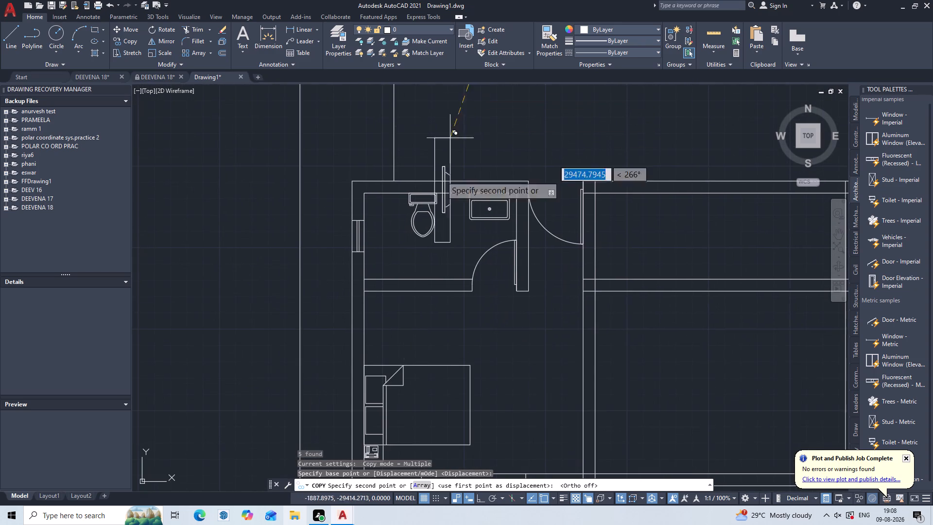
{"action": "middle_click_drag", "start_coordinate": [482, 323], "coordinate": [393, 230]}
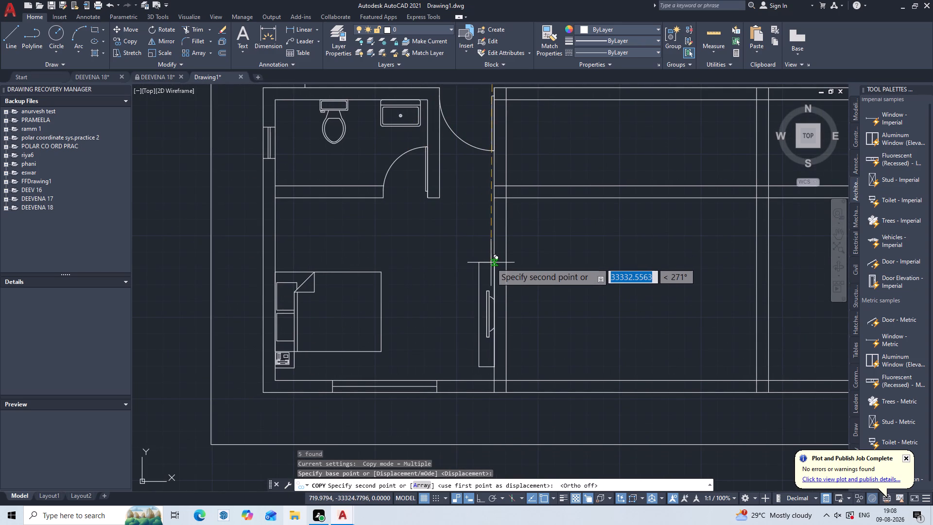
{"action": "left_click", "coordinate": [493, 265]}
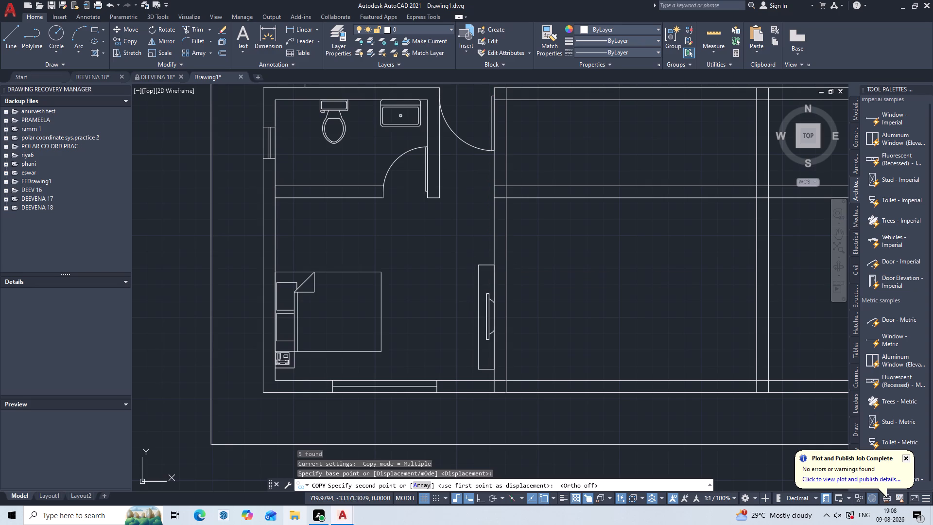
{"action": "key", "text": "Escape"}
{"action": "key", "text": "Escape"}
{"action": "key", "text": "Escape"}
{"action": "key", "text": "Escape"}
{"action": "key", "text": "Escape"}
{"action": "key", "text": "Escape"}
{"action": "key", "text": "Escape"}
{"action": "key", "text": "Escape"}
{"action": "key", "text": "Escape"}
{"action": "key", "text": "Escape"}
{"action": "key", "text": "Escape"}
{"action": "key", "text": "Escape"}
{"action": "key", "text": "Escape"}
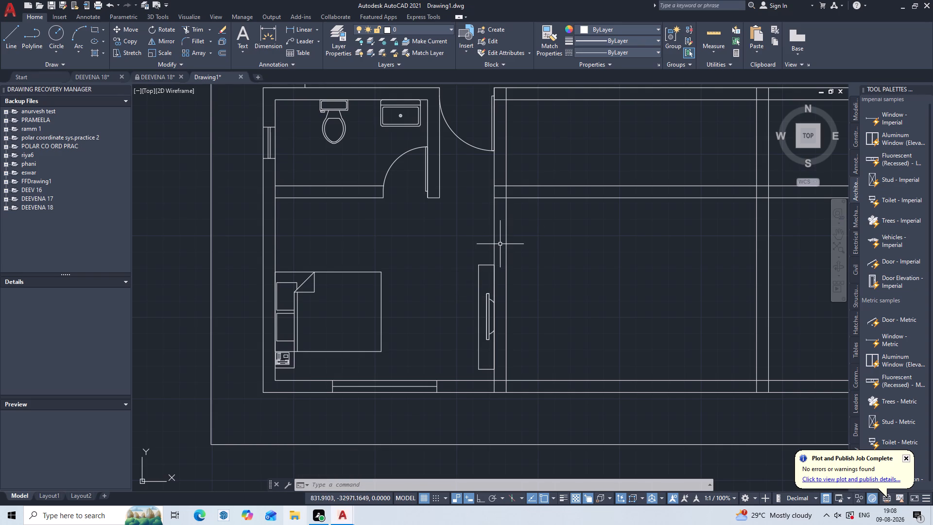
Copy the southwest room's TV unit across its east wall into the adjacent room, using the unit's northeast corner as base point.
{"action": "middle_click_drag", "start_coordinate": [497, 260], "coordinate": [453, 194]}
{"action": "scroll", "coordinate": [442, 222], "scroll_direction": "up", "scroll_amount": 2}
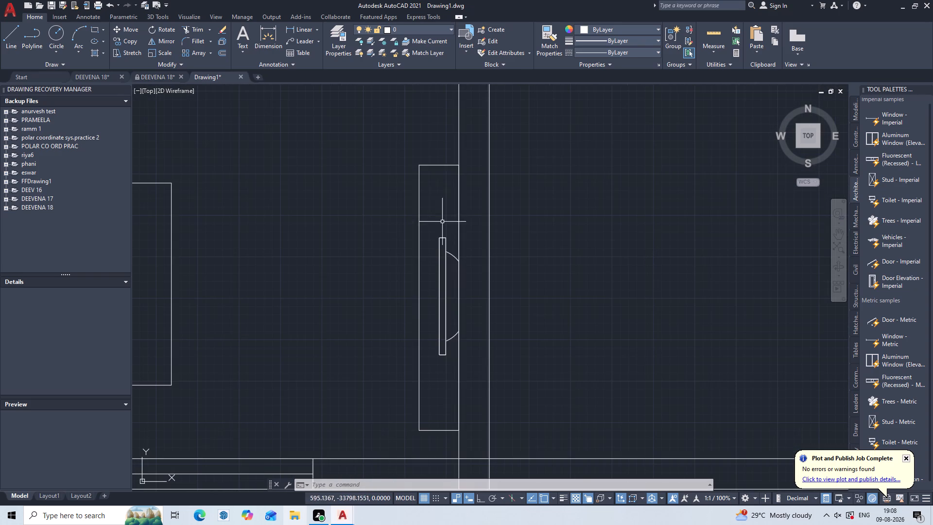
{"action": "left_click", "coordinate": [453, 157]}
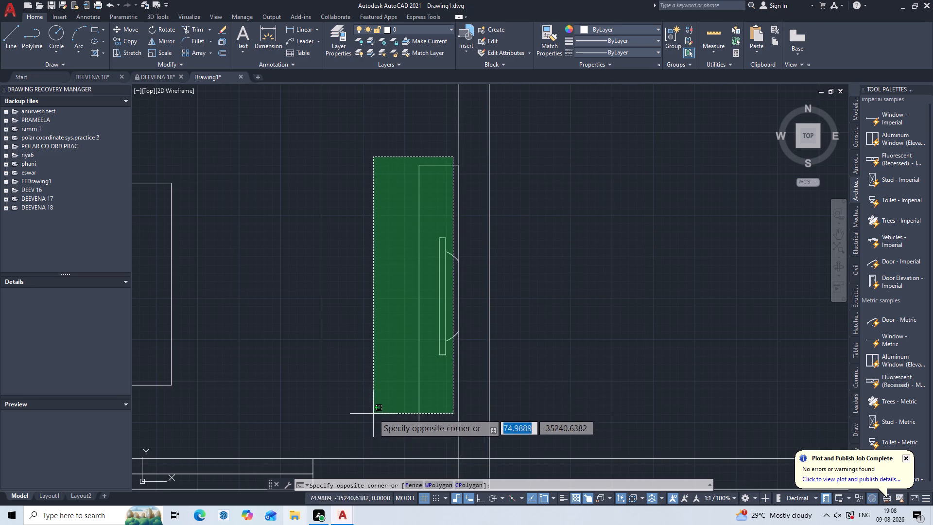
{"action": "left_click", "coordinate": [360, 444]}
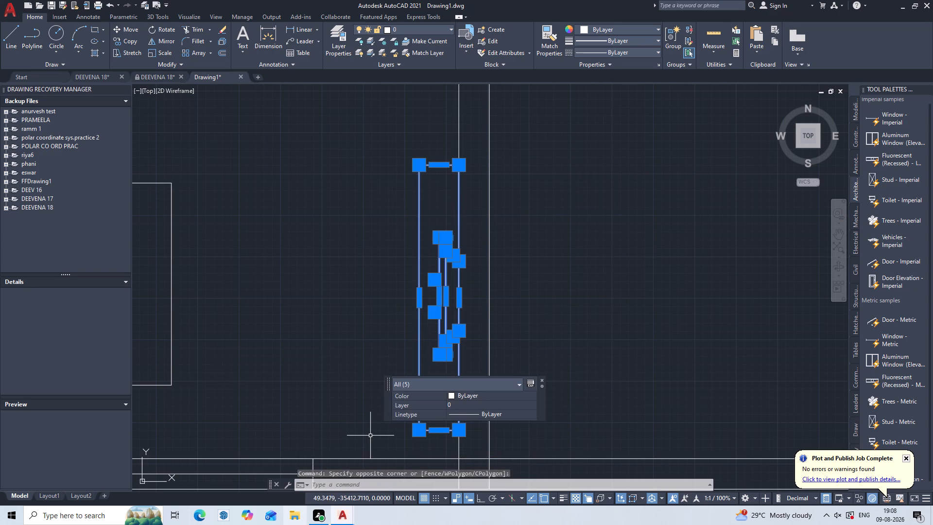
{"action": "key", "text": "c"}
{"action": "type", "text": "OP"}
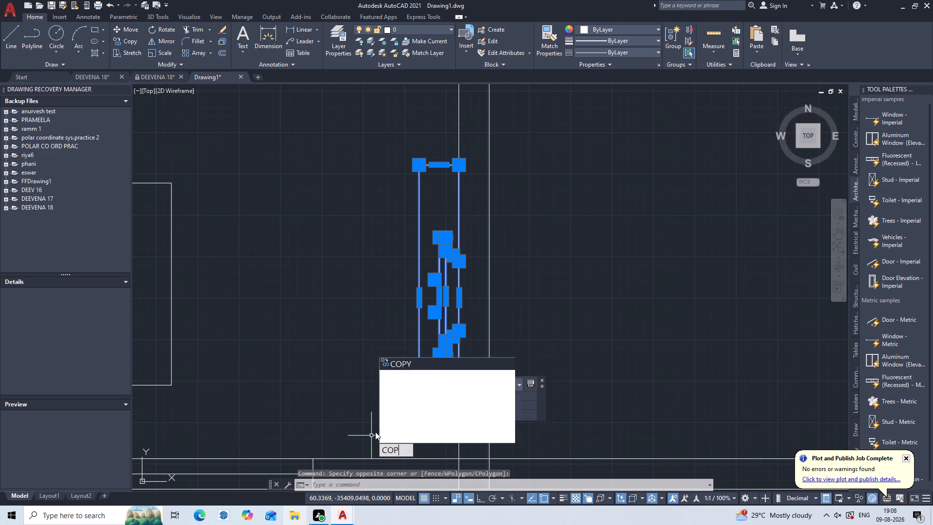
{"action": "key", "text": "Return"}
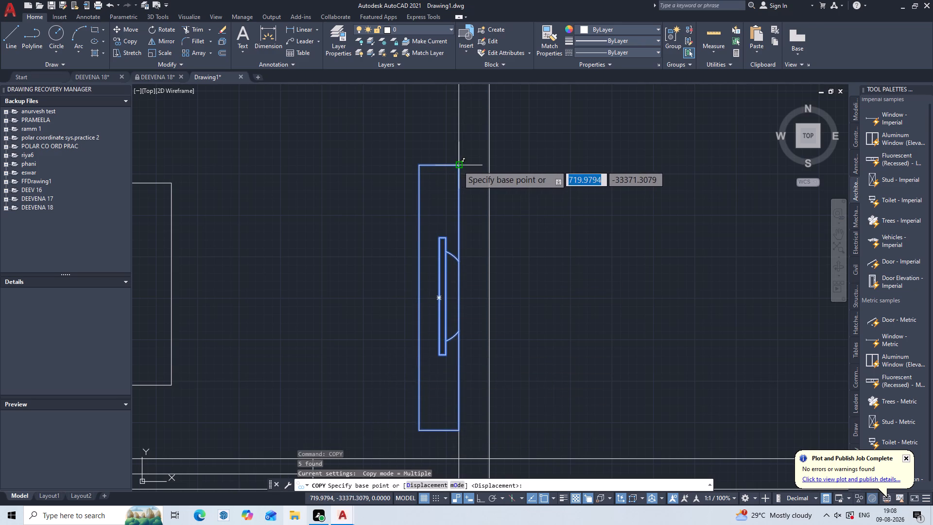
{"action": "left_click", "coordinate": [458, 165]}
{"action": "left_click", "coordinate": [584, 144]}
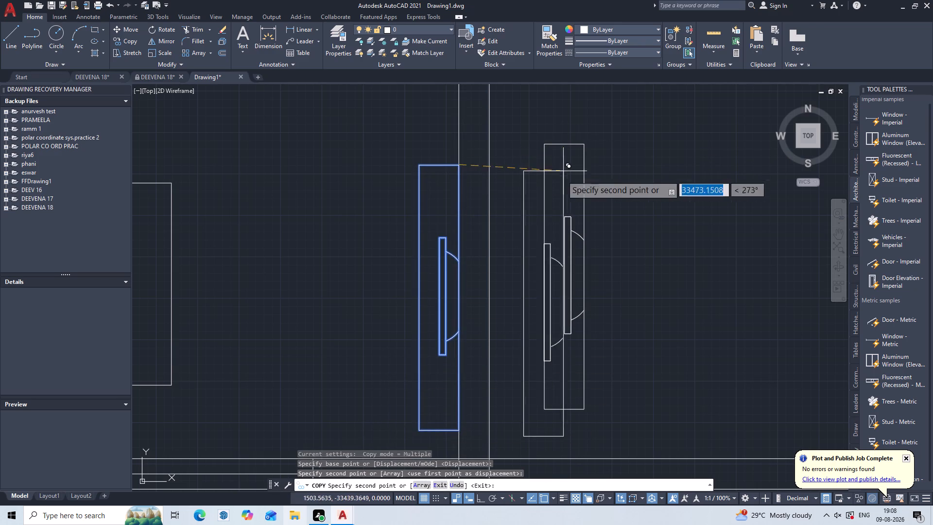
{"action": "key", "text": "Escape"}
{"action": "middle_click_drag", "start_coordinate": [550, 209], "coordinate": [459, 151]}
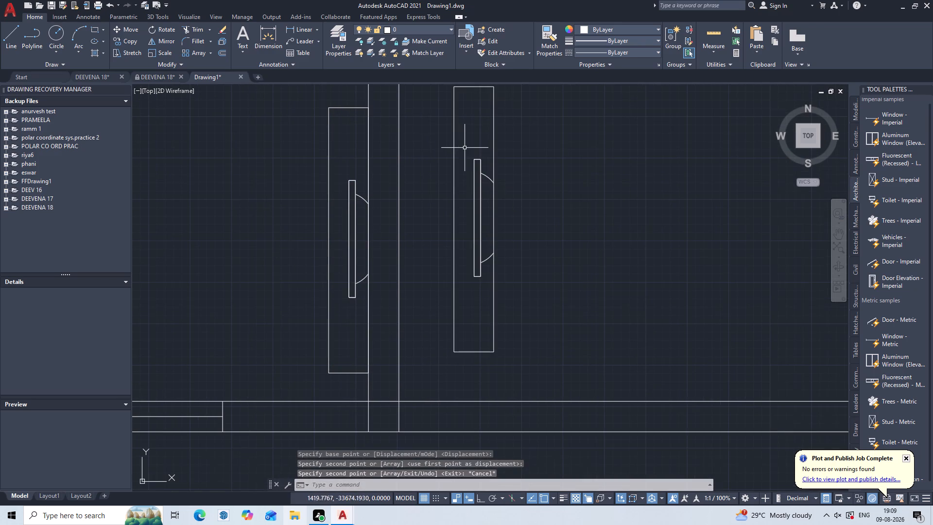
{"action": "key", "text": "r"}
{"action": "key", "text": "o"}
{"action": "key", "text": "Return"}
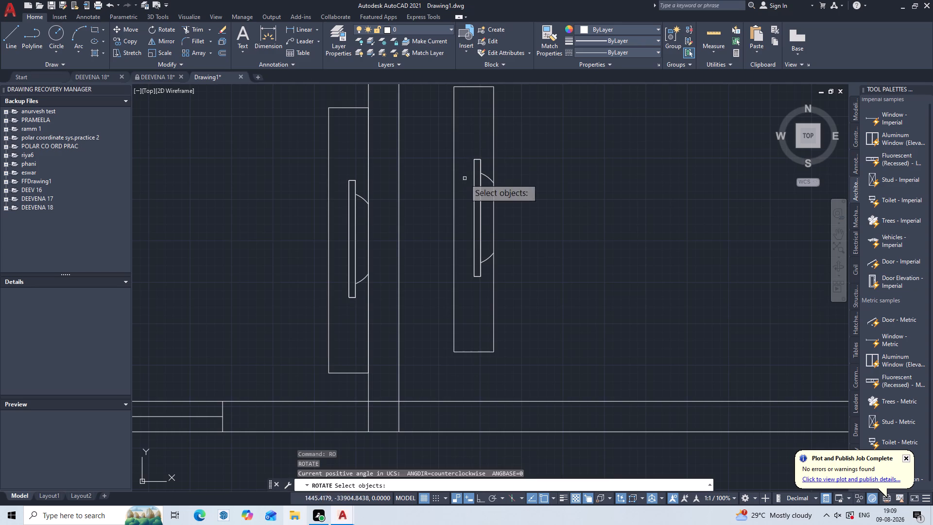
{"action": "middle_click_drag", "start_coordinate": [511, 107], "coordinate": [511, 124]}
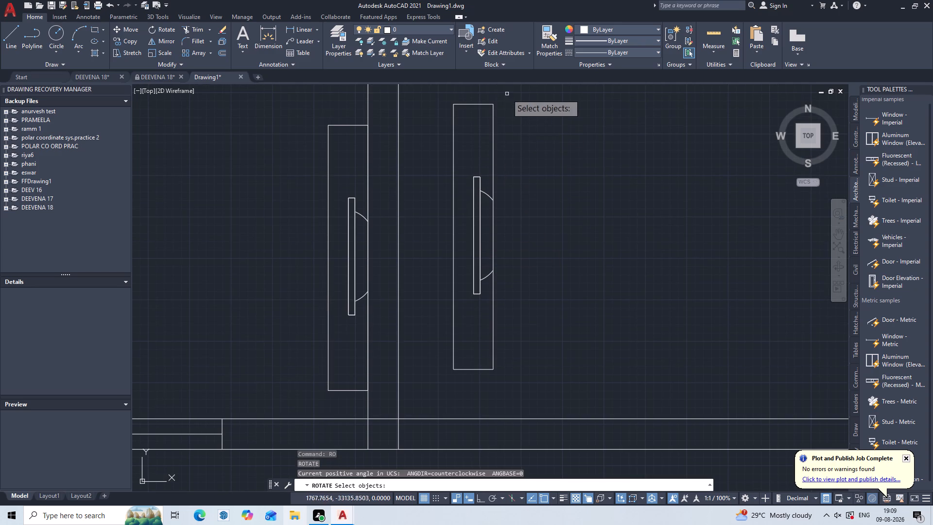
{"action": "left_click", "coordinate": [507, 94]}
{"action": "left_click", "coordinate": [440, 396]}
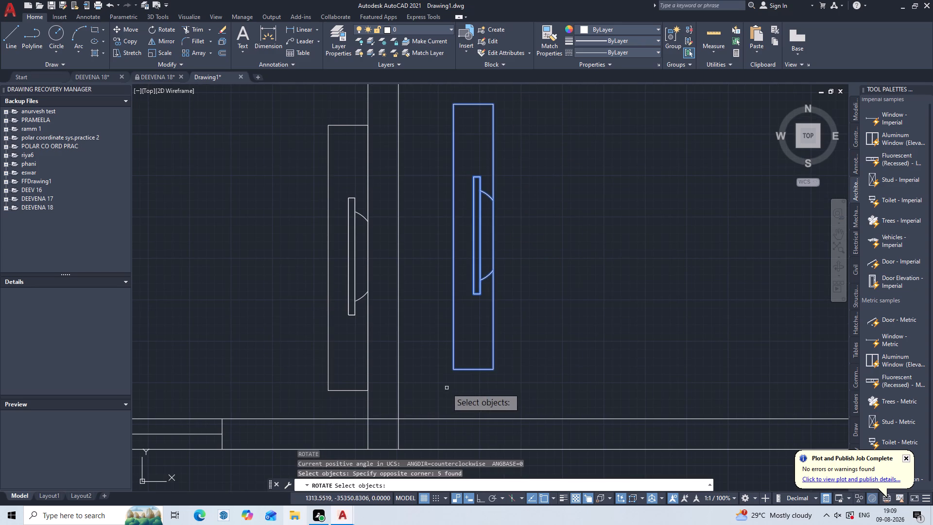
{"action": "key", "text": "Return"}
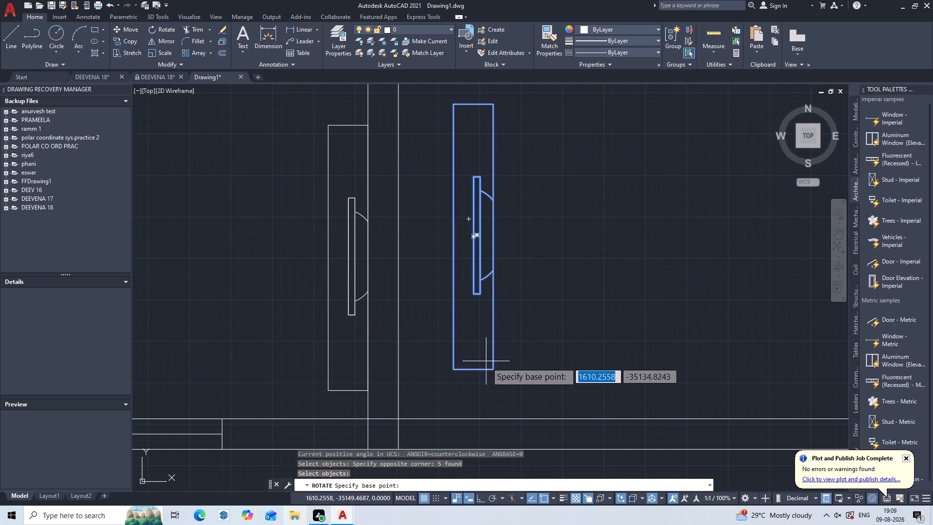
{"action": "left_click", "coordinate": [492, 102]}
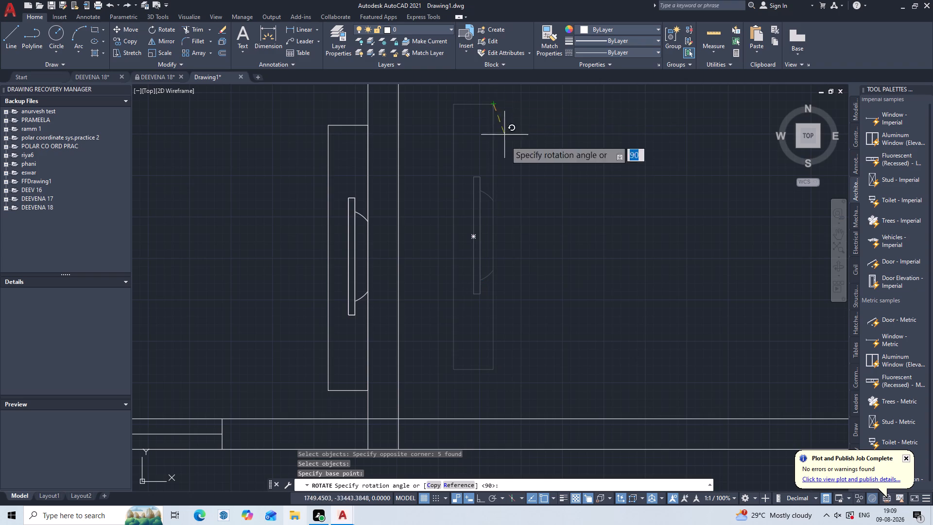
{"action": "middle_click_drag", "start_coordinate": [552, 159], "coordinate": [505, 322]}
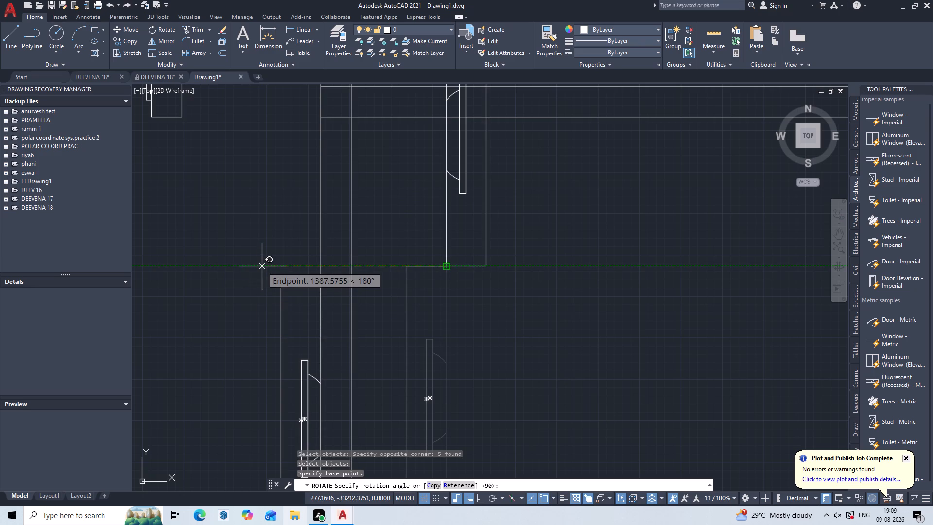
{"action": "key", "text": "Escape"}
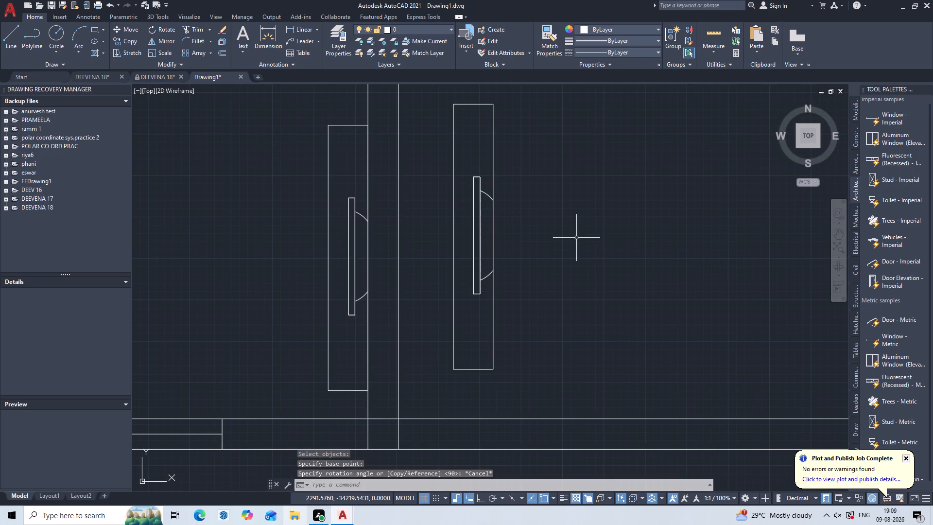
Move the spare TV unit from the middle room to the empty area southwest of the lower plan's outer boundary.
{"action": "scroll", "coordinate": [545, 141], "scroll_direction": "down", "scroll_amount": 2}
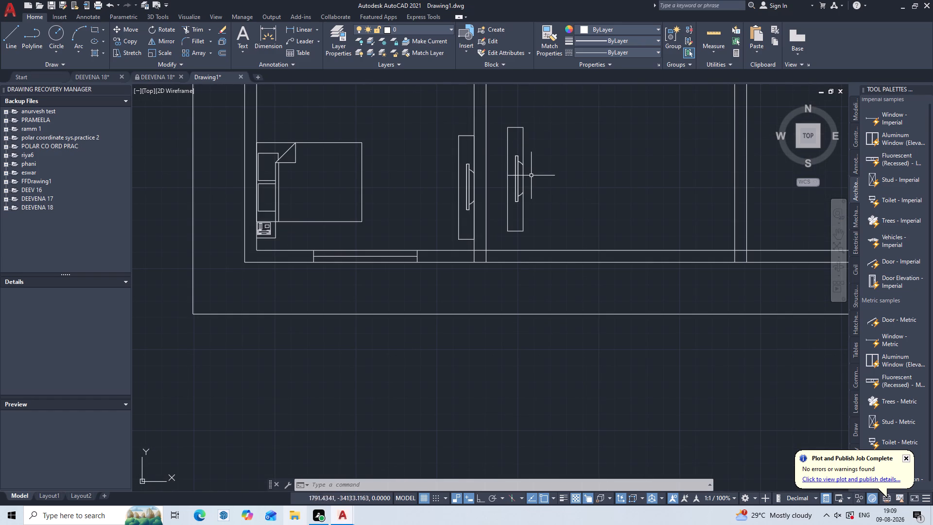
{"action": "scroll", "coordinate": [533, 175], "scroll_direction": "down", "scroll_amount": 1}
{"action": "middle_click_drag", "start_coordinate": [533, 175], "coordinate": [512, 206]}
{"action": "left_click", "coordinate": [520, 165]}
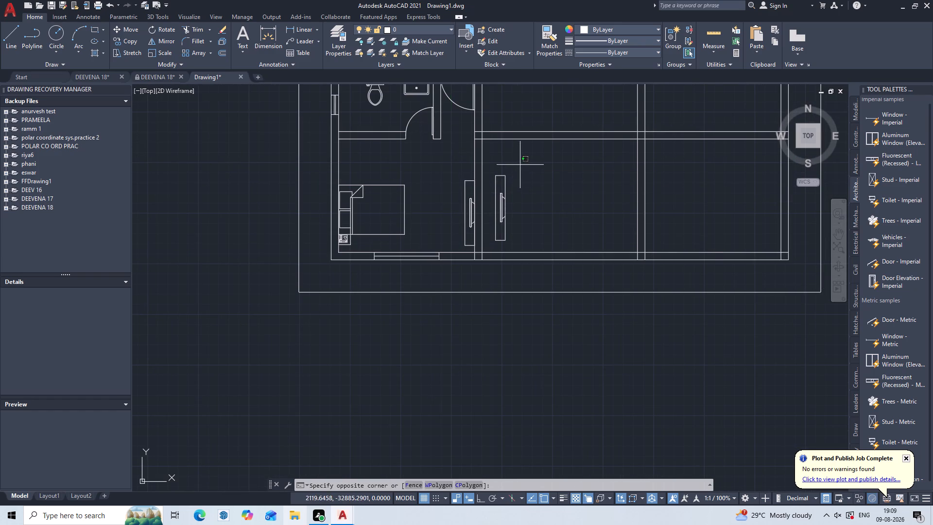
{"action": "left_click", "coordinate": [487, 245]}
{"action": "key", "text": "m"}
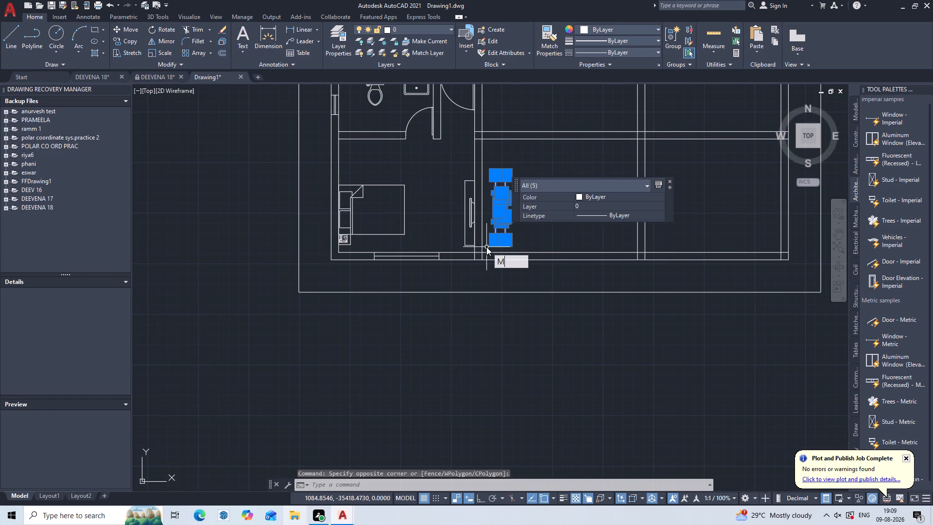
{"action": "key", "text": "Return"}
{"action": "left_click", "coordinate": [497, 240]}
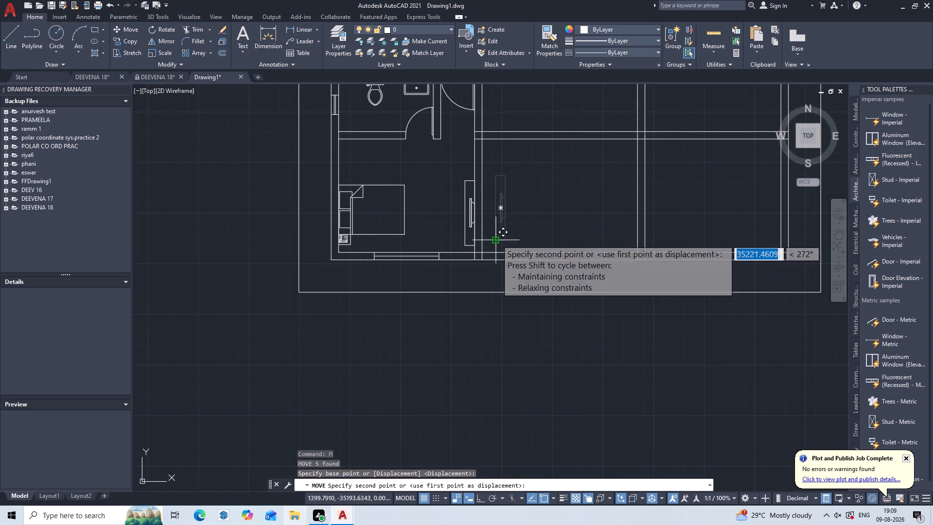
{"action": "left_click", "coordinate": [236, 397]}
{"action": "key", "text": "Escape"}
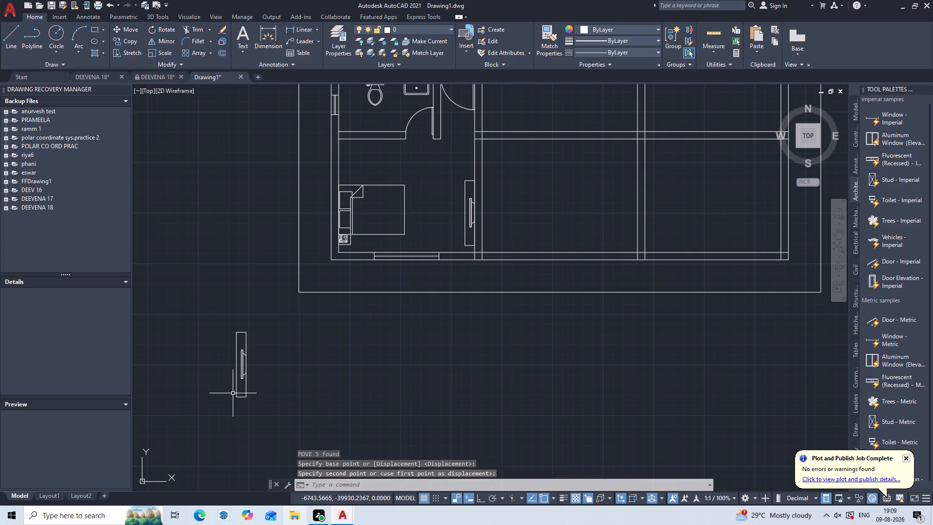
Rotate the spare TV unit outside the lower plan by 180° about its northeast corner, with ortho on.
{"action": "type", "text": "RO"}
{"action": "key", "text": "Return"}
{"action": "left_click", "coordinate": [265, 308]}
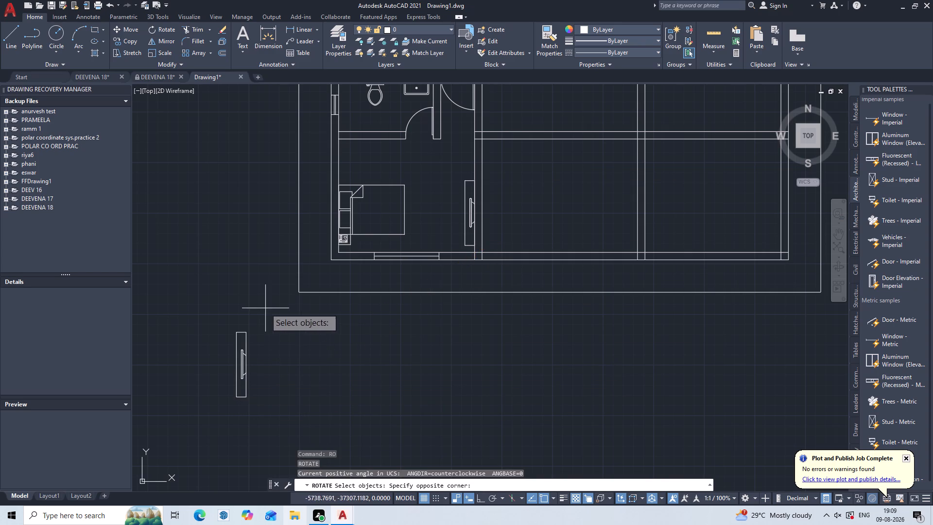
{"action": "left_click", "coordinate": [197, 415]}
{"action": "key", "text": "Return"}
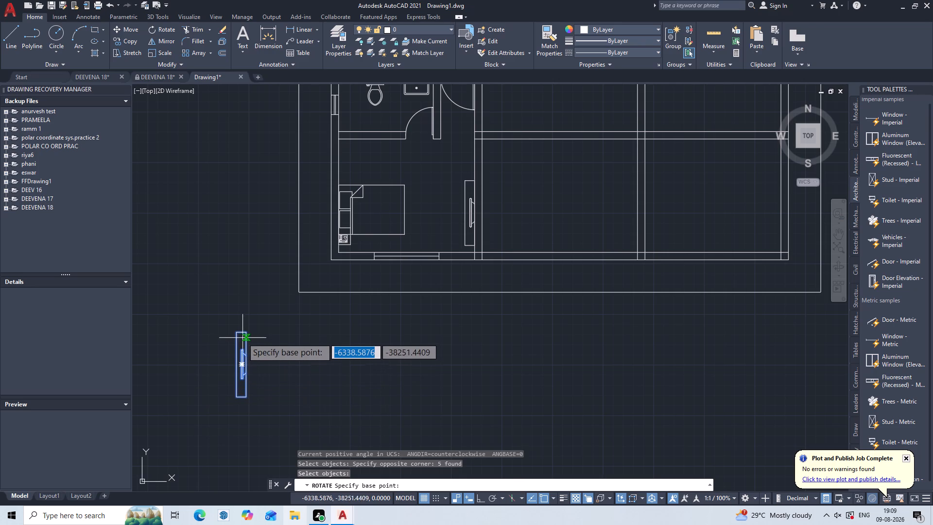
{"action": "scroll", "coordinate": [248, 334], "scroll_direction": "up", "scroll_amount": 2}
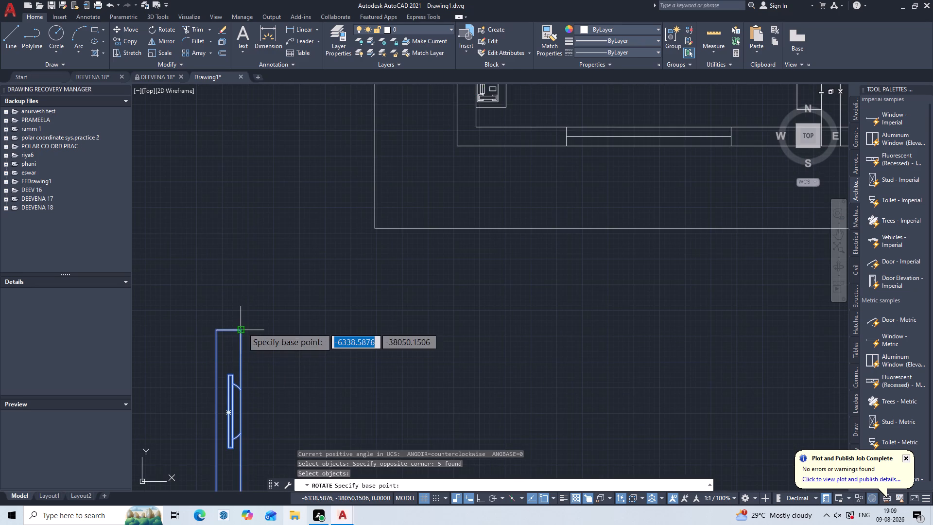
{"action": "left_click", "coordinate": [242, 328]}
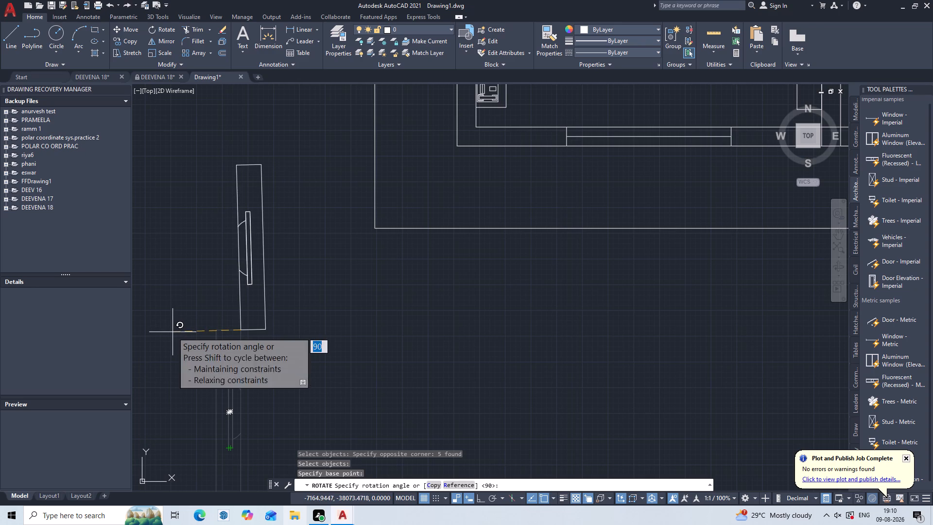
{"action": "key", "text": "F8"}
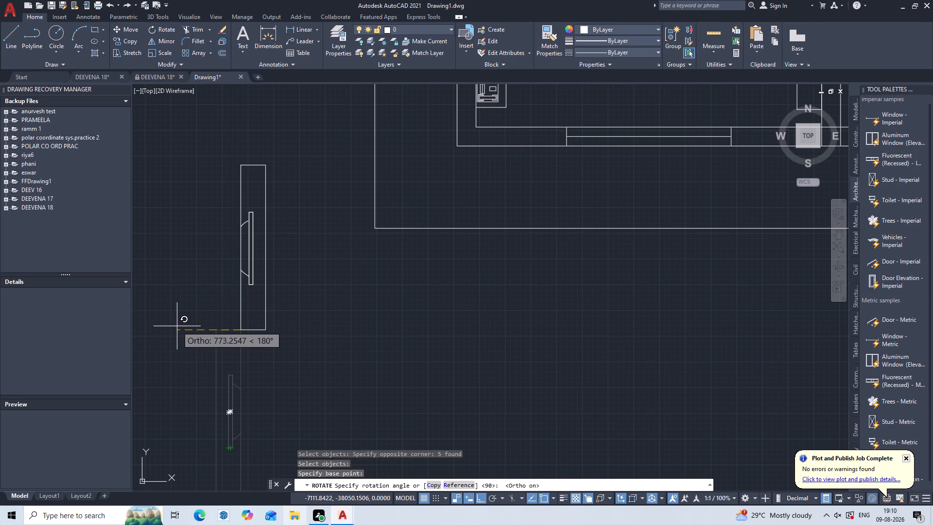
{"action": "left_click", "coordinate": [177, 326]}
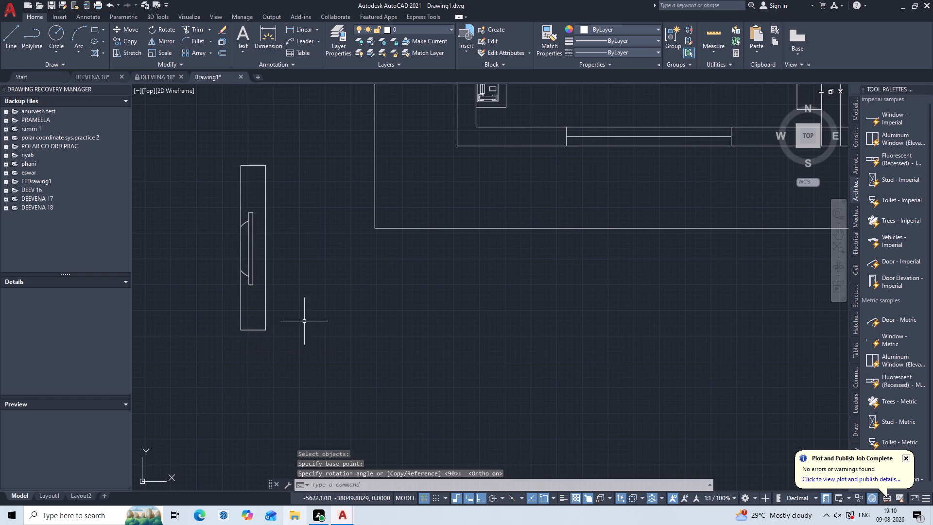
Move the rotated TV unit by its northwest corner into the lower plan's southeast room, with ortho off.
{"action": "left_click", "coordinate": [285, 141]}
{"action": "left_click", "coordinate": [194, 347]}
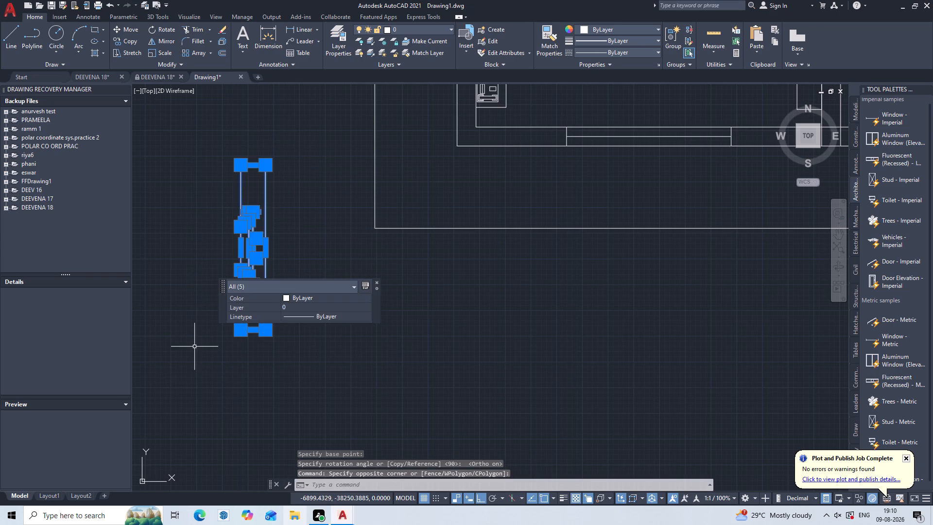
{"action": "key", "text": "m"}
{"action": "key", "text": "Return"}
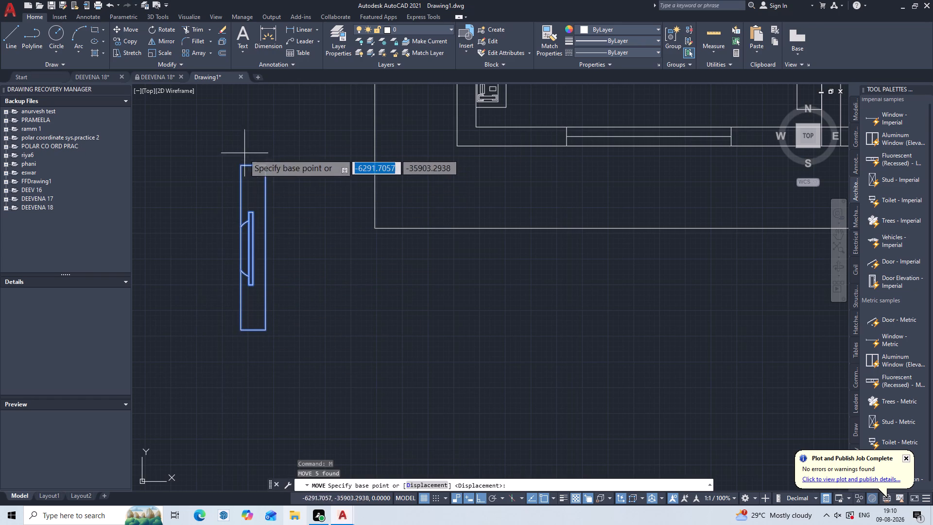
{"action": "left_click", "coordinate": [241, 166]}
{"action": "middle_click_drag", "start_coordinate": [499, 193], "coordinate": [417, 246]}
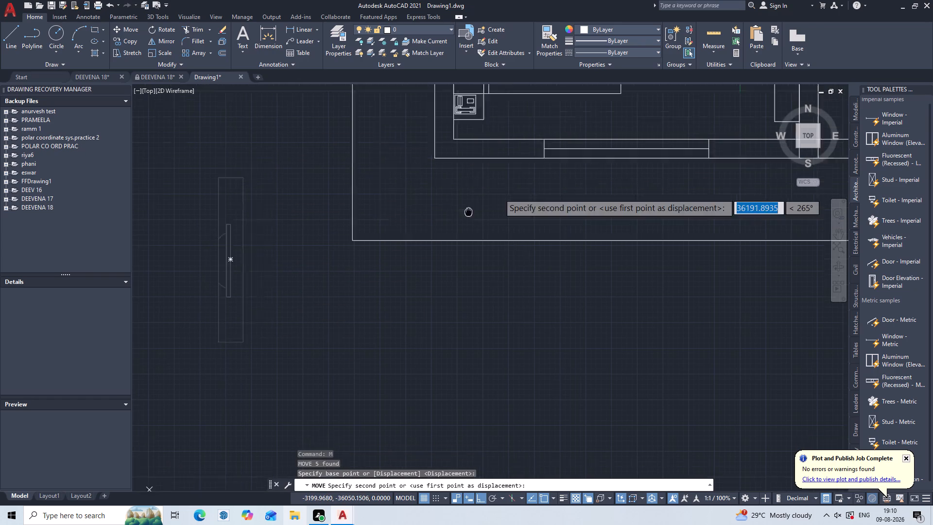
{"action": "middle_click_drag", "start_coordinate": [417, 246], "coordinate": [190, 367]}
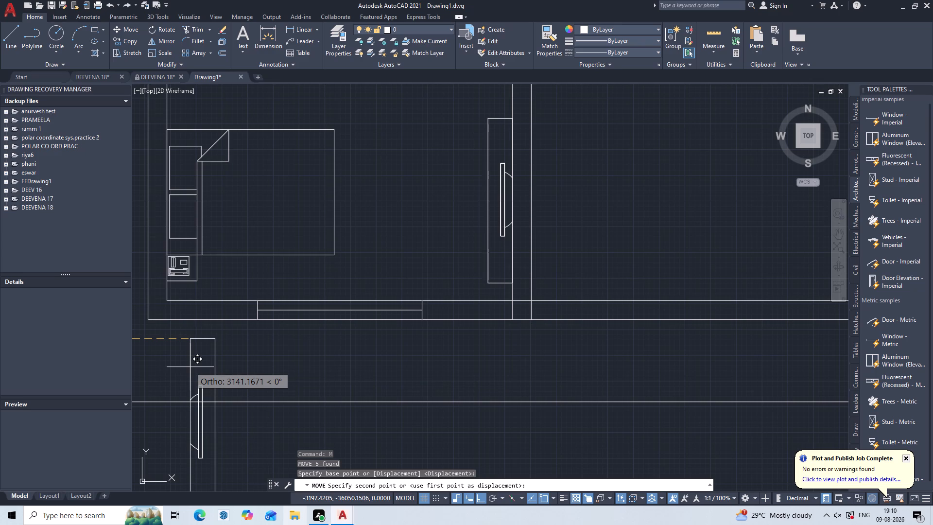
{"action": "key", "text": "F8"}
{"action": "scroll", "coordinate": [540, 217], "scroll_direction": "down", "scroll_amount": 1}
{"action": "middle_click_drag", "start_coordinate": [542, 216], "coordinate": [245, 294]}
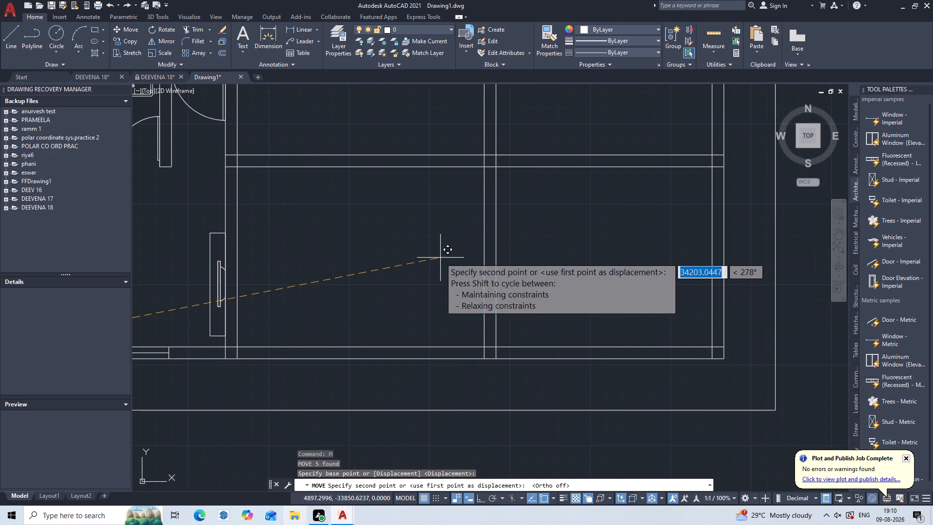
{"action": "scroll", "coordinate": [503, 236], "scroll_direction": "up", "scroll_amount": 2}
{"action": "scroll", "coordinate": [497, 228], "scroll_direction": "down", "scroll_amount": 2}
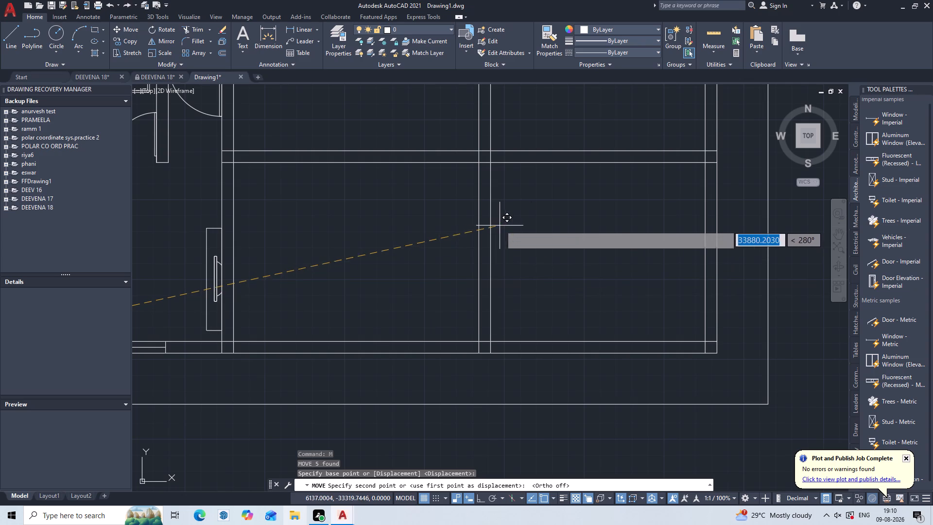
{"action": "left_click", "coordinate": [529, 213]}
Move the TV unit by its southwest corner against the west wall of the southeast room, near the south wall.
{"action": "key", "text": "m"}
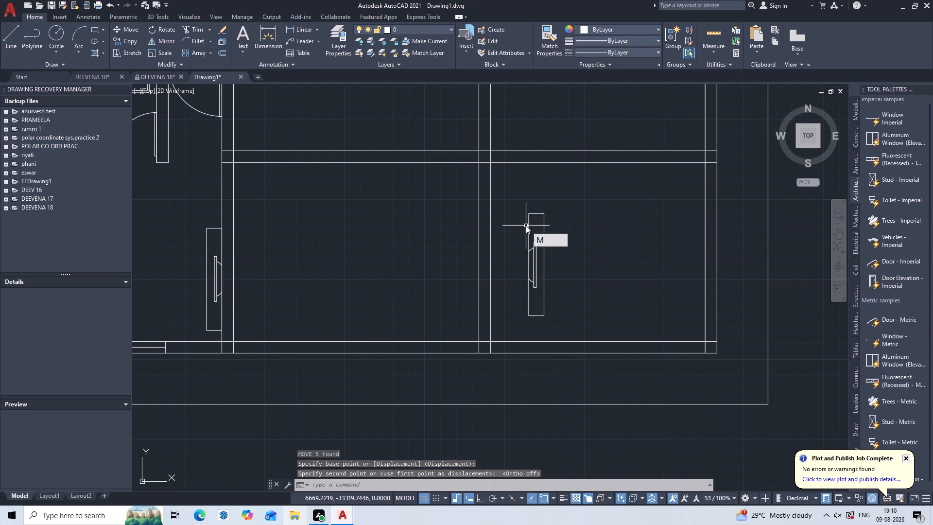
{"action": "key", "text": "Return"}
{"action": "left_click", "coordinate": [558, 199]}
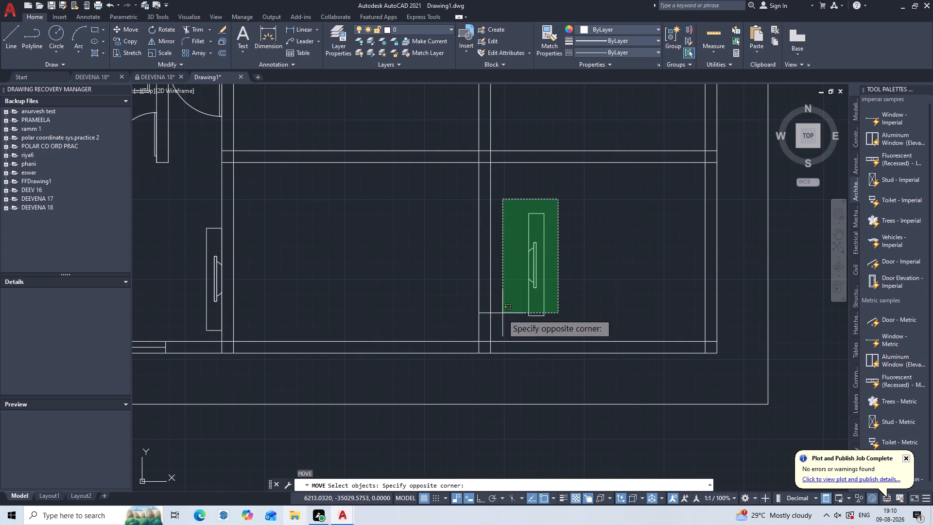
{"action": "left_click", "coordinate": [506, 325]}
{"action": "key", "text": "Return"}
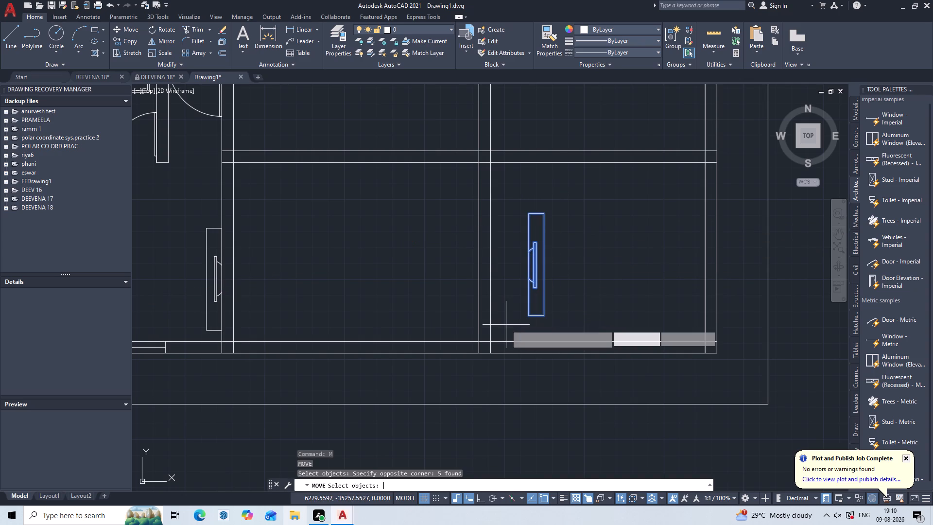
{"action": "left_click", "coordinate": [529, 318]}
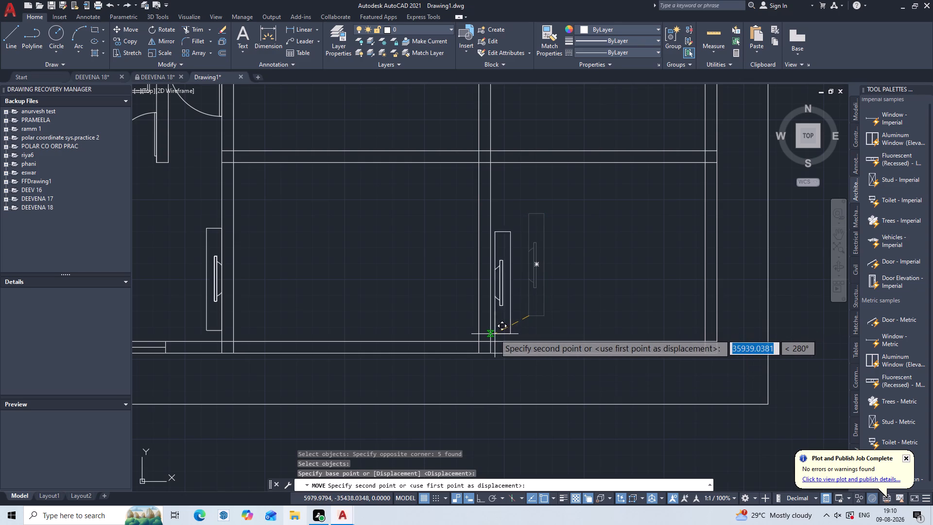
{"action": "left_click", "coordinate": [489, 332]}
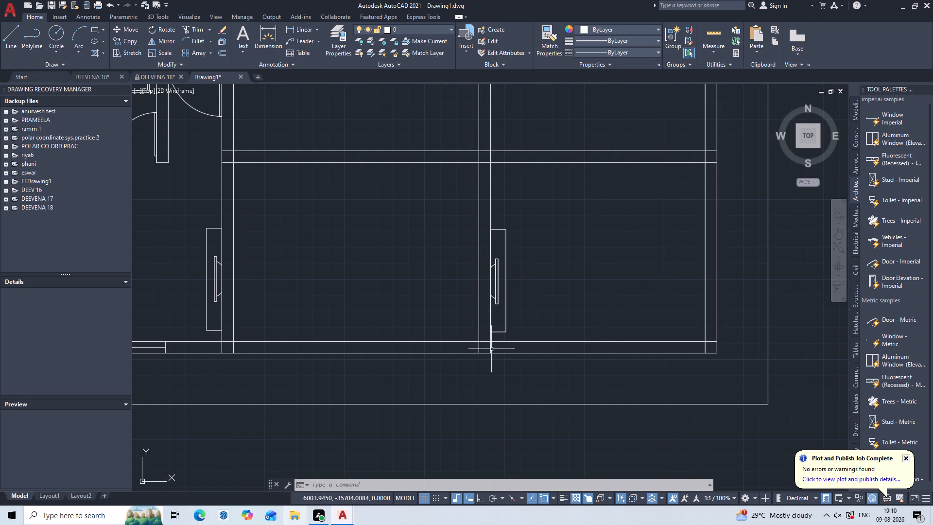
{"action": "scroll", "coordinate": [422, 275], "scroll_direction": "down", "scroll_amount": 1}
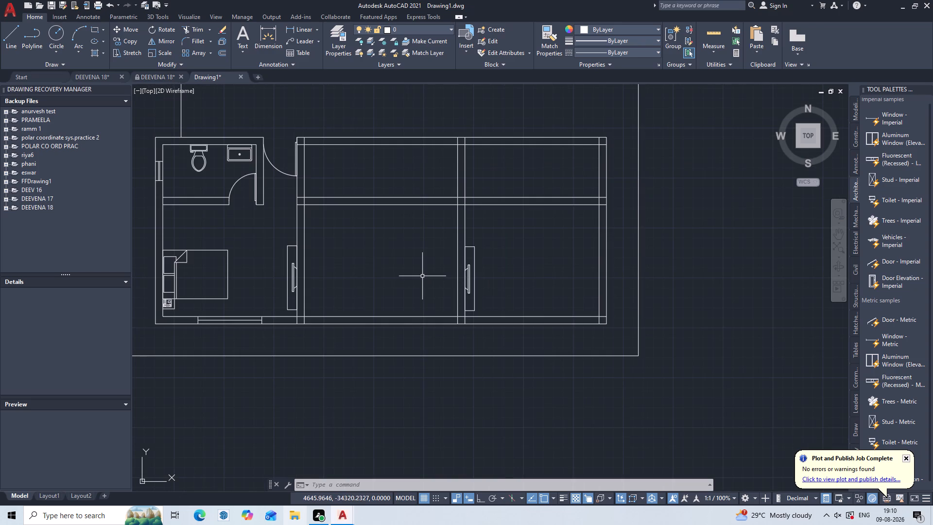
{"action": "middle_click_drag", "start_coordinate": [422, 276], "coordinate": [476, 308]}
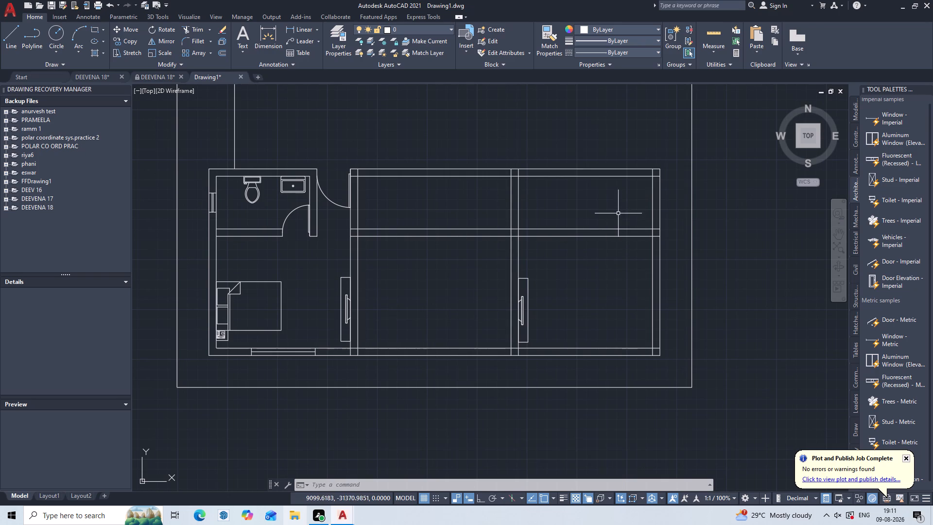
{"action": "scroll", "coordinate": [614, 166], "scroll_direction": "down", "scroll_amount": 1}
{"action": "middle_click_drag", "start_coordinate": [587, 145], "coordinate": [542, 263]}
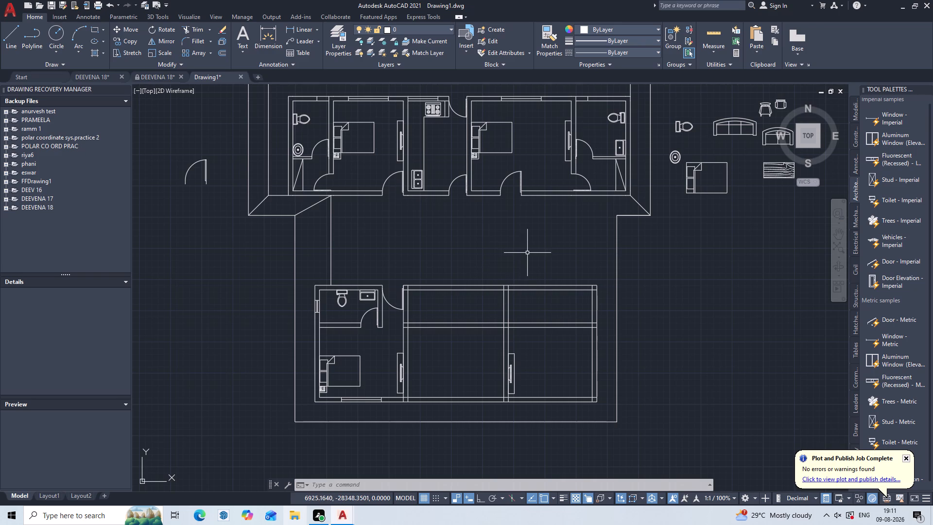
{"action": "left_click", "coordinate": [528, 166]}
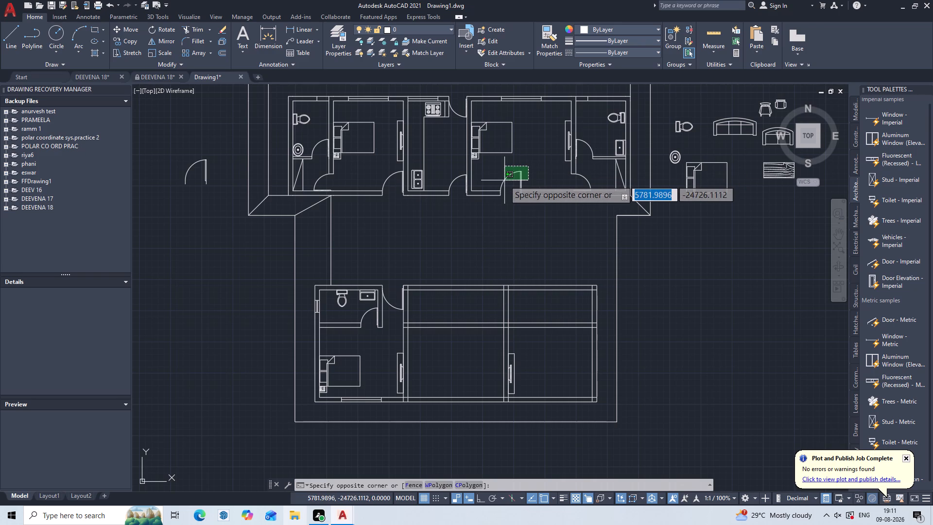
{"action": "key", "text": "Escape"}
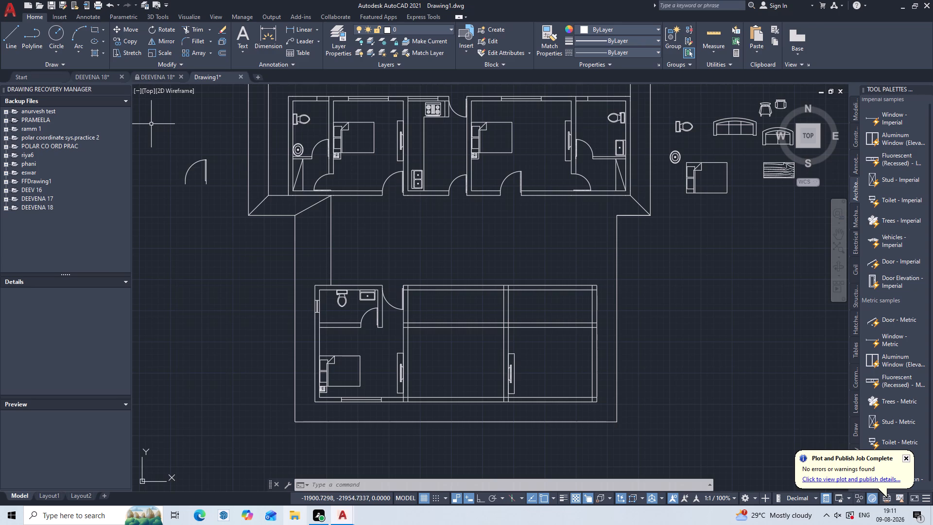
Flip the spare door west of the upper plan to swing southward, with its hinge set to Right.
{"action": "scroll", "coordinate": [190, 168], "scroll_direction": "up", "scroll_amount": 2}
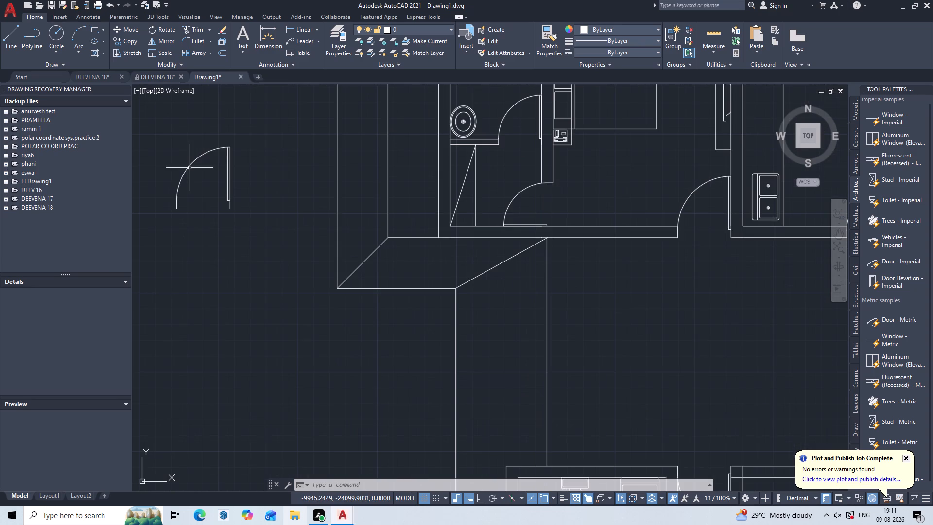
{"action": "left_click", "coordinate": [183, 175]}
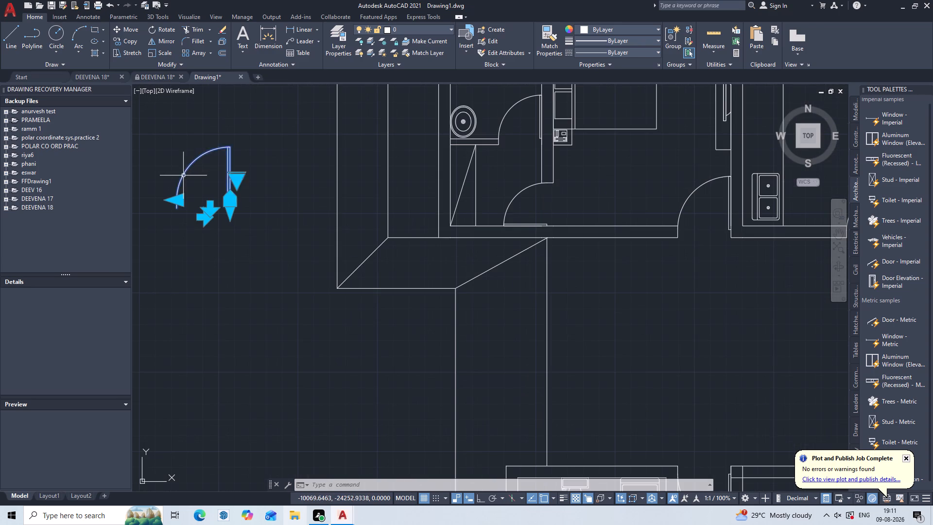
{"action": "left_click", "coordinate": [211, 211]}
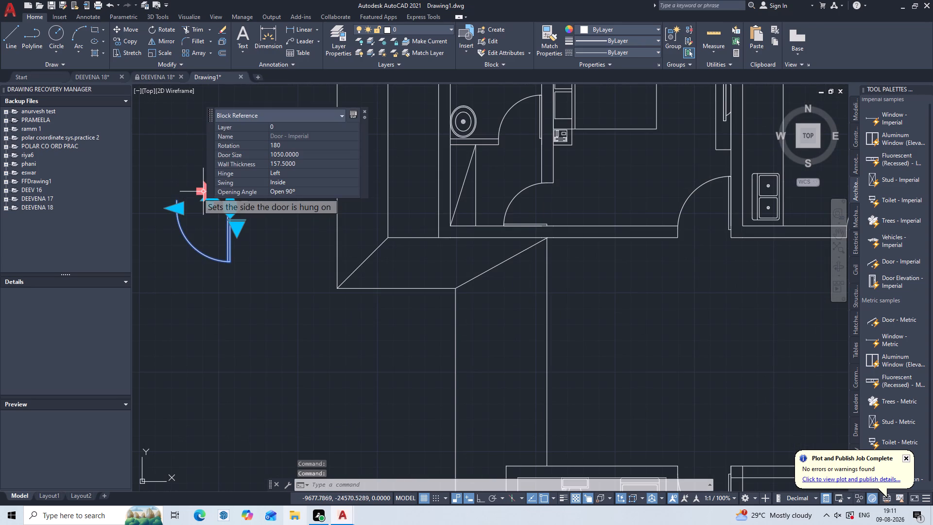
{"action": "left_click", "coordinate": [197, 192]}
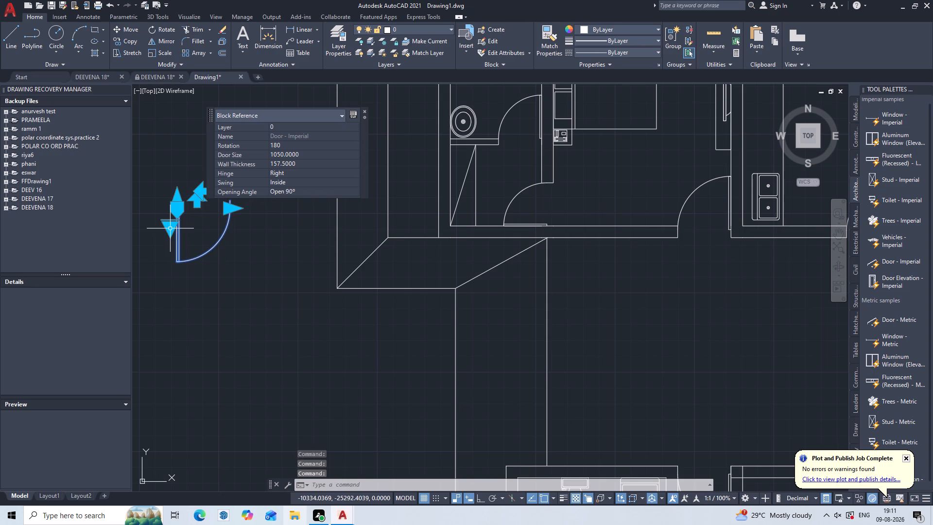
{"action": "key", "text": "Escape"}
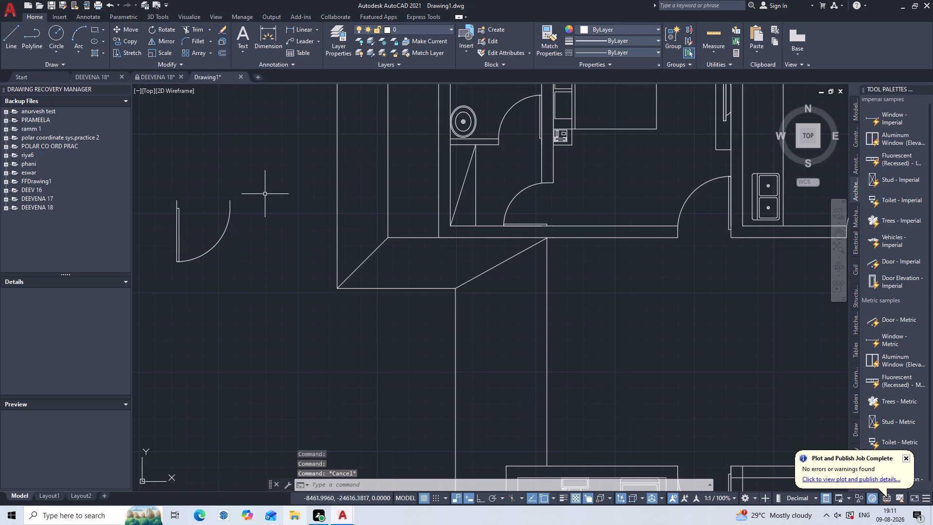
Move the flipped door by its northwest corner to where the northeast room's west partition face meets the lower plan's outer north wall line.
{"action": "left_click", "coordinate": [253, 183]}
{"action": "left_click", "coordinate": [167, 272]}
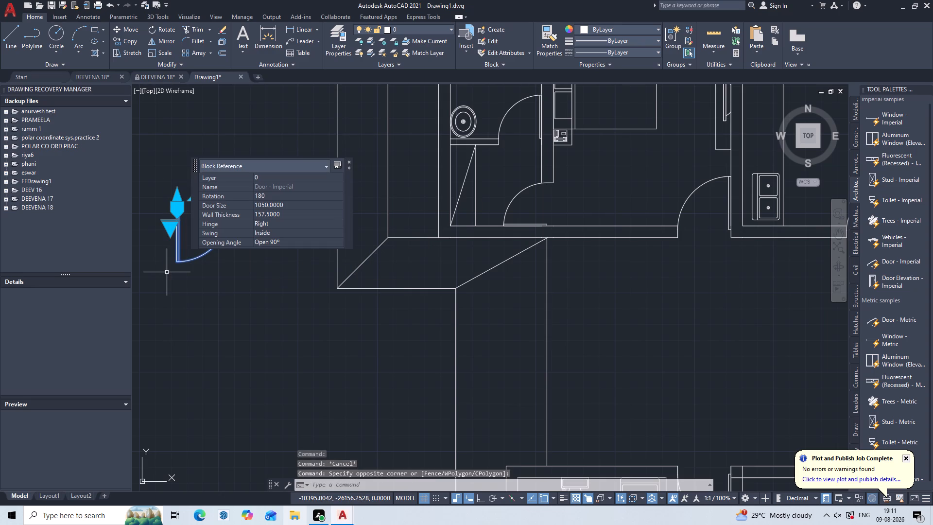
{"action": "key", "text": "m"}
{"action": "key", "text": "Return"}
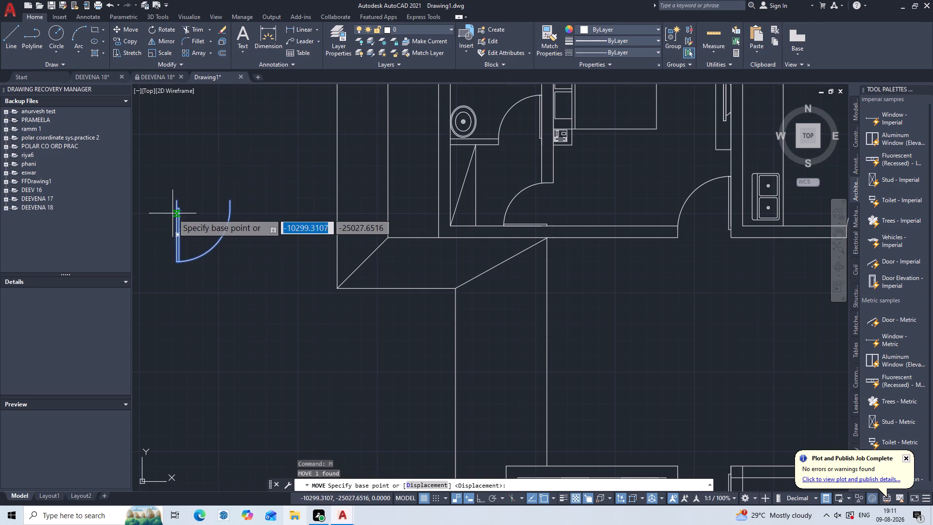
{"action": "left_click", "coordinate": [177, 201]}
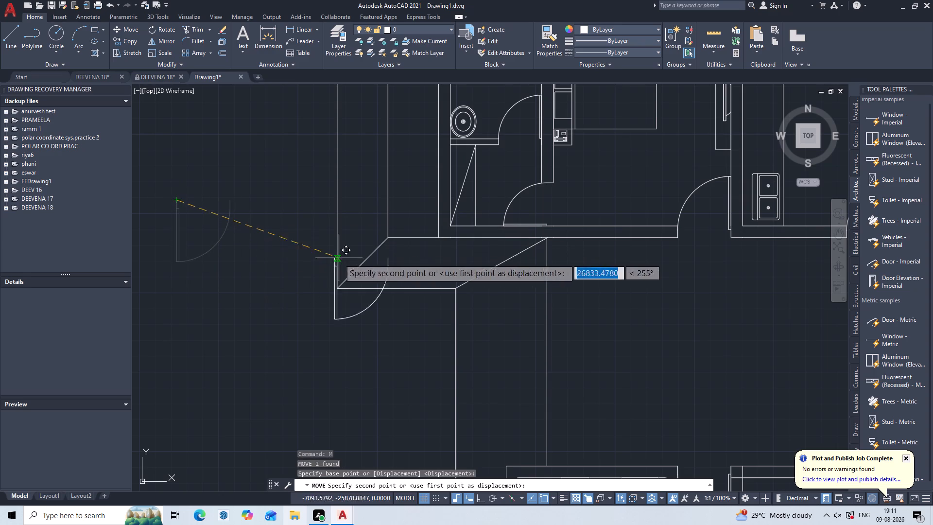
{"action": "scroll", "coordinate": [378, 268], "scroll_direction": "down", "scroll_amount": 1}
{"action": "middle_click_drag", "start_coordinate": [378, 268], "coordinate": [230, 199]}
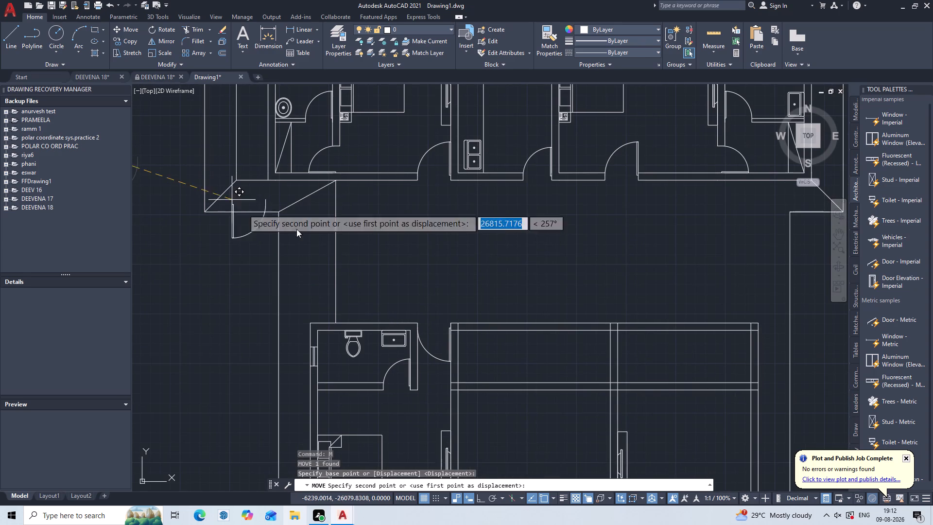
{"action": "scroll", "coordinate": [443, 272], "scroll_direction": "down", "scroll_amount": 1}
{"action": "middle_click_drag", "start_coordinate": [443, 272], "coordinate": [298, 217]}
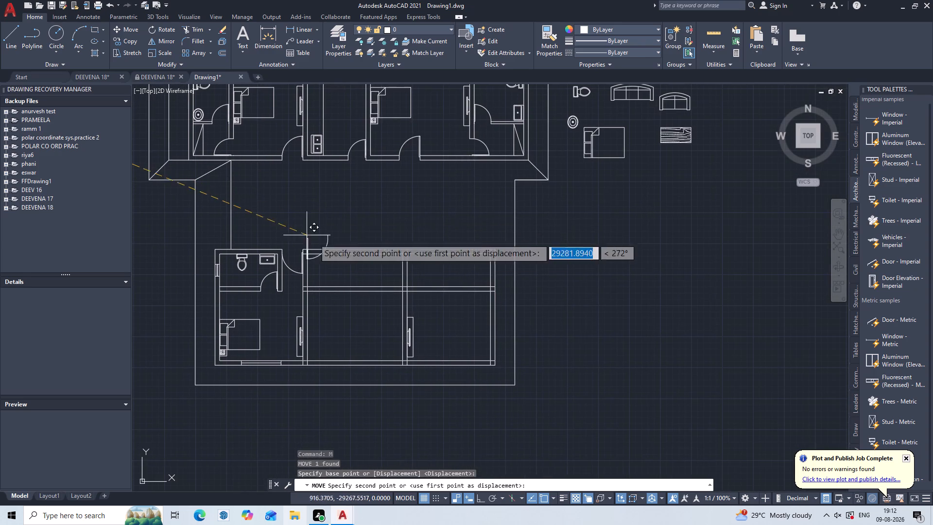
{"action": "scroll", "coordinate": [406, 284], "scroll_direction": "up", "scroll_amount": 2}
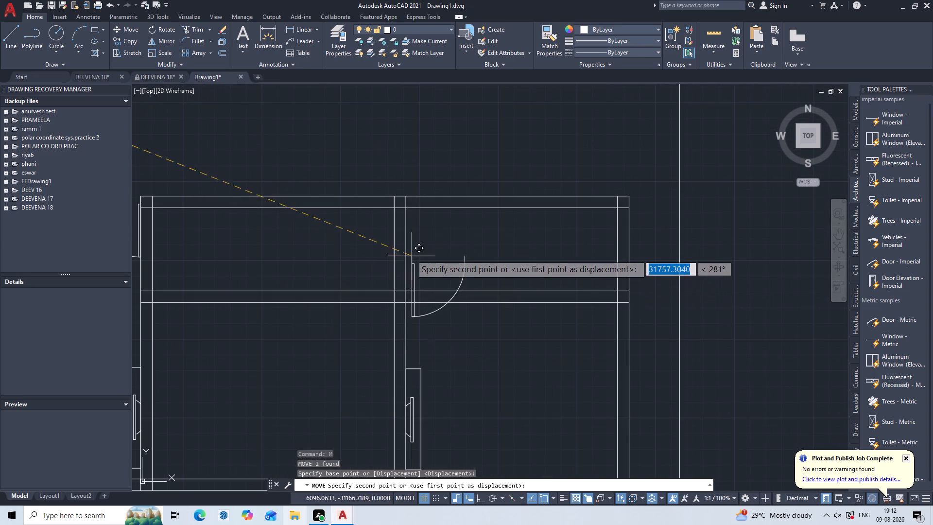
{"action": "scroll", "coordinate": [407, 239], "scroll_direction": "up", "scroll_amount": 2}
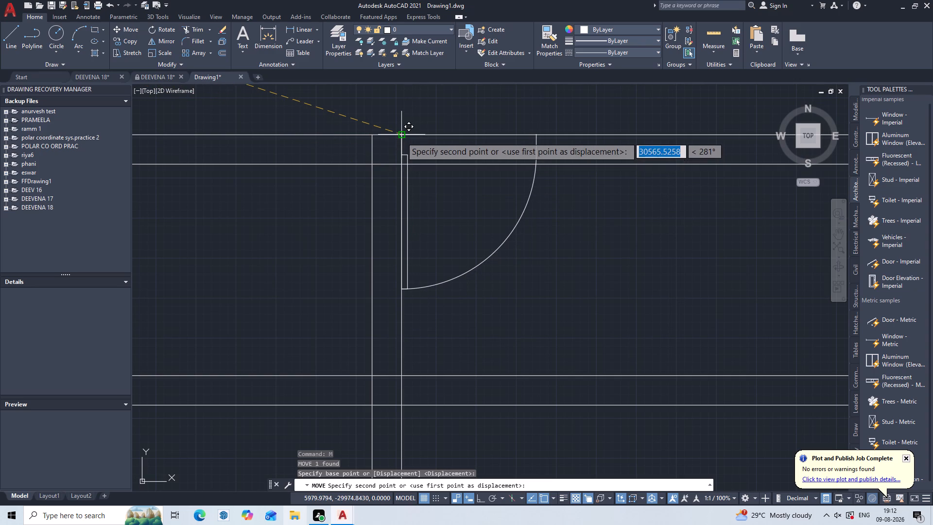
{"action": "left_click", "coordinate": [401, 135]}
{"action": "scroll", "coordinate": [349, 243], "scroll_direction": "down", "scroll_amount": 2}
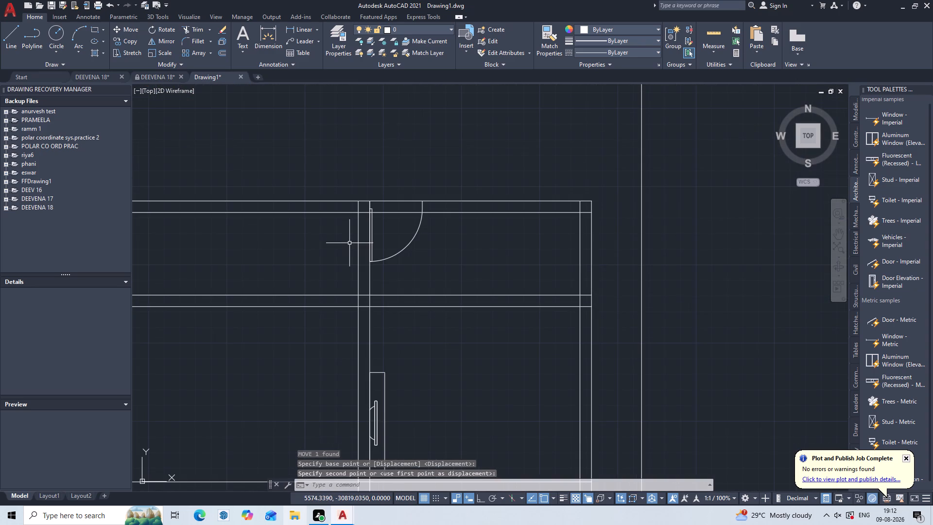
Draw a vertical line from the northeast door swing's east end on the outer north wall line down to the partition's south face.
{"action": "scroll", "coordinate": [349, 243], "scroll_direction": "down", "scroll_amount": 1}
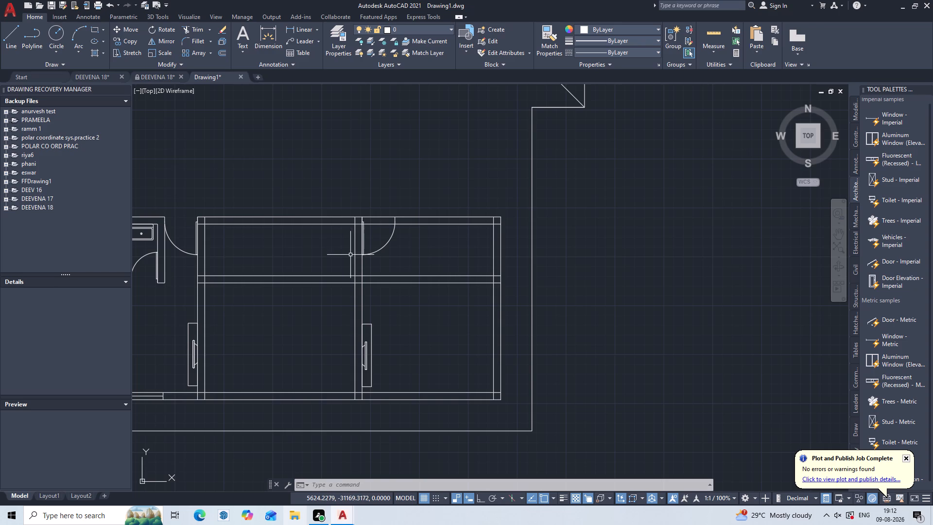
{"action": "key", "text": "Escape"}
{"action": "key", "text": "Escape"}
{"action": "key", "text": "Escape"}
{"action": "key", "text": "Escape"}
{"action": "key", "text": "Escape"}
{"action": "key", "text": "Escape"}
{"action": "key", "text": "Escape"}
{"action": "key", "text": "Escape"}
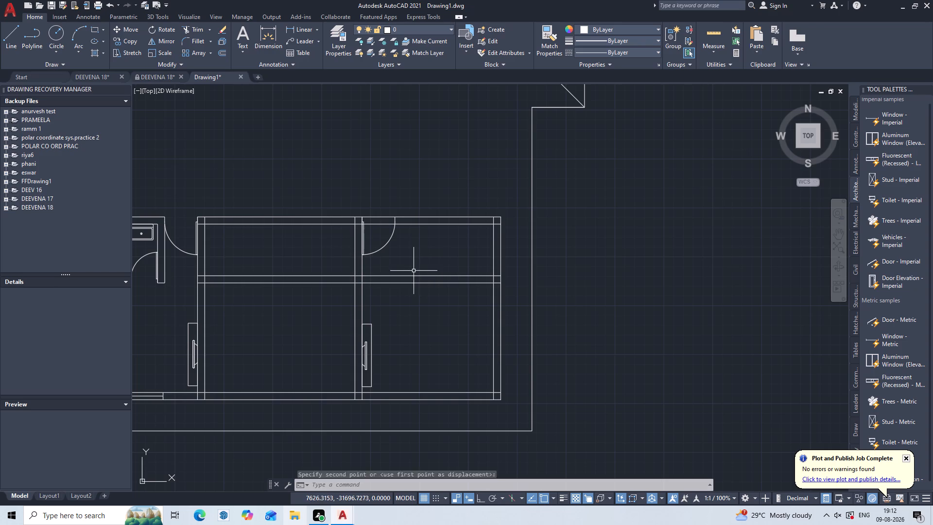
{"action": "key", "text": "l"}
{"action": "key", "text": "Return"}
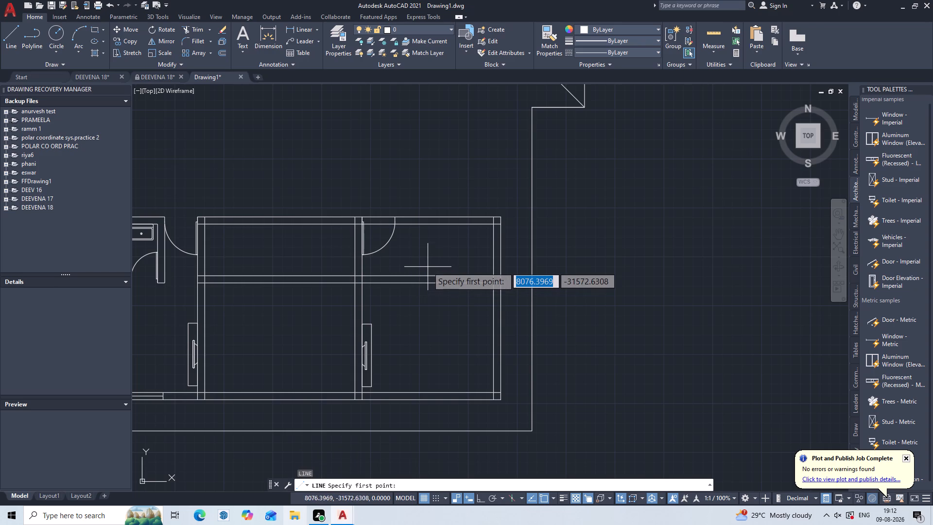
{"action": "left_click", "coordinate": [396, 216]}
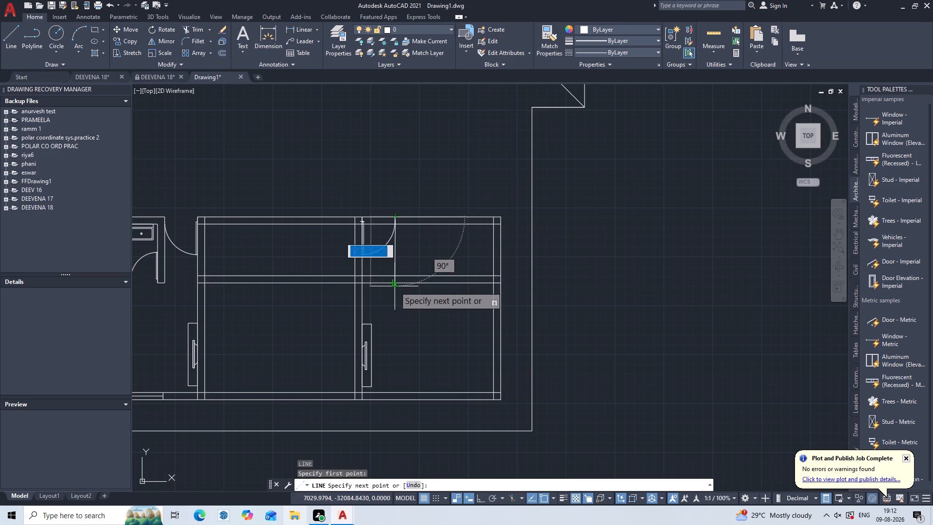
{"action": "left_click", "coordinate": [395, 286]}
{"action": "key", "text": "Escape"}
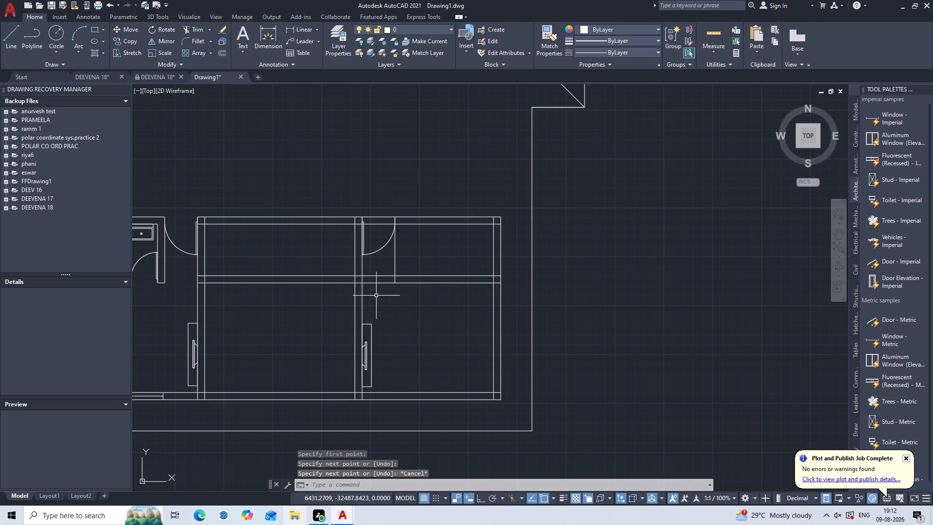
Offset the new vertical line 230 to the east as the second face of the partition beside the door.
{"action": "key", "text": "o"}
{"action": "key", "text": "Return"}
{"action": "key", "text": "2"}
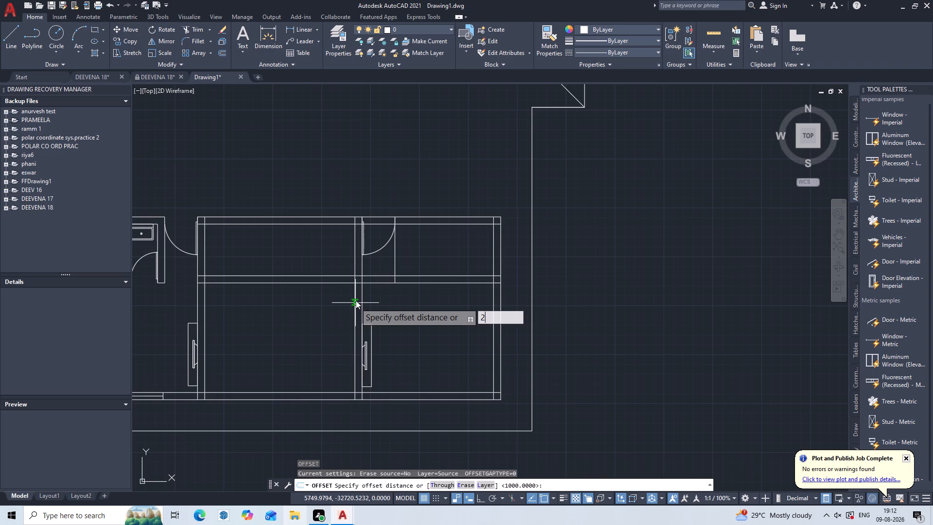
{"action": "key", "text": "3"}
{"action": "key", "text": "0"}
{"action": "key", "text": "Return"}
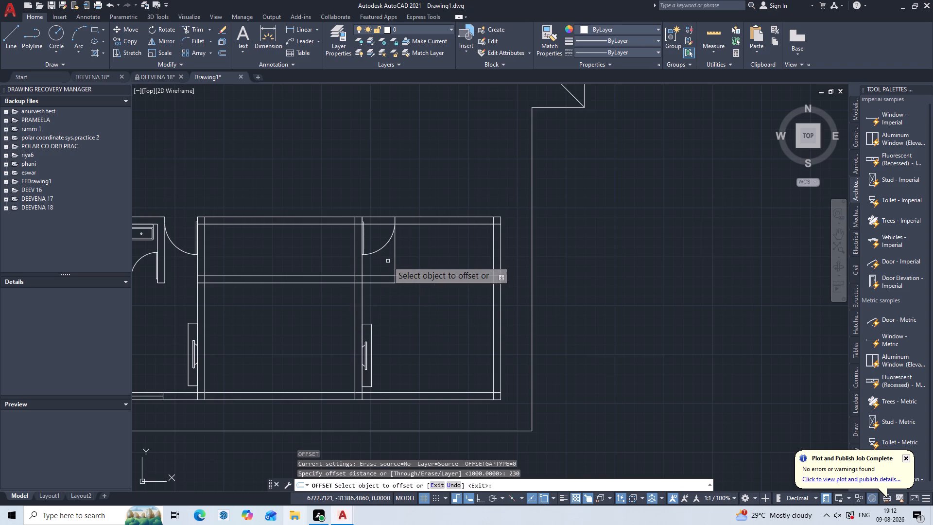
{"action": "left_click", "coordinate": [395, 259]}
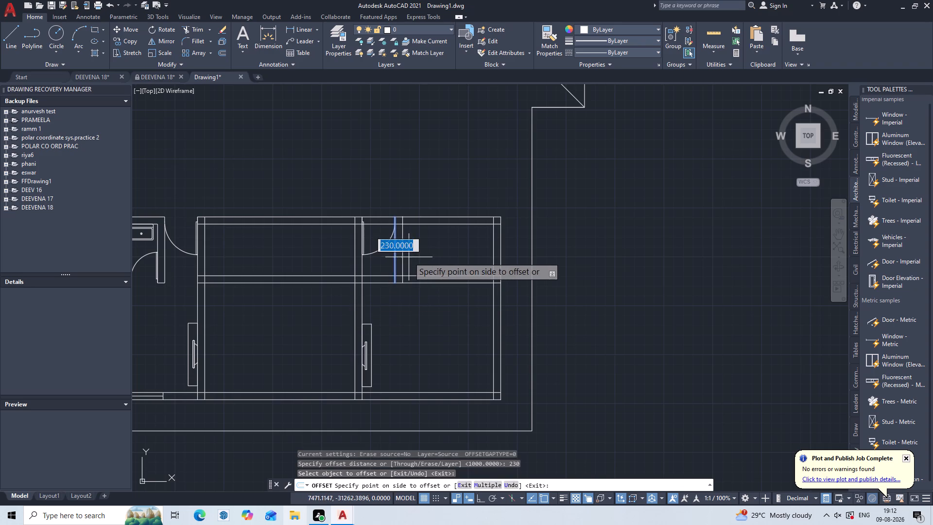
{"action": "left_click", "coordinate": [409, 257]}
{"action": "key", "text": "Escape"}
{"action": "key", "text": "Escape"}
{"action": "key", "text": "Escape"}
{"action": "key", "text": "Escape"}
{"action": "key", "text": "Escape"}
{"action": "key", "text": "Escape"}
{"action": "key", "text": "Escape"}
{"action": "key", "text": "Escape"}
{"action": "key", "text": "Escape"}
{"action": "key", "text": "Escape"}
{"action": "key", "text": "Escape"}
{"action": "key", "text": "Escape"}
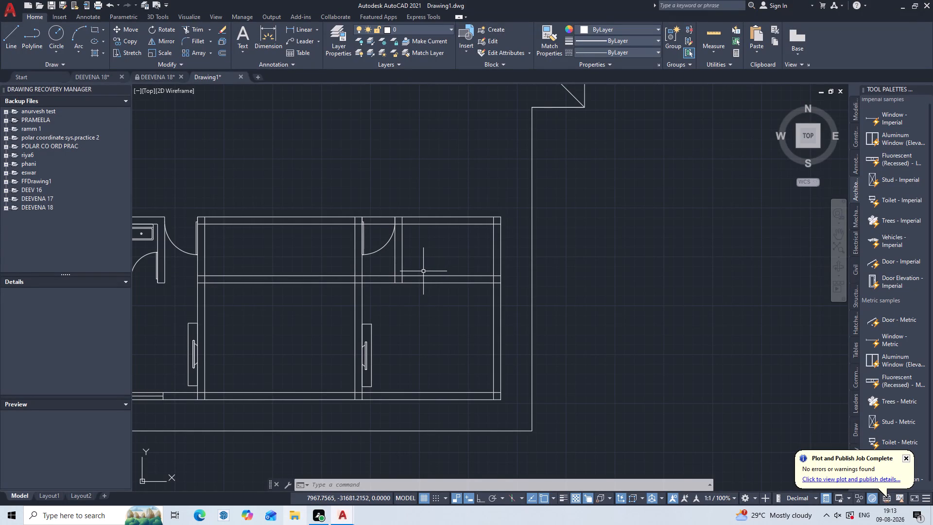
Trim both horizontal partition lines across the passage south of the door and within the thickness of the passage's west partition.
{"action": "type", "text": "TR"}
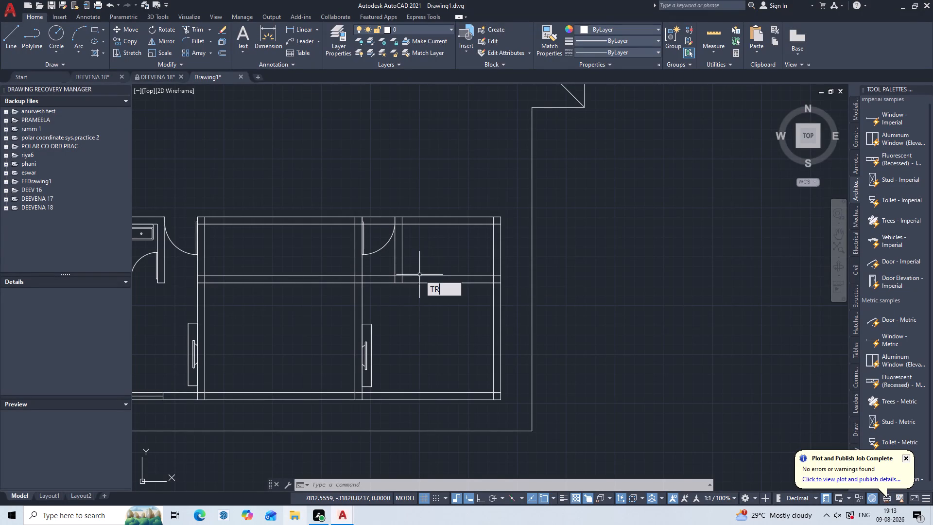
{"action": "key", "text": "Return"}
{"action": "left_click", "coordinate": [380, 265]}
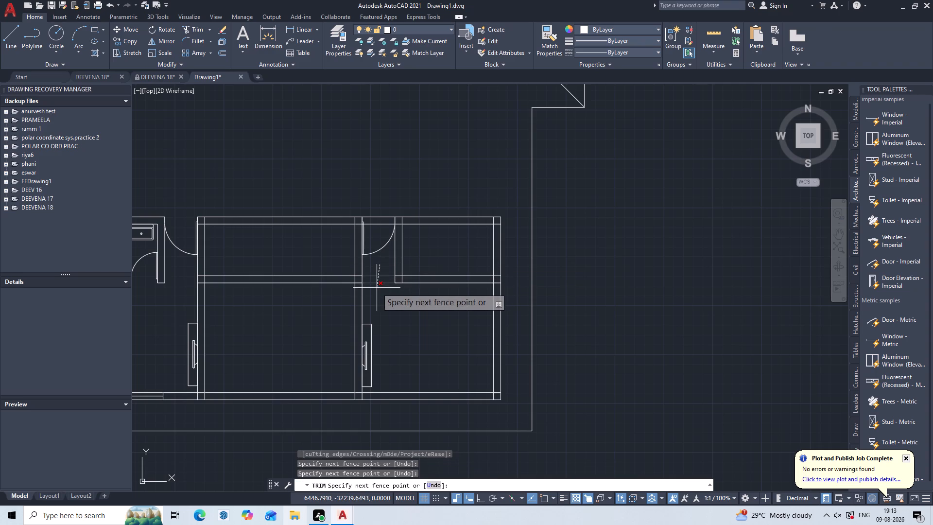
{"action": "left_click", "coordinate": [377, 288]}
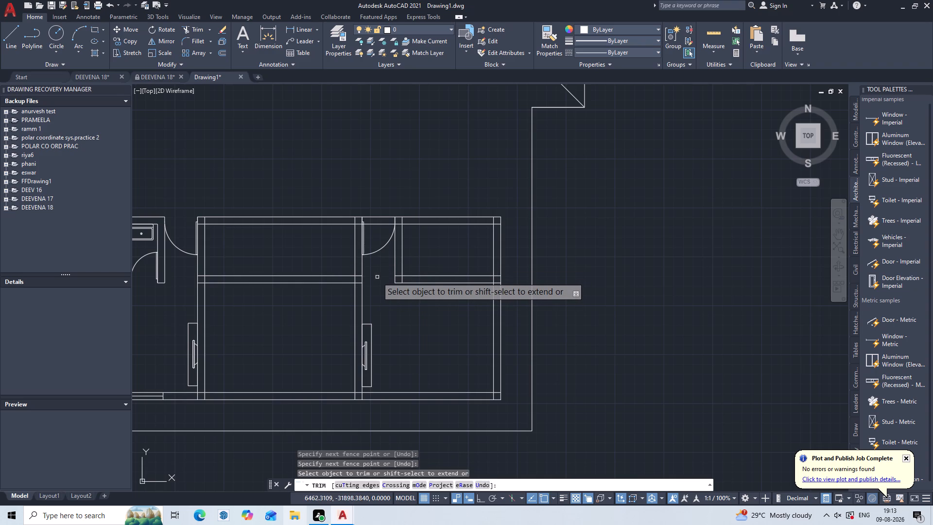
{"action": "scroll", "coordinate": [373, 281], "scroll_direction": "up", "scroll_amount": 4}
{"action": "left_click", "coordinate": [280, 245]}
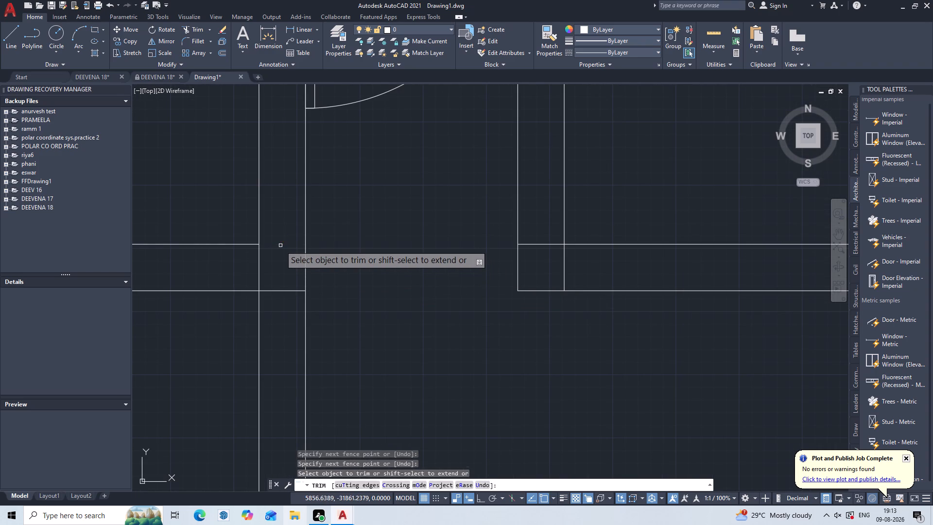
{"action": "left_click", "coordinate": [288, 290]}
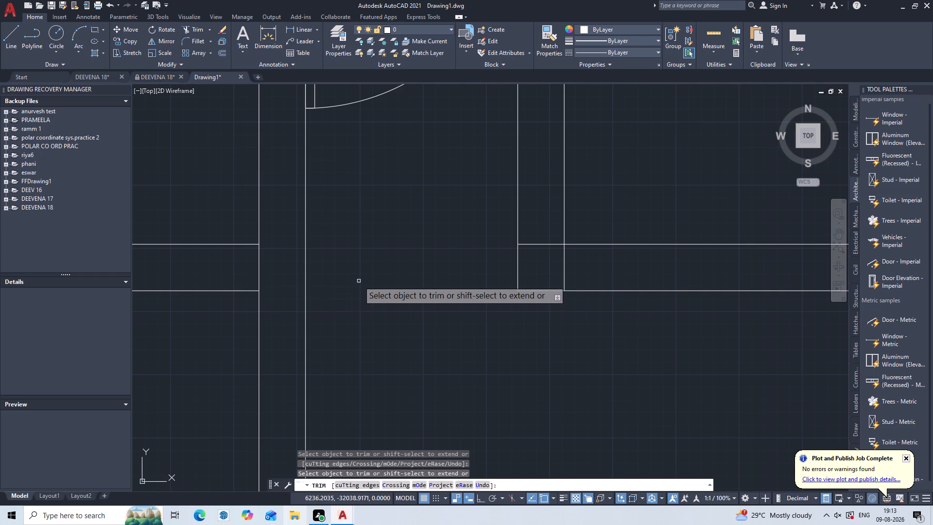
Trim the overlapping wall lines inside the southwest corner where the new partition meets the northeast room's south partition.
{"action": "middle_click_drag", "start_coordinate": [365, 277], "coordinate": [232, 305]}
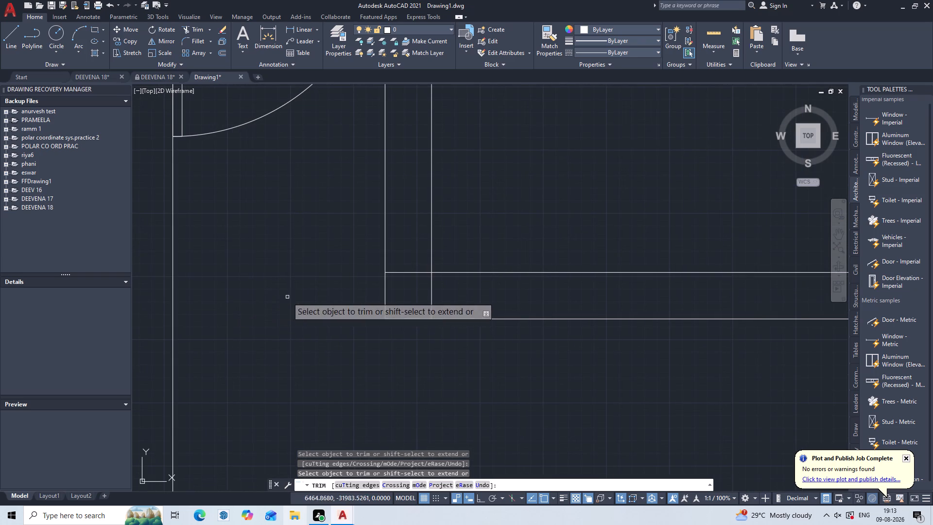
{"action": "left_click", "coordinate": [397, 272]}
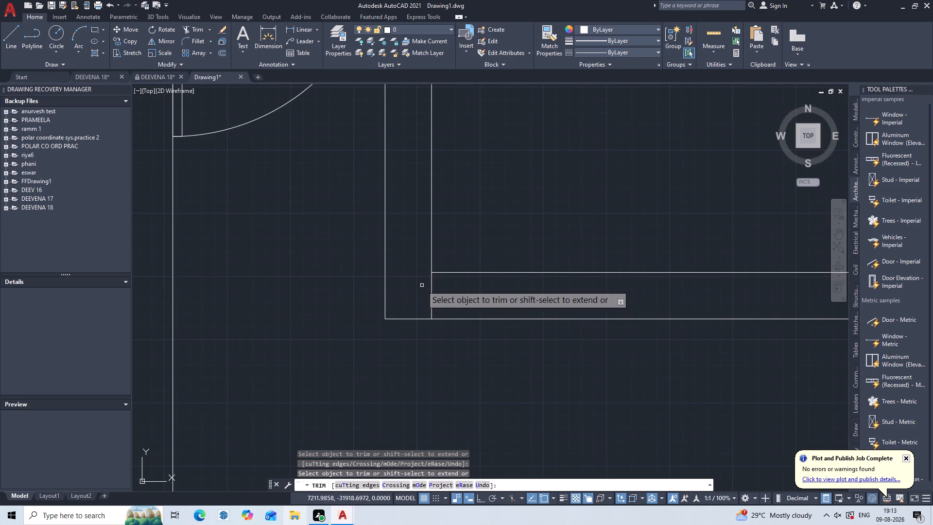
{"action": "left_click", "coordinate": [431, 298]}
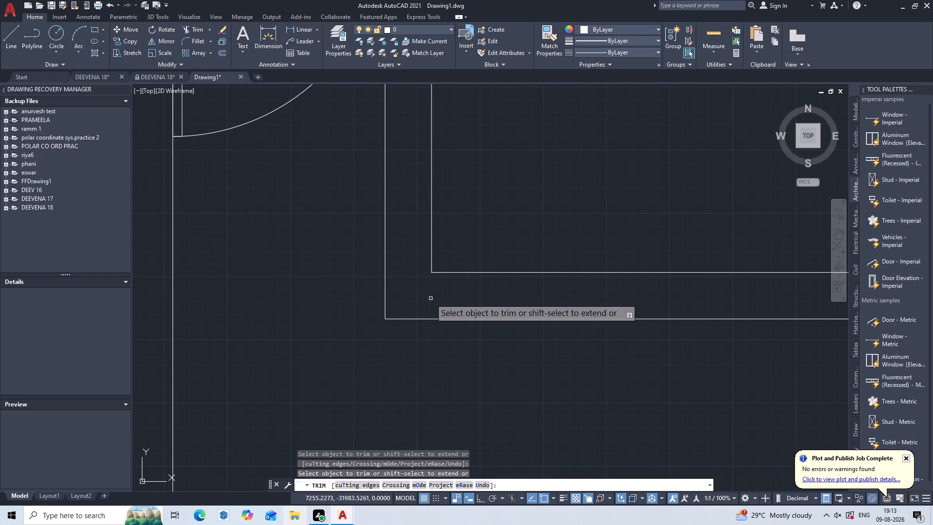
{"action": "key", "text": "Escape"}
{"action": "key", "text": "Escape"}
{"action": "key", "text": "Escape"}
{"action": "key", "text": "Escape"}
{"action": "key", "text": "Escape"}
{"action": "key", "text": "Escape"}
{"action": "key", "text": "Escape"}
{"action": "key", "text": "Escape"}
{"action": "key", "text": "Escape"}
{"action": "key", "text": "Escape"}
{"action": "key", "text": "Escape"}
{"action": "key", "text": "Escape"}
{"action": "key", "text": "Escape"}
{"action": "key", "text": "Escape"}
{"action": "key", "text": "Escape"}
{"action": "key", "text": "Escape"}
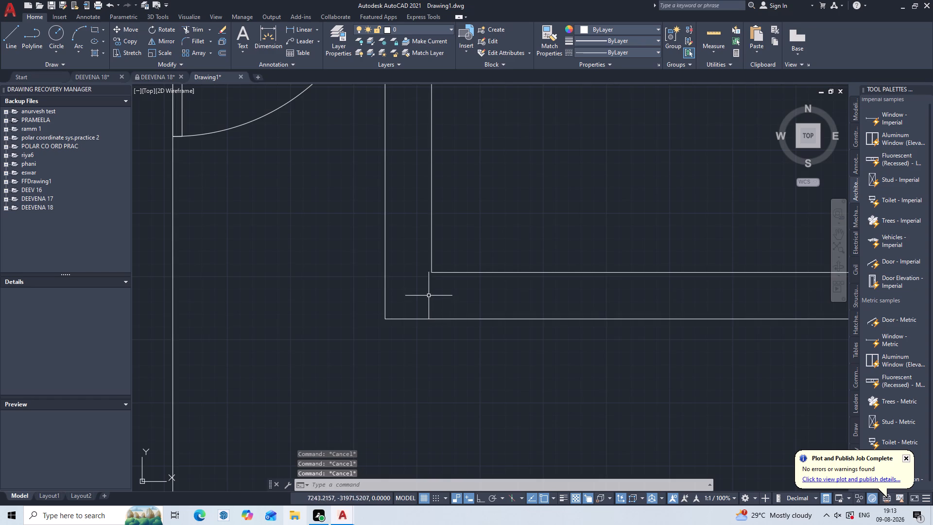
Trim both north wall lines across the northeast door opening, including the leftover piece inside the door leaf.
{"action": "scroll", "coordinate": [426, 290], "scroll_direction": "down", "scroll_amount": 2}
{"action": "middle_click_drag", "start_coordinate": [363, 293], "coordinate": [362, 297]}
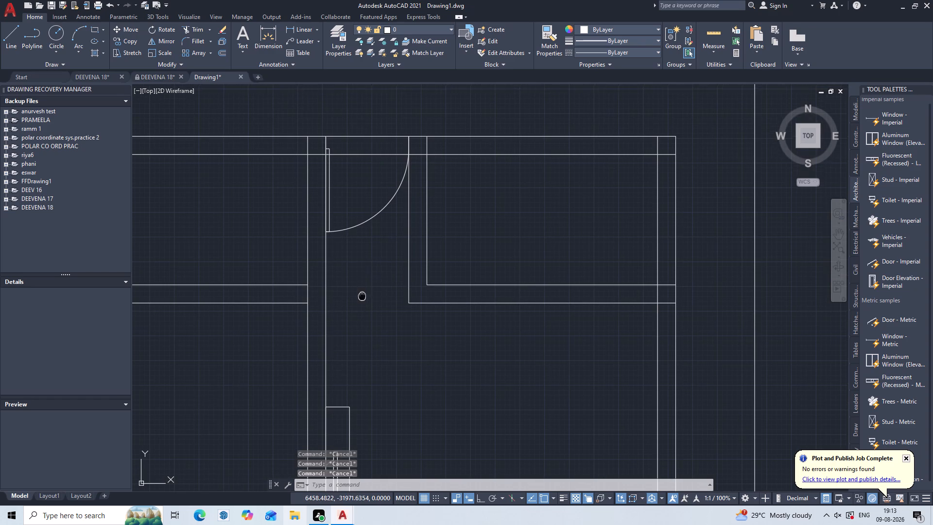
{"action": "middle_click_drag", "start_coordinate": [362, 297], "coordinate": [352, 350]}
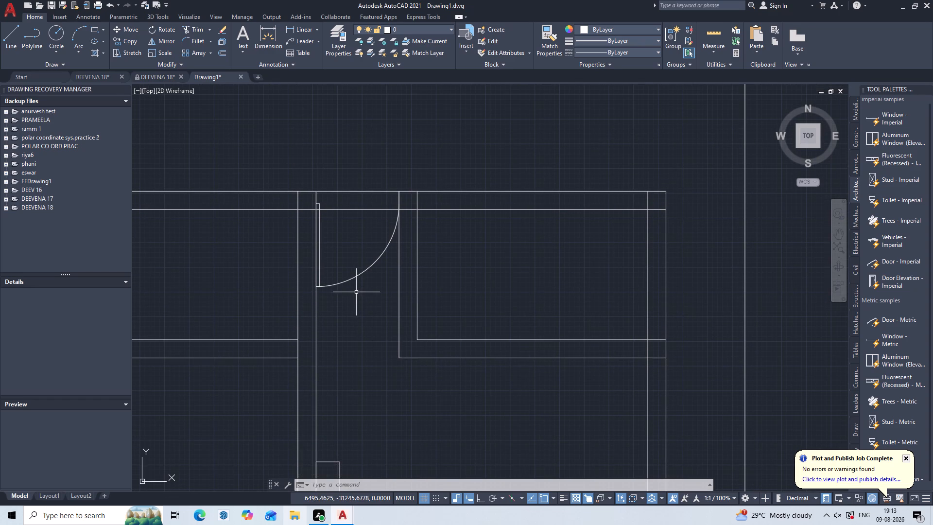
{"action": "scroll", "coordinate": [368, 201], "scroll_direction": "up", "scroll_amount": 2}
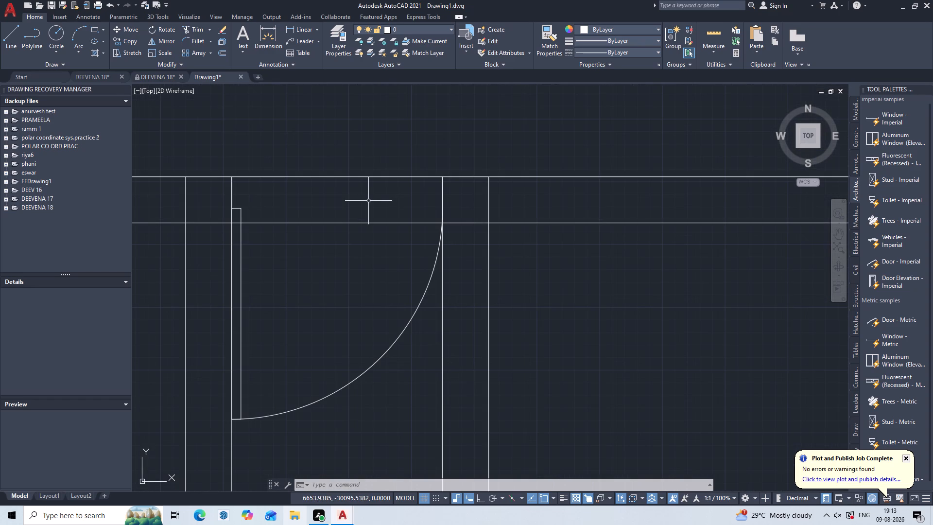
{"action": "type", "text": "TR"}
{"action": "key", "text": "Return"}
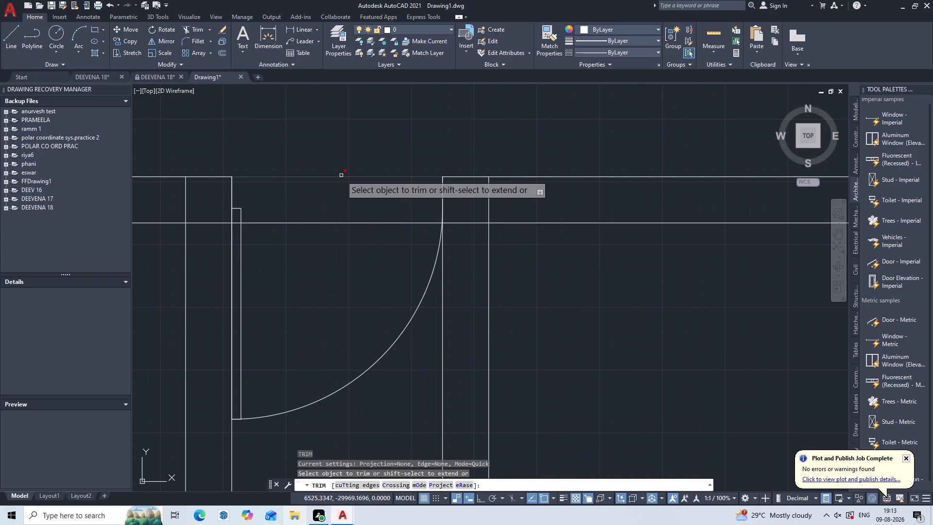
{"action": "left_click", "coordinate": [341, 175]}
{"action": "left_click", "coordinate": [340, 224]}
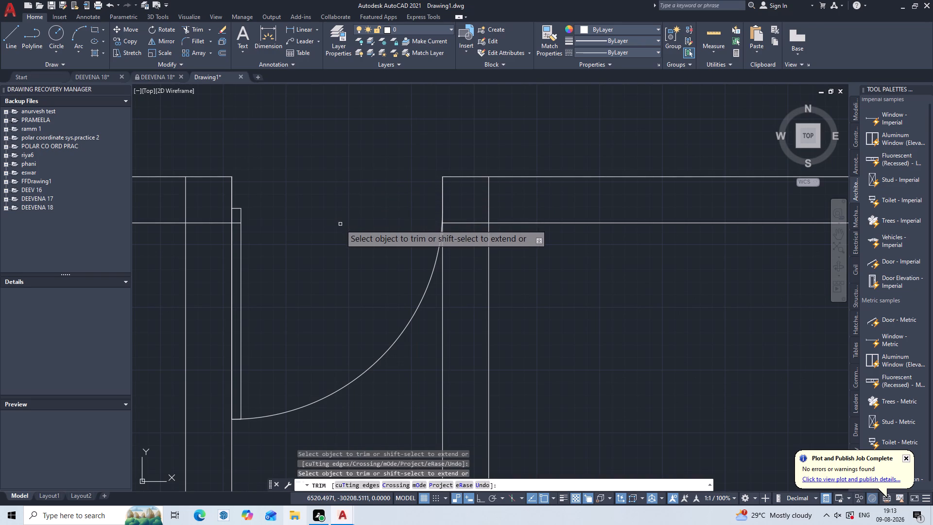
{"action": "scroll", "coordinate": [236, 226], "scroll_direction": "up", "scroll_amount": 2}
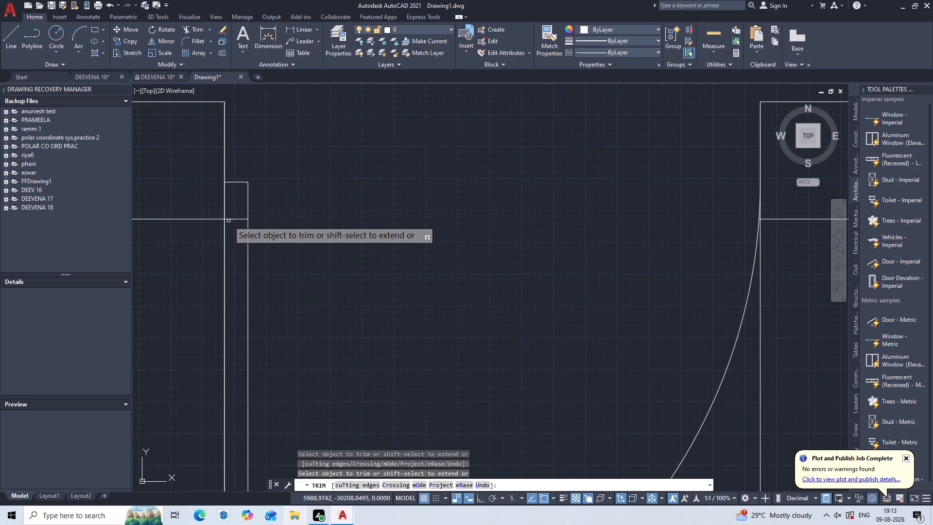
{"action": "left_click", "coordinate": [229, 219]}
Trim the crossing lines inside the corner where the new 230 partition meets the north wall east of the door.
{"action": "scroll", "coordinate": [441, 209], "scroll_direction": "down", "scroll_amount": 3}
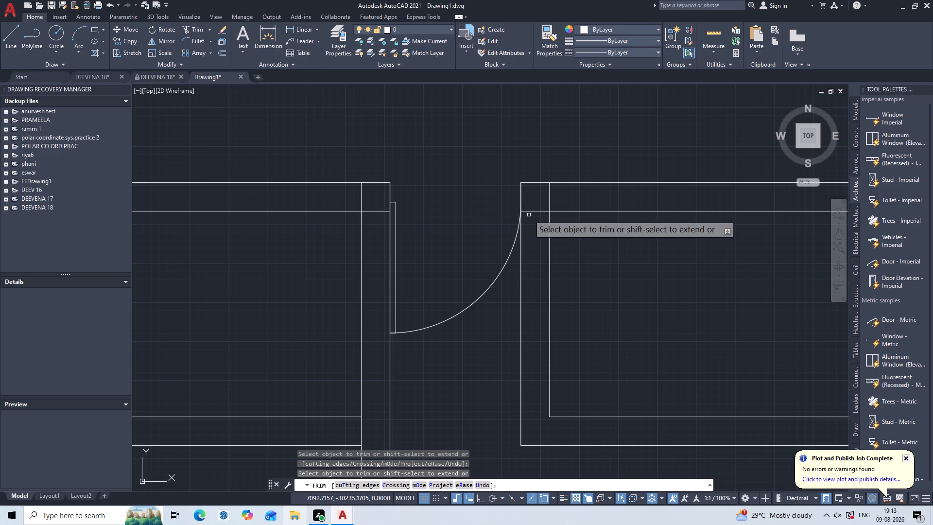
{"action": "scroll", "coordinate": [530, 215], "scroll_direction": "up", "scroll_amount": 2}
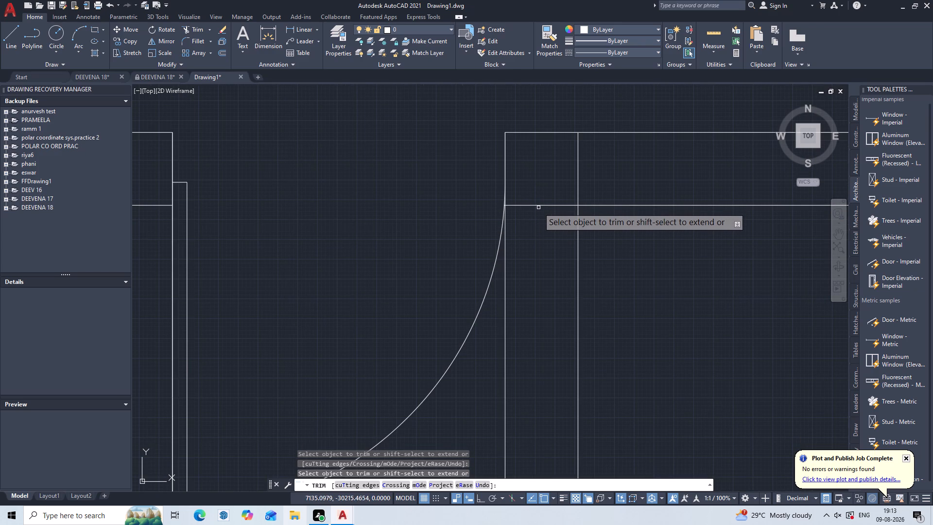
{"action": "left_click", "coordinate": [537, 206]}
{"action": "left_click", "coordinate": [577, 175]}
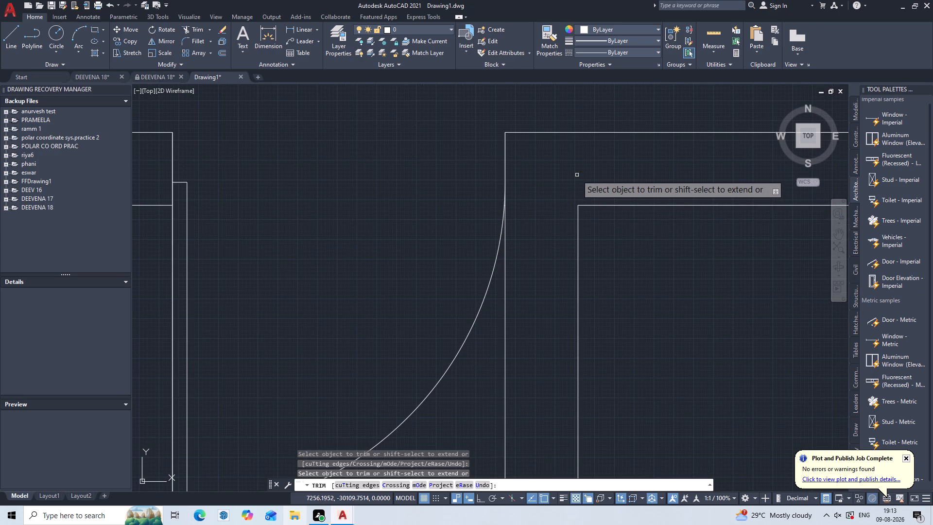
{"action": "key", "text": "Escape"}
{"action": "key", "text": "Escape"}
{"action": "key", "text": "Escape"}
{"action": "key", "text": "Escape"}
{"action": "key", "text": "Escape"}
{"action": "key", "text": "Escape"}
{"action": "key", "text": "Escape"}
{"action": "key", "text": "Escape"}
{"action": "key", "text": "Escape"}
{"action": "key", "text": "Escape"}
{"action": "key", "text": "Escape"}
{"action": "key", "text": "Escape"}
{"action": "key", "text": "Escape"}
{"action": "key", "text": "Escape"}
{"action": "key", "text": "Escape"}
{"action": "key", "text": "Escape"}
{"action": "key", "text": "Escape"}
{"action": "key", "text": "Escape"}
{"action": "key", "text": "Escape"}
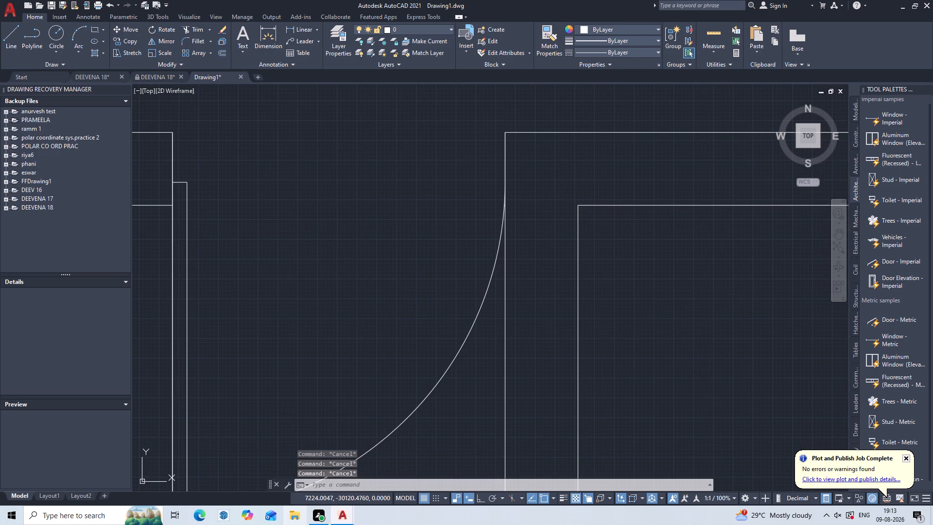
Extend the new partition's east face line south to the outer face of the northeast room's south partition.
{"action": "scroll", "coordinate": [567, 178], "scroll_direction": "down", "scroll_amount": 4}
{"action": "middle_click_drag", "start_coordinate": [542, 209], "coordinate": [403, 216]}
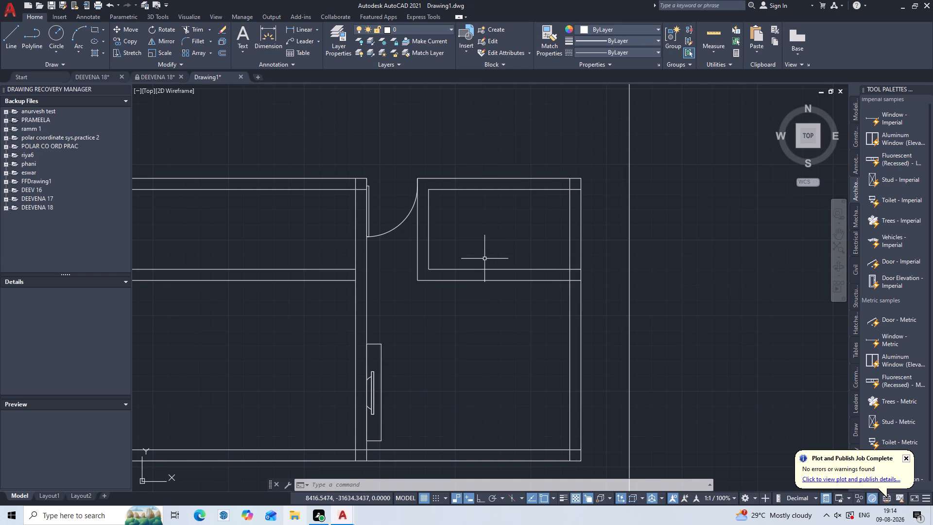
{"action": "key", "text": "e"}
{"action": "key", "text": "x"}
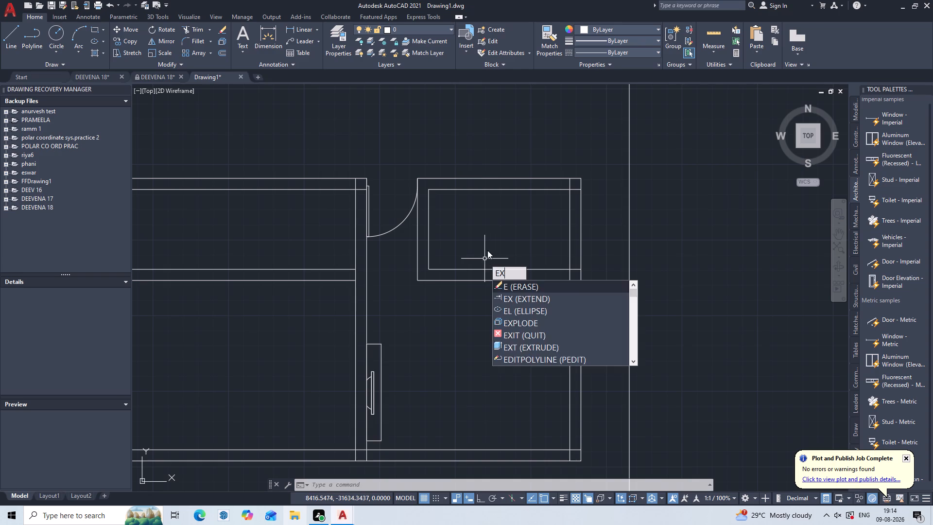
{"action": "key", "text": "Return"}
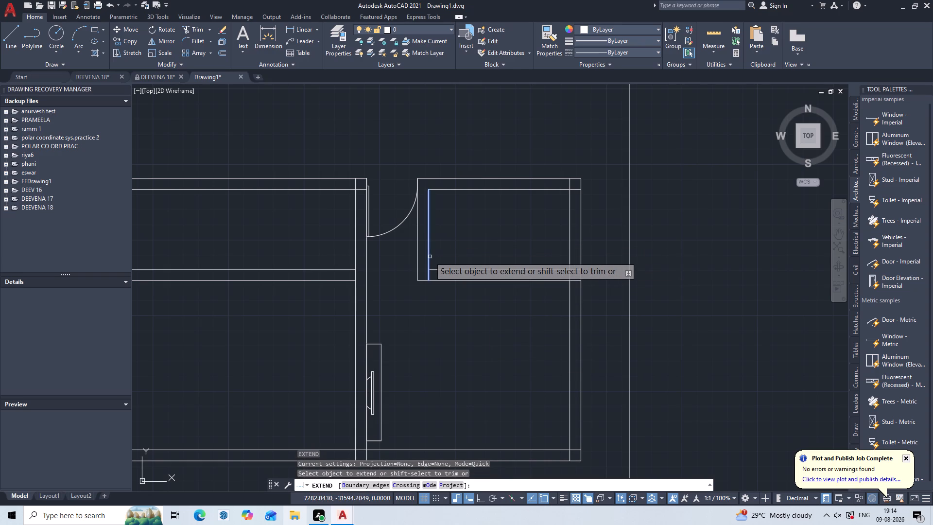
{"action": "left_click", "coordinate": [430, 257]}
{"action": "key", "text": "Escape"}
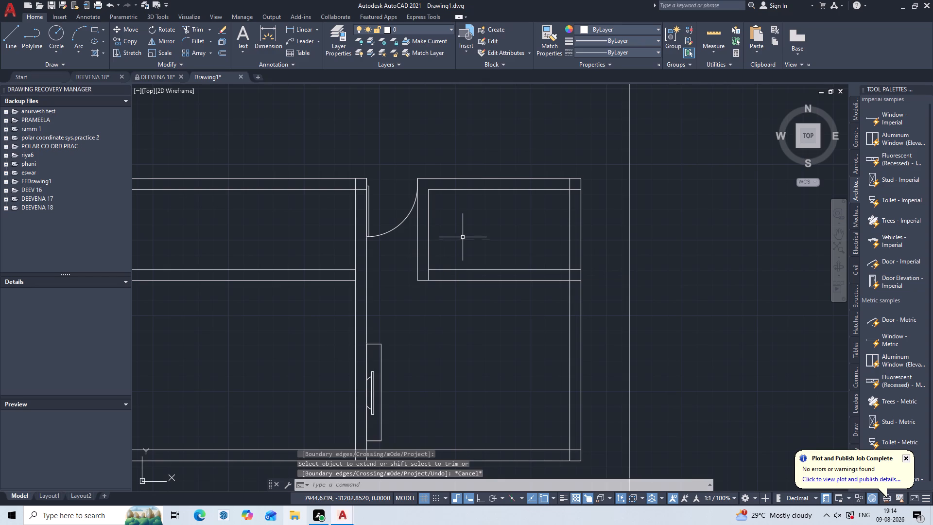
Scale the northeast door by reference about its hinge-side corner, taking the opening width as reference and 1050 as the new length.
{"action": "scroll", "coordinate": [474, 229], "scroll_direction": "down", "scroll_amount": 2}
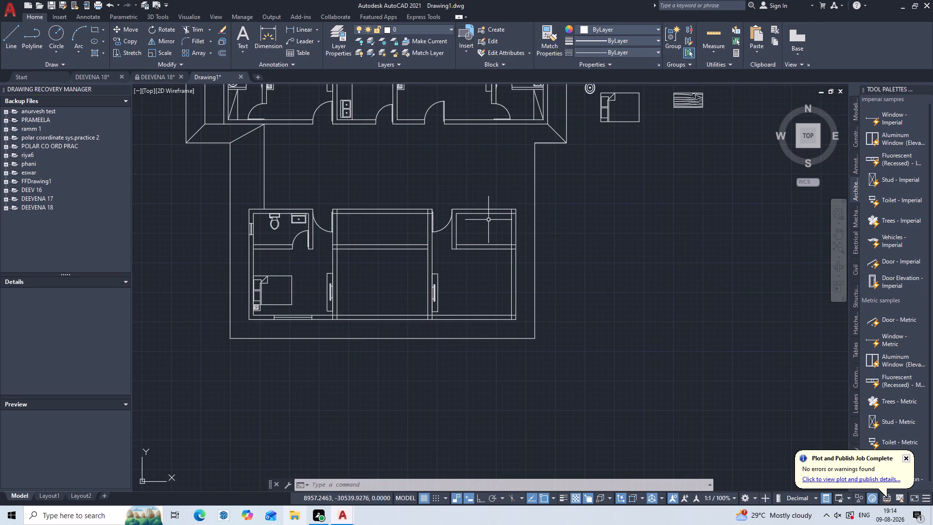
{"action": "scroll", "coordinate": [445, 241], "scroll_direction": "up", "scroll_amount": 3}
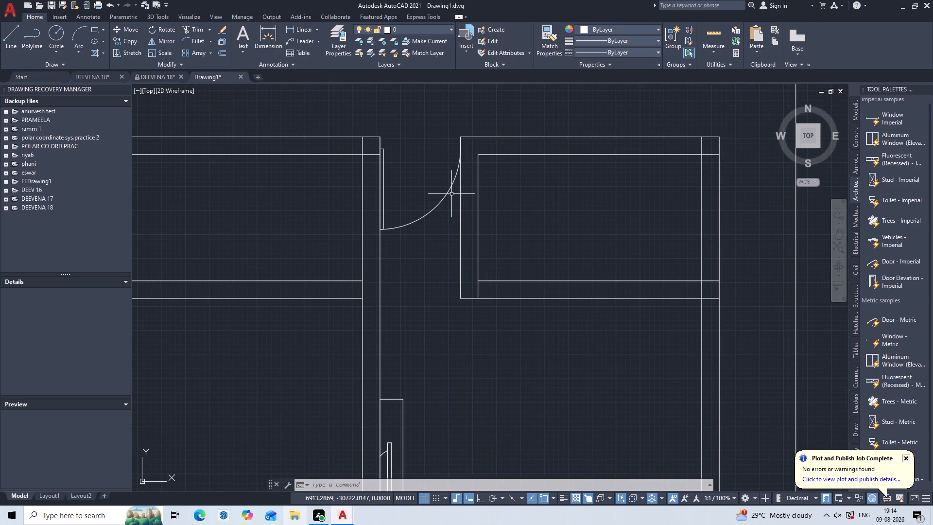
{"action": "left_click", "coordinate": [451, 182]}
{"action": "type", "text": "SC"}
{"action": "key", "text": "Return"}
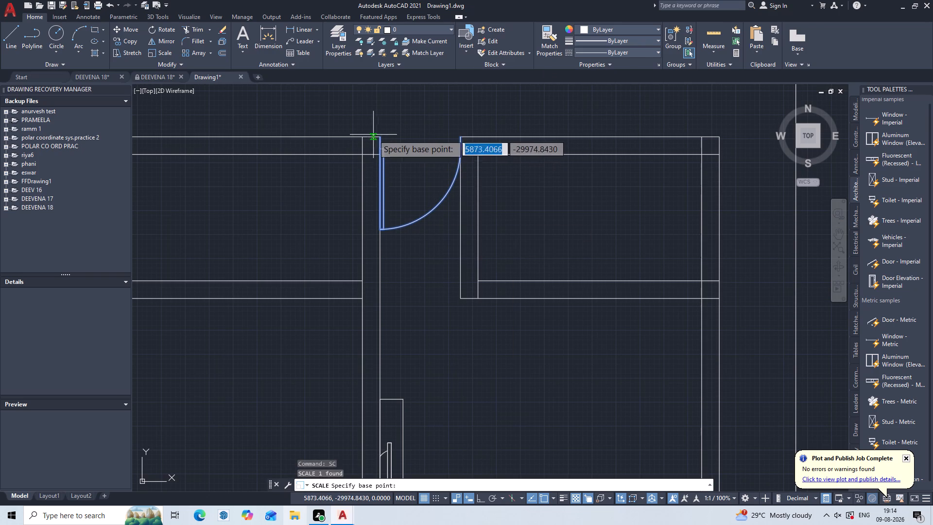
{"action": "left_click", "coordinate": [377, 137]}
{"action": "key", "text": "r"}
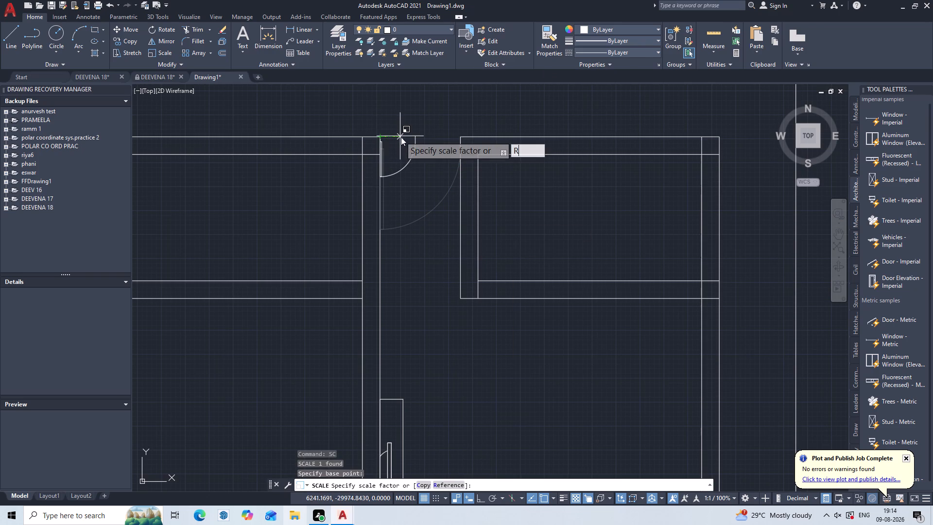
{"action": "key", "text": "Return"}
{"action": "left_click", "coordinate": [379, 134]}
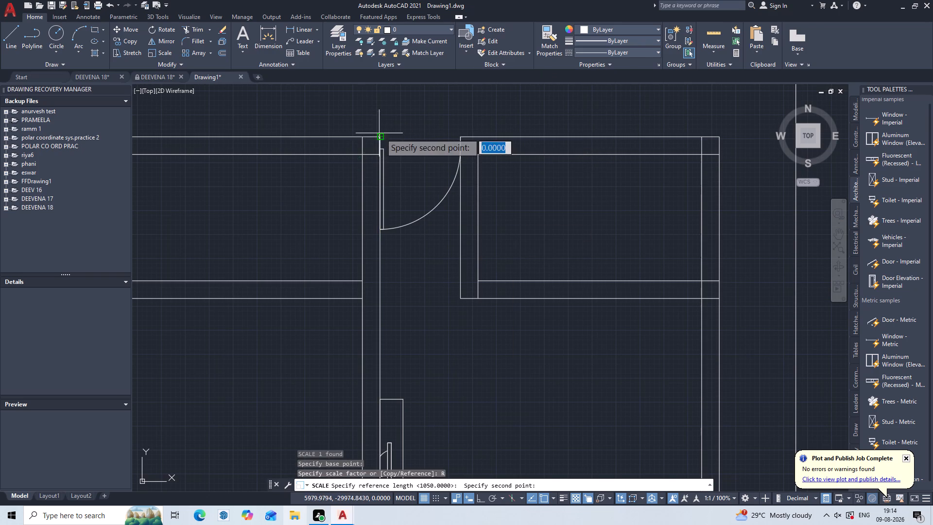
{"action": "left_click", "coordinate": [461, 134]}
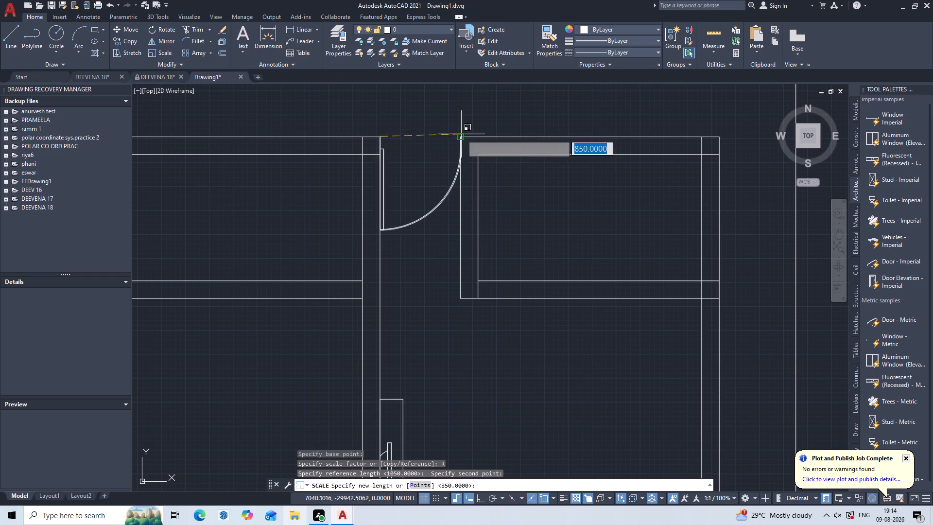
{"action": "key", "text": "1"}
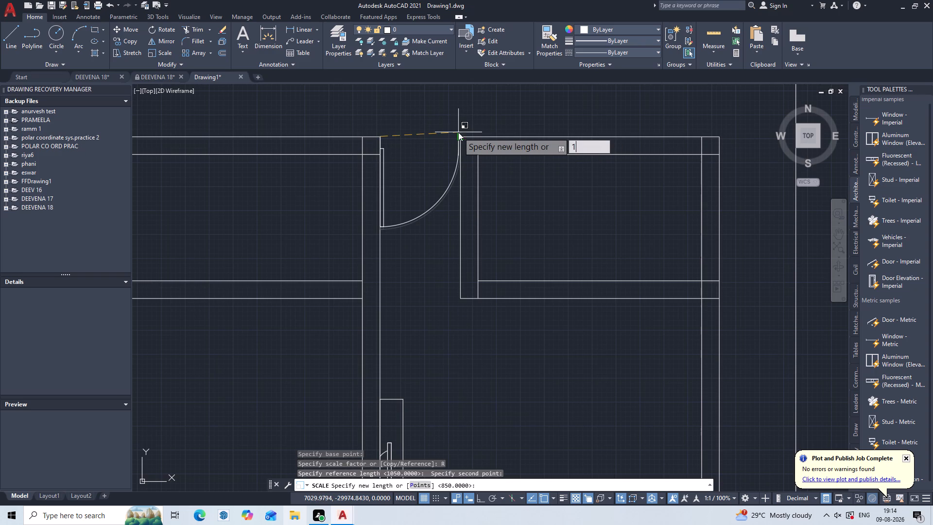
{"action": "key", "text": "0"}
{"action": "key", "text": "5"}
{"action": "key", "text": "0"}
{"action": "key", "text": "Return"}
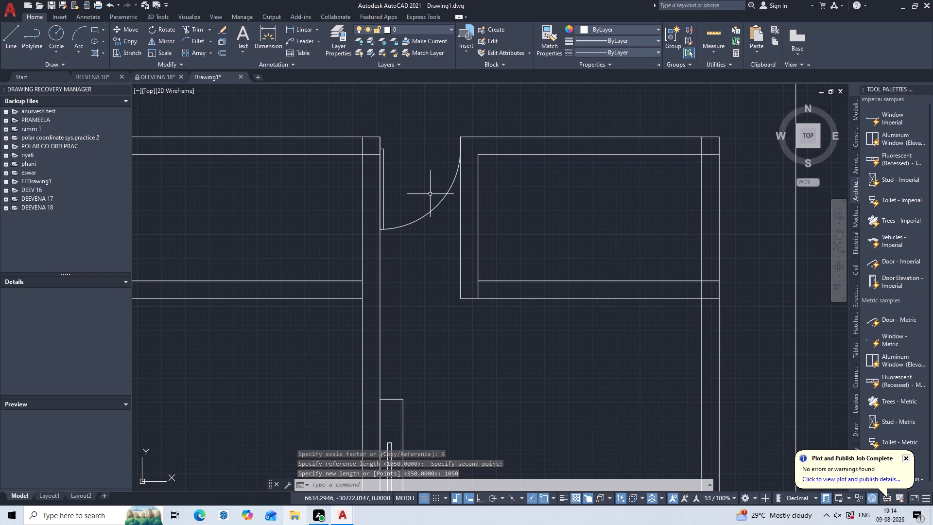
Insert a Door - Imperial block in the empty space just east of the lower plan.
{"action": "middle_click_drag", "start_coordinate": [430, 195], "coordinate": [395, 141]}
{"action": "scroll", "coordinate": [395, 141], "scroll_direction": "down", "scroll_amount": 2}
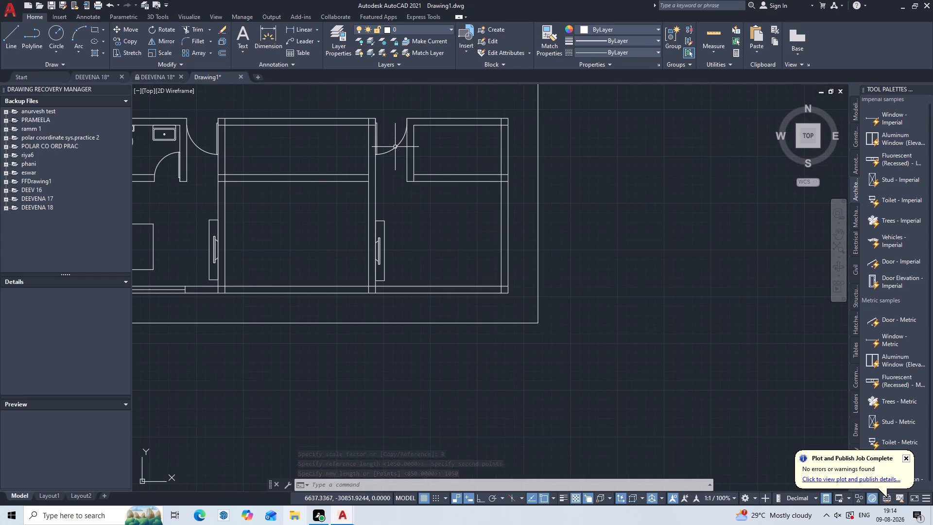
{"action": "scroll", "coordinate": [318, 177], "scroll_direction": "down", "scroll_amount": 1}
{"action": "middle_click_drag", "start_coordinate": [318, 177], "coordinate": [477, 349]}
{"action": "scroll", "coordinate": [267, 265], "scroll_direction": "down", "scroll_amount": 2}
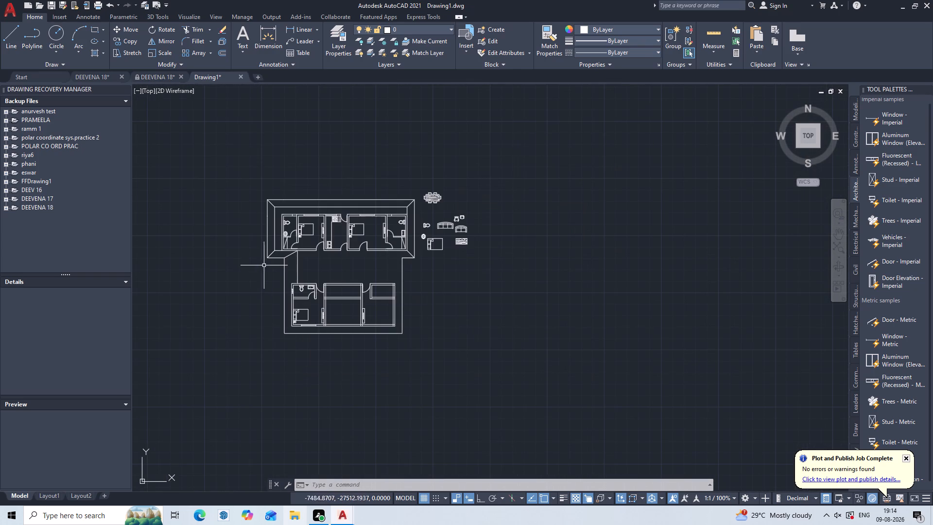
{"action": "scroll", "coordinate": [417, 305], "scroll_direction": "up", "scroll_amount": 1}
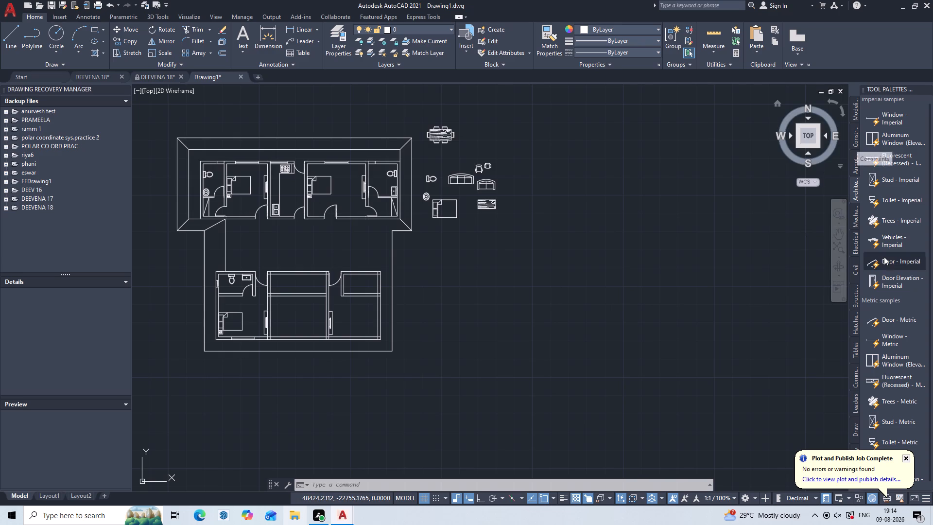
{"action": "left_click_drag", "start_coordinate": [896, 262], "coordinate": [770, 286]}
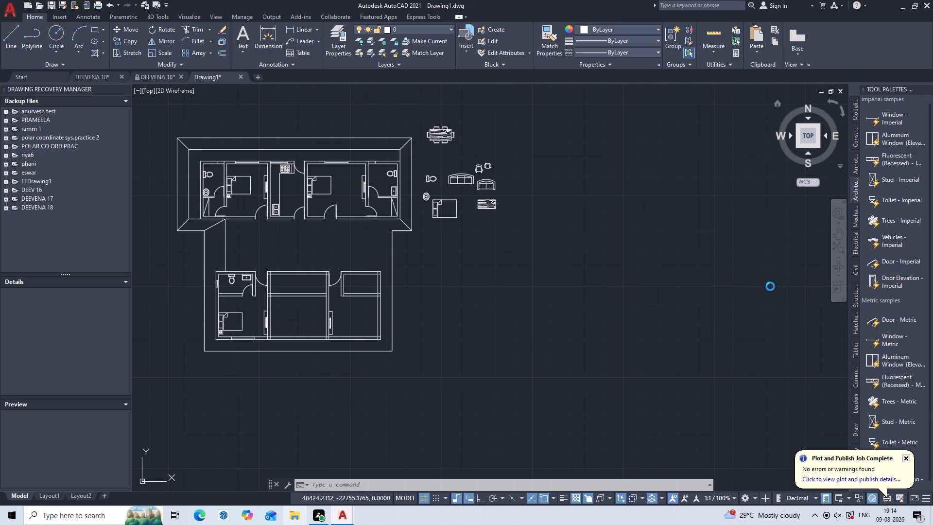
{"action": "left_click_drag", "start_coordinate": [770, 286], "coordinate": [422, 297]}
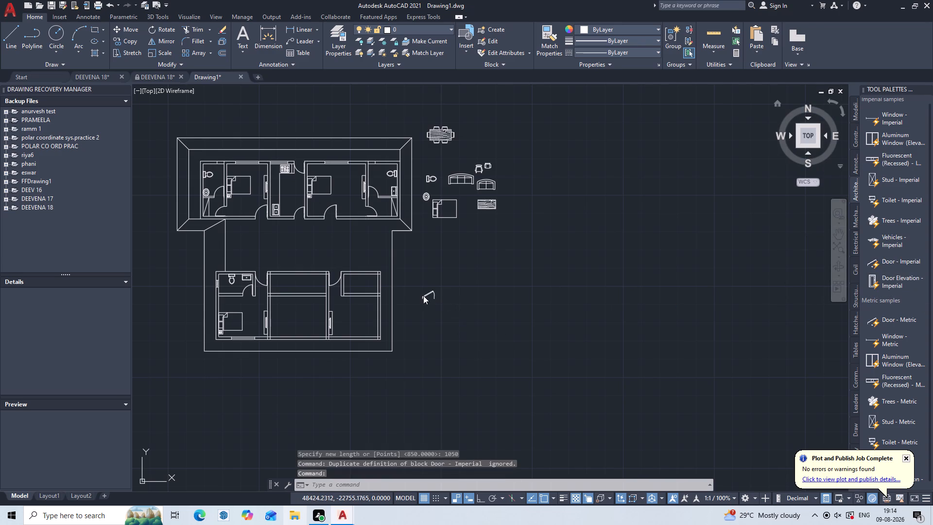
Set the new door block's opening angle to Open 90º.
{"action": "scroll", "coordinate": [426, 296], "scroll_direction": "up", "scroll_amount": 3}
{"action": "left_click", "coordinate": [426, 296]}
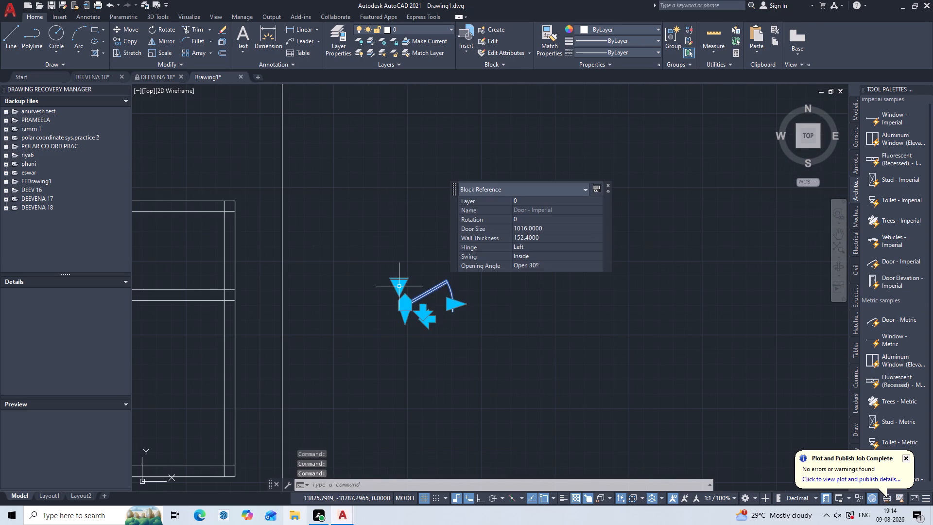
{"action": "left_click", "coordinate": [401, 281]}
{"action": "left_click", "coordinate": [421, 320]}
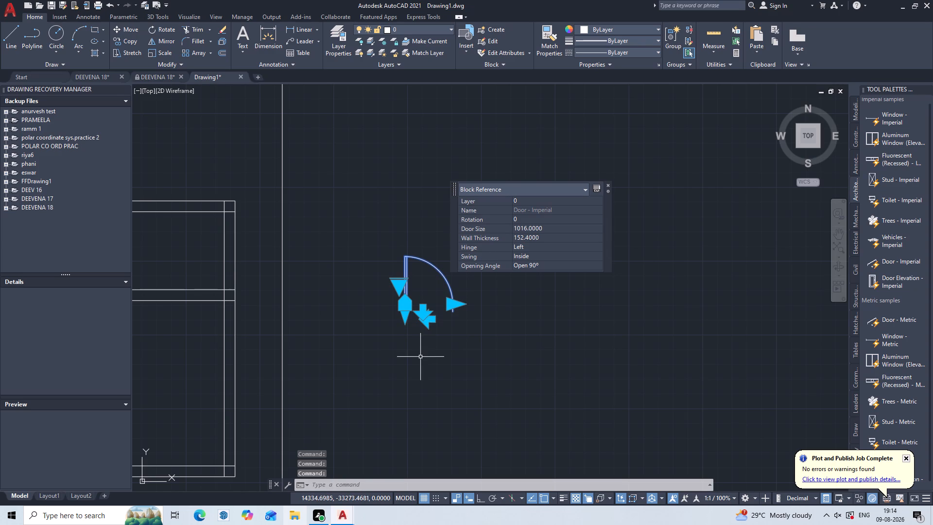
{"action": "key", "text": "Escape"}
Scale the new door by reference about its hinge-side base, from its full width to 850.
{"action": "left_click", "coordinate": [484, 228]}
{"action": "left_click", "coordinate": [376, 341]}
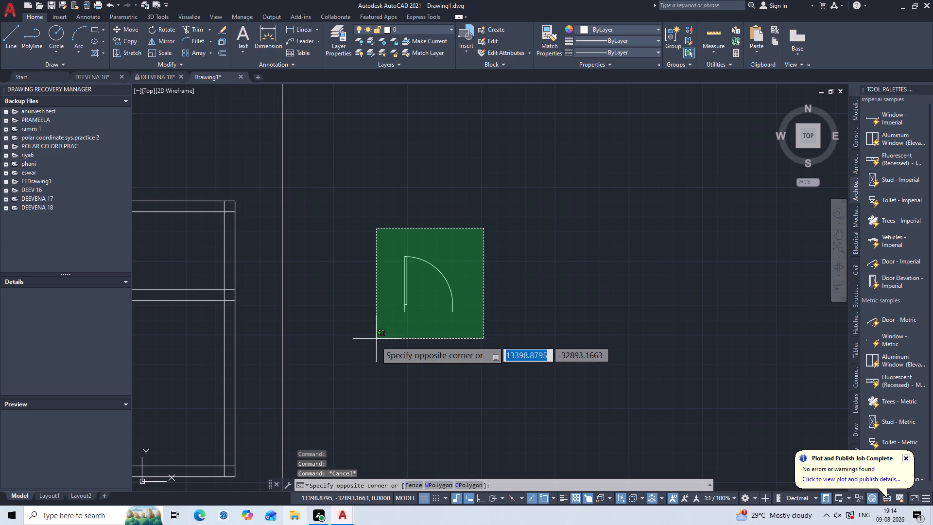
{"action": "type", "text": "SC"}
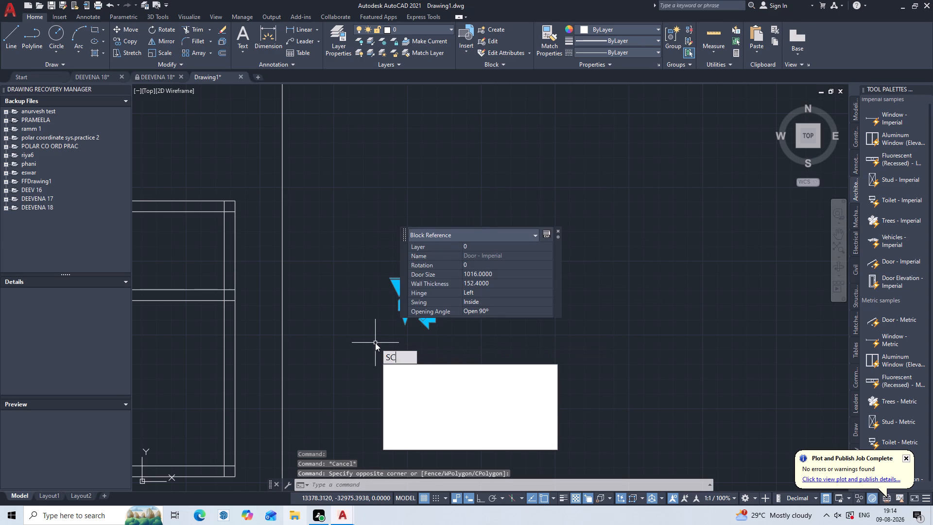
{"action": "key", "text": "Return"}
{"action": "left_click", "coordinate": [403, 312]}
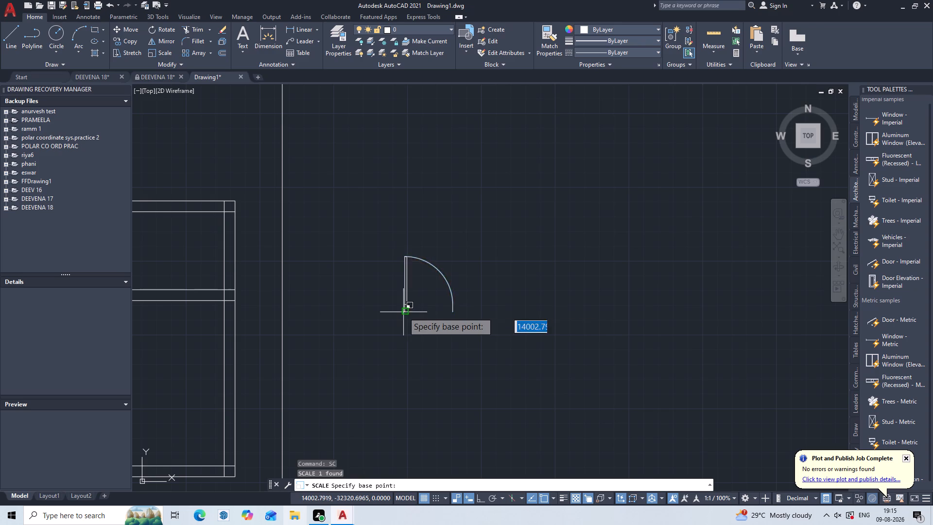
{"action": "key", "text": "r"}
{"action": "key", "text": "Return"}
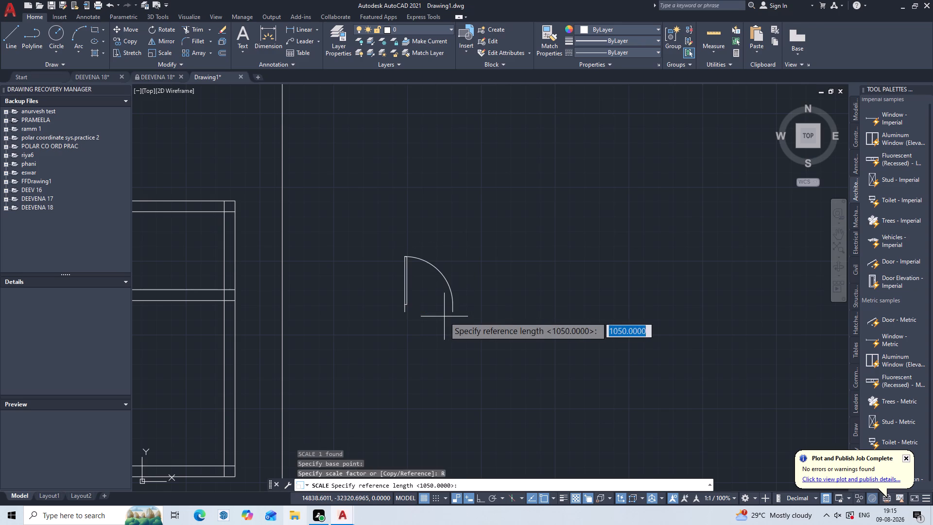
{"action": "left_click", "coordinate": [402, 312]}
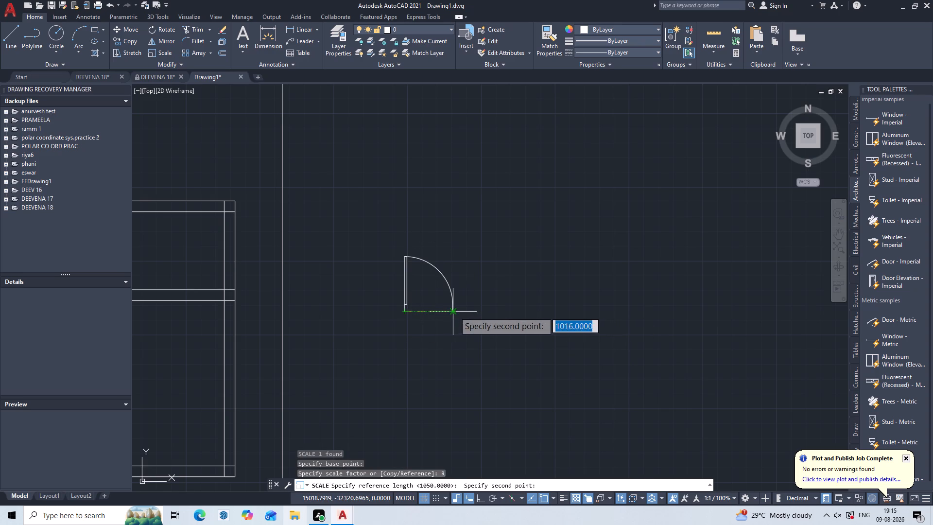
{"action": "left_click", "coordinate": [454, 312]}
{"action": "type", "text": "85"}
{"action": "key", "text": "0"}
{"action": "key", "text": "Return"}
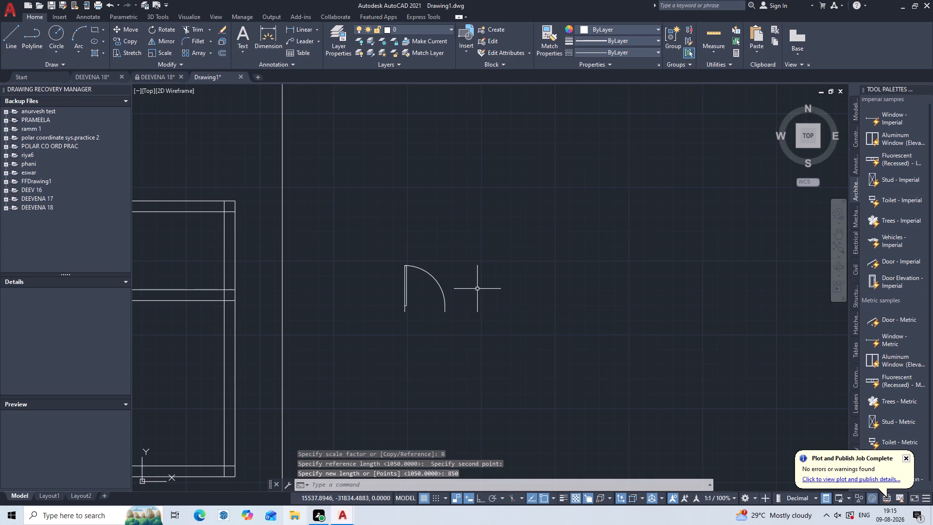
Copy the 850 door into the northeast room's south partition, its hinge-side base where the west partition's east face meets the partition's outer face.
{"action": "middle_click_drag", "start_coordinate": [424, 293], "coordinate": [474, 255]}
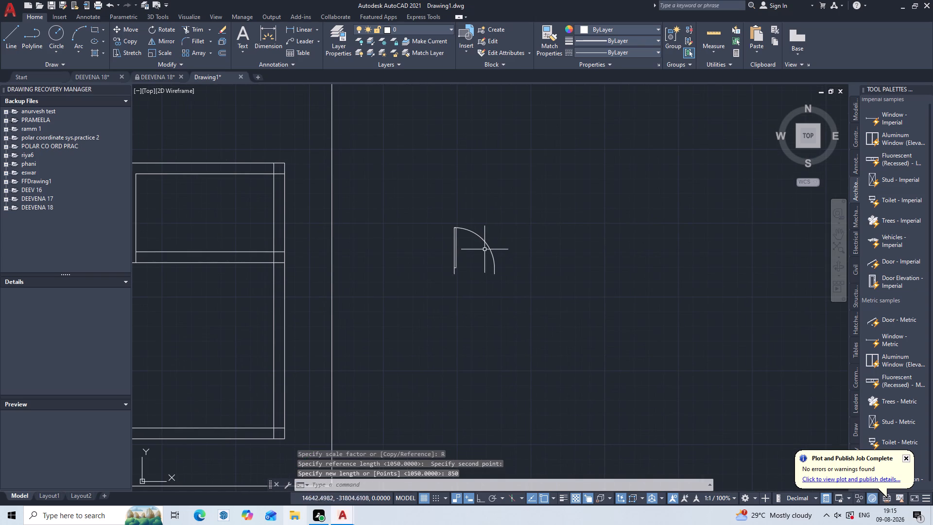
{"action": "left_click", "coordinate": [498, 183]}
{"action": "left_click", "coordinate": [406, 328]}
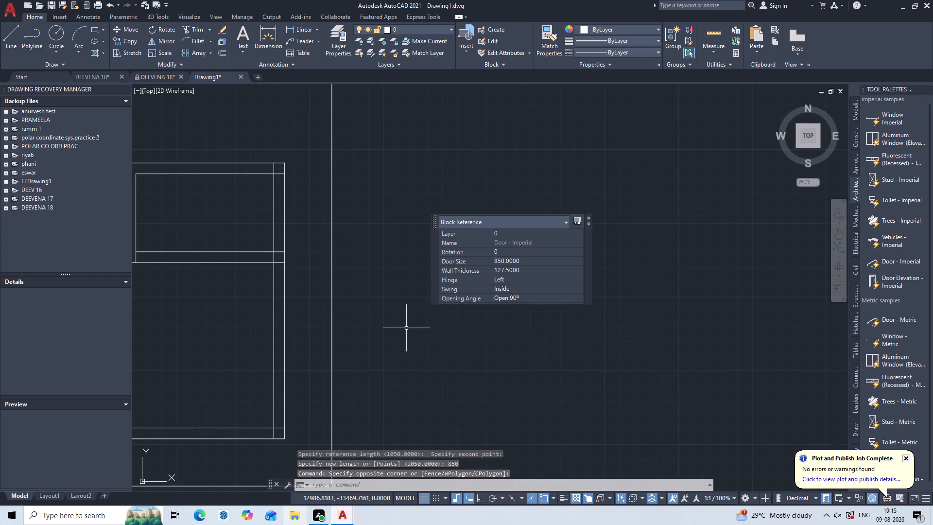
{"action": "key", "text": "c"}
{"action": "type", "text": "OP"}
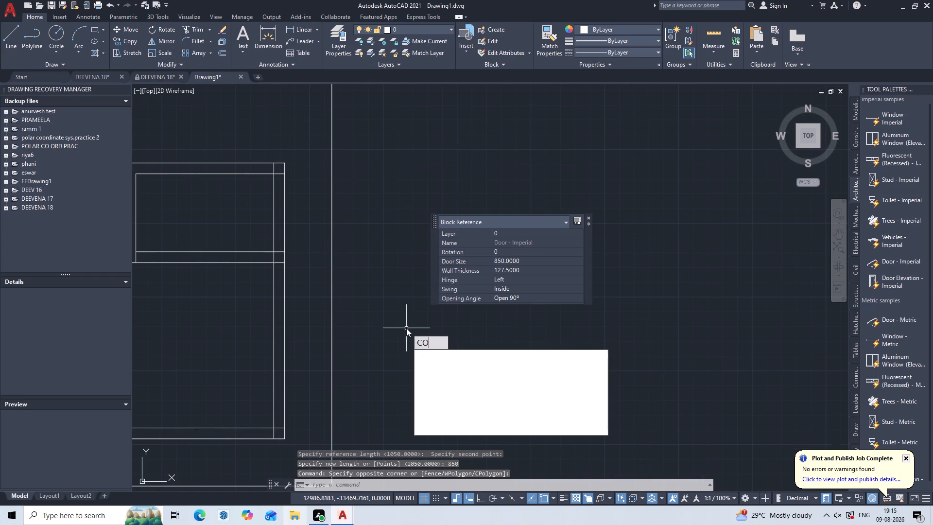
{"action": "key", "text": "Return"}
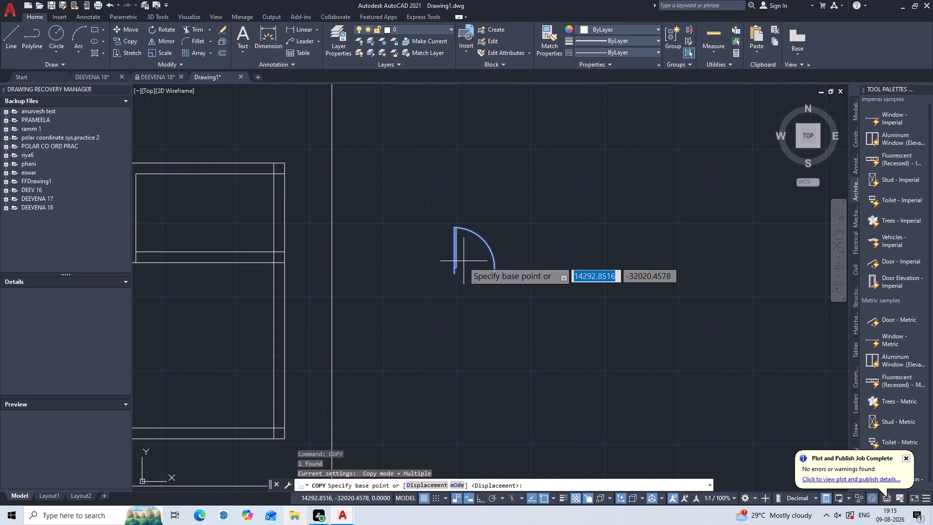
{"action": "scroll", "coordinate": [446, 279], "scroll_direction": "up", "scroll_amount": 4}
{"action": "left_click_drag", "start_coordinate": [485, 246], "coordinate": [470, 251]}
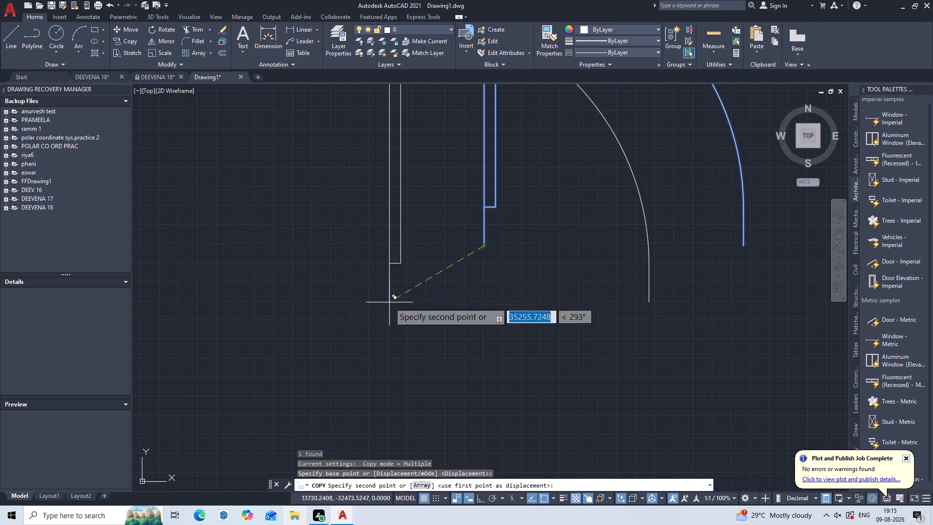
{"action": "scroll", "coordinate": [253, 366], "scroll_direction": "down", "scroll_amount": 2}
{"action": "middle_click_drag", "start_coordinate": [253, 366], "coordinate": [493, 351]}
{"action": "middle_click_drag", "start_coordinate": [135, 405], "coordinate": [408, 350]}
{"action": "scroll", "coordinate": [408, 350], "scroll_direction": "down", "scroll_amount": 2}
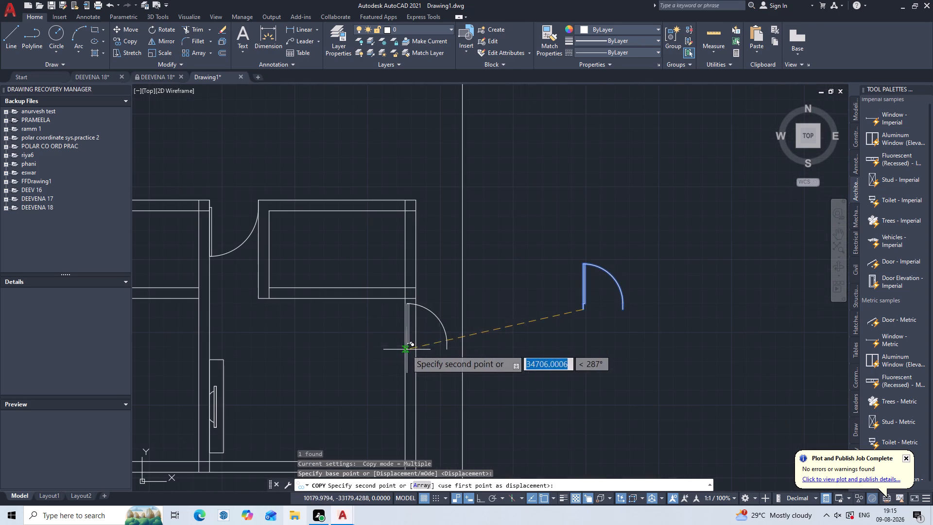
{"action": "middle_click_drag", "start_coordinate": [308, 341], "coordinate": [425, 337]}
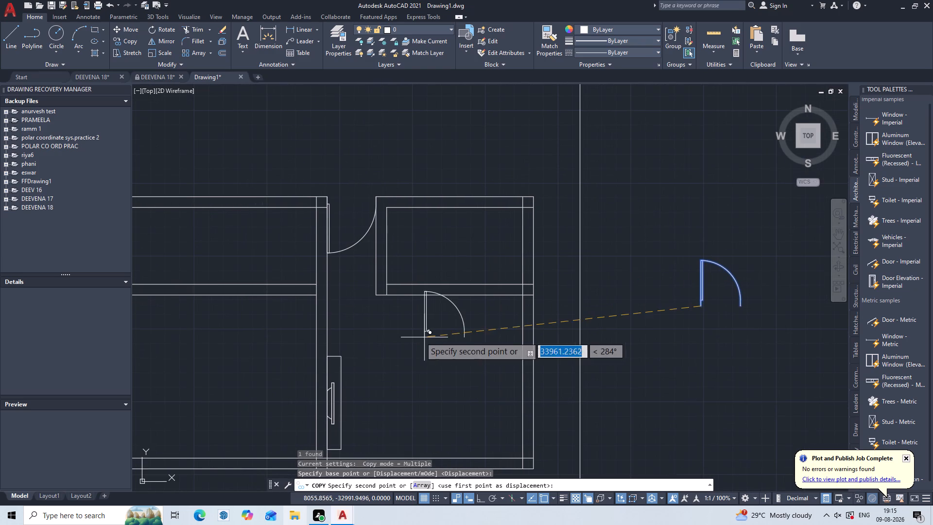
{"action": "scroll", "coordinate": [376, 294], "scroll_direction": "up", "scroll_amount": 2}
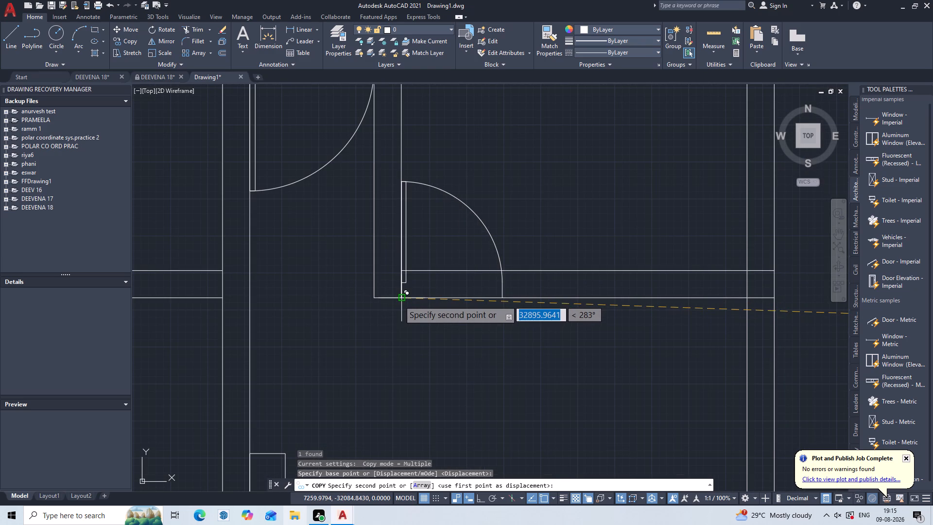
{"action": "left_click", "coordinate": [399, 299]}
{"action": "key", "text": "Escape"}
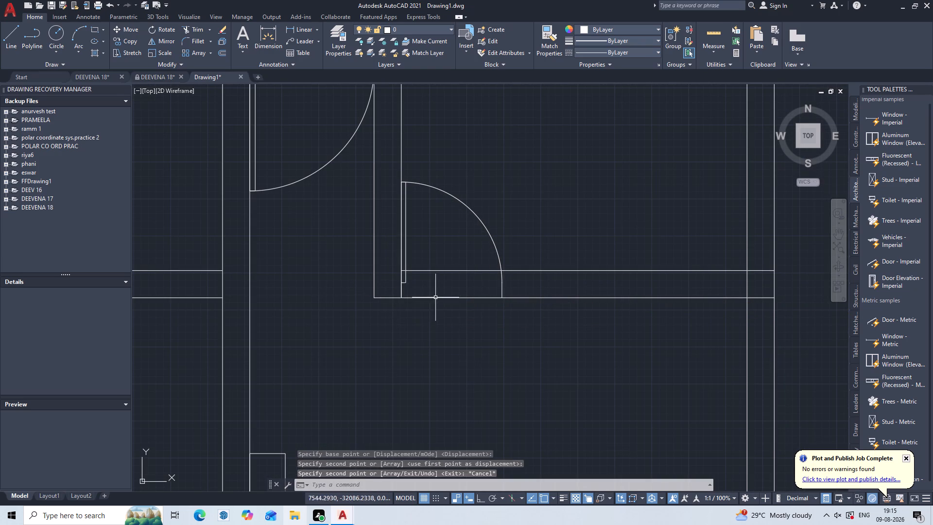
Trim away the south partition's entire inner line and the part of its outer line crossing the 850 door opening in the northeast room.
{"action": "scroll", "coordinate": [432, 287], "scroll_direction": "up", "scroll_amount": 1}
{"action": "type", "text": "TR"}
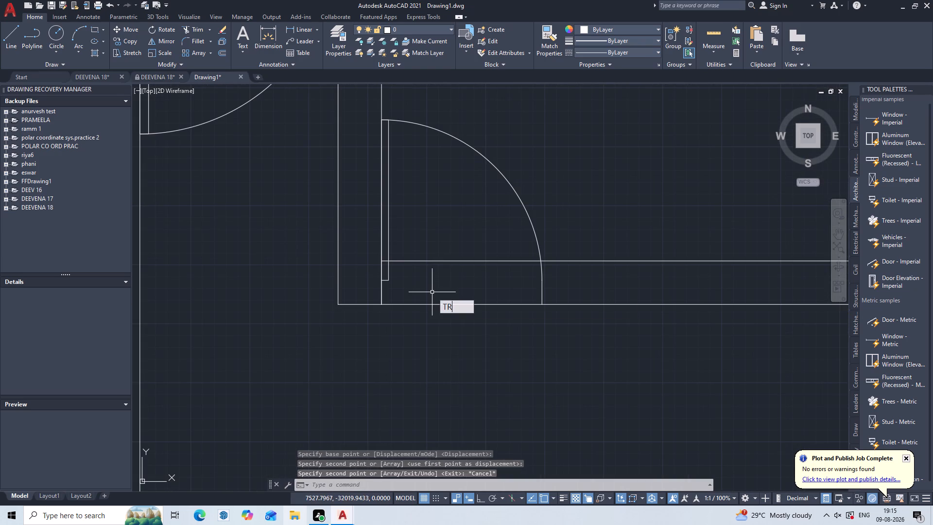
{"action": "key", "text": "Return"}
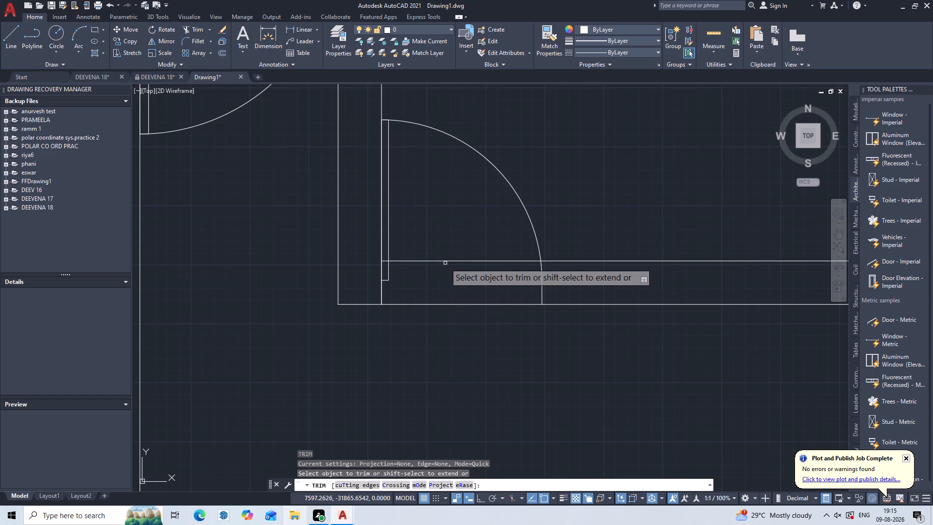
{"action": "left_click", "coordinate": [445, 263]}
{"action": "left_click", "coordinate": [444, 267]}
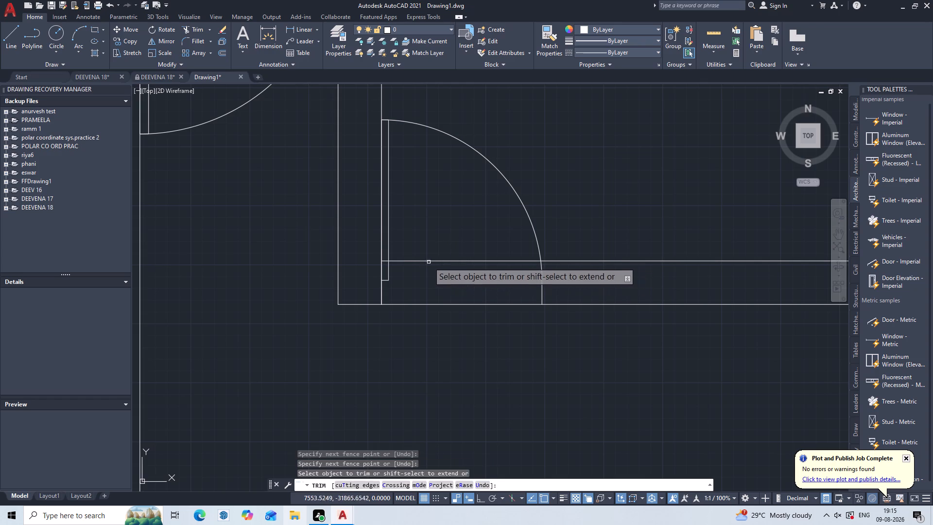
{"action": "scroll", "coordinate": [385, 260], "scroll_direction": "up", "scroll_amount": 3}
{"action": "left_click", "coordinate": [385, 264]}
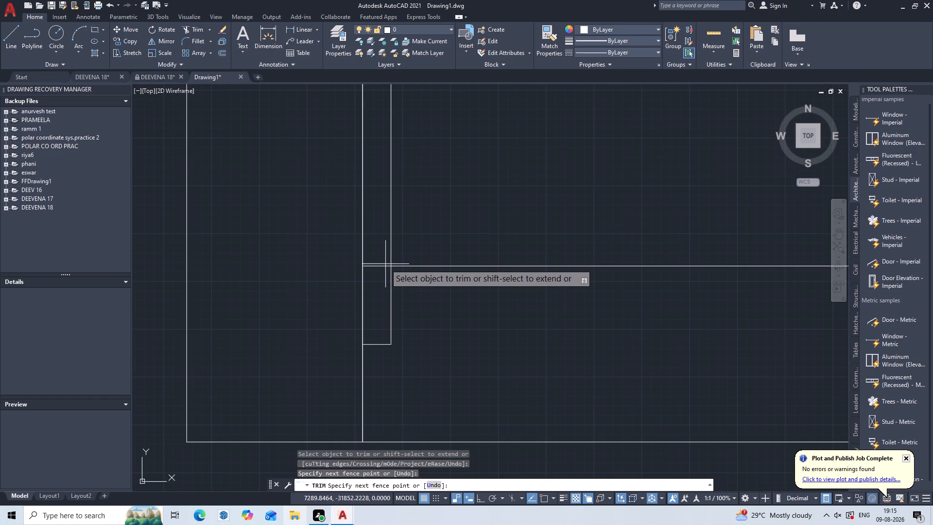
{"action": "left_click", "coordinate": [383, 266]}
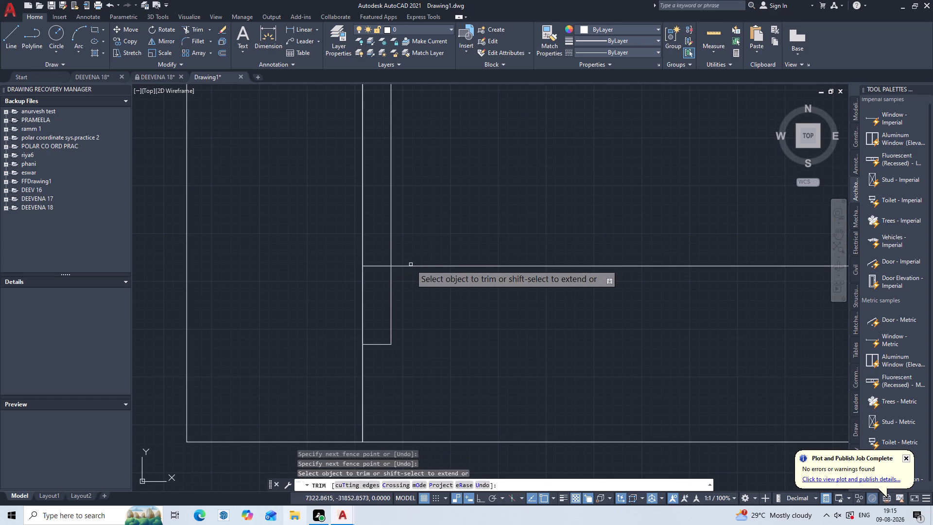
{"action": "left_click", "coordinate": [411, 267]}
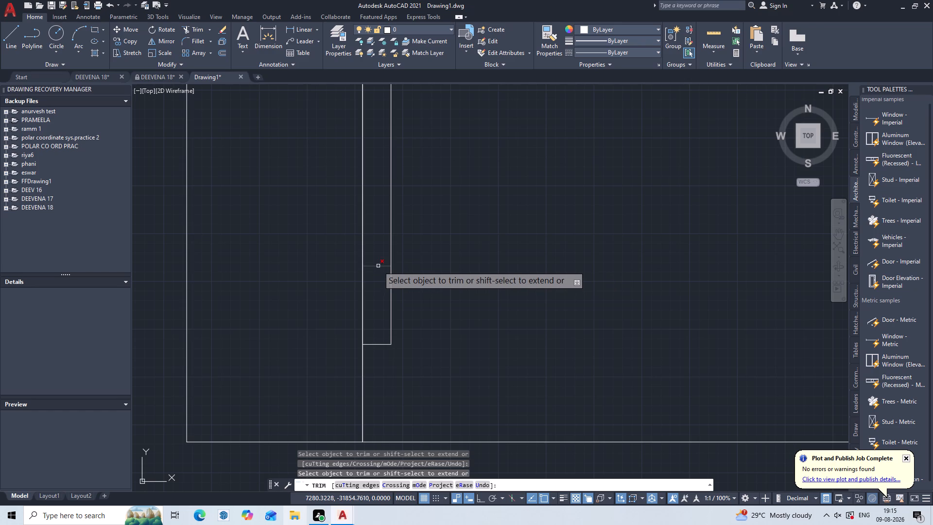
{"action": "left_click", "coordinate": [378, 266]}
{"action": "scroll", "coordinate": [465, 344], "scroll_direction": "down", "scroll_amount": 2}
{"action": "middle_click_drag", "start_coordinate": [465, 344], "coordinate": [211, 251]}
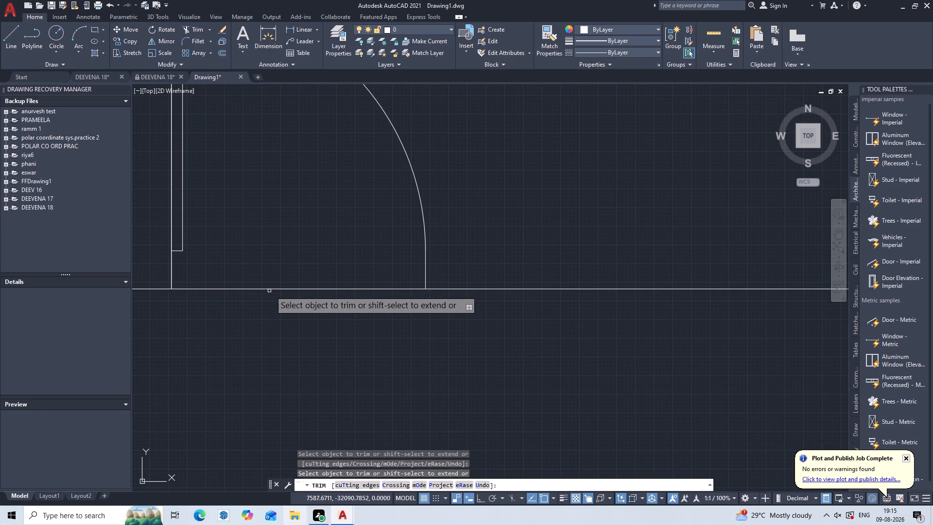
{"action": "left_click", "coordinate": [272, 290]}
{"action": "key", "text": "Escape"}
{"action": "key", "text": "Escape"}
{"action": "key", "text": "Escape"}
{"action": "key", "text": "Escape"}
{"action": "key", "text": "Escape"}
{"action": "key", "text": "Escape"}
{"action": "key", "text": "Escape"}
{"action": "key", "text": "Escape"}
{"action": "key", "text": "Escape"}
{"action": "key", "text": "Escape"}
{"action": "key", "text": "Escape"}
{"action": "key", "text": "Escape"}
{"action": "key", "text": "Escape"}
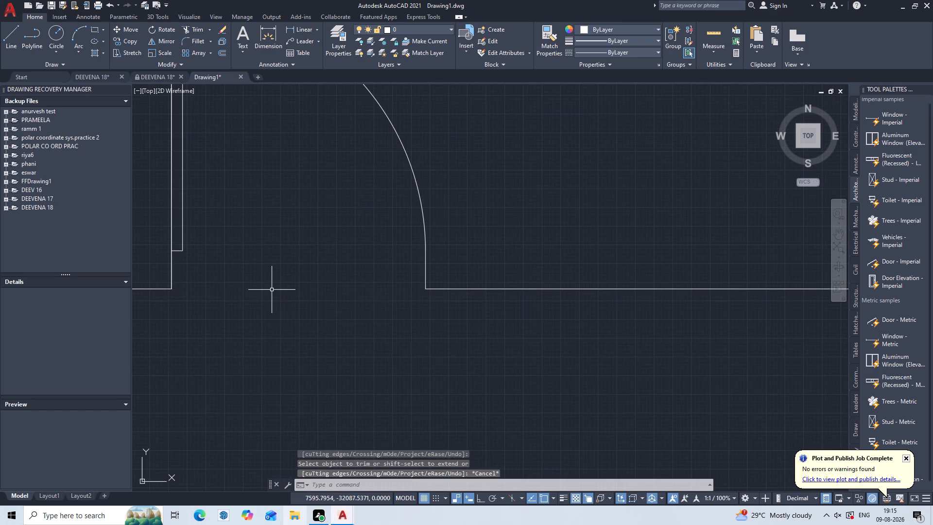
Trim the overlapping inner wall lines at the northeast room's outer corner back to a clean corner.
{"action": "scroll", "coordinate": [282, 289], "scroll_direction": "down", "scroll_amount": 4}
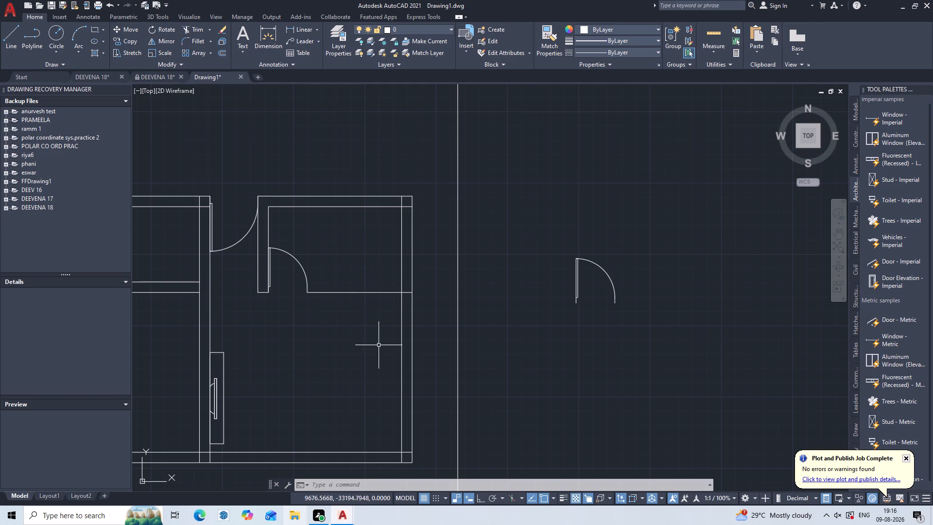
{"action": "middle_click_drag", "start_coordinate": [329, 367], "coordinate": [446, 301]}
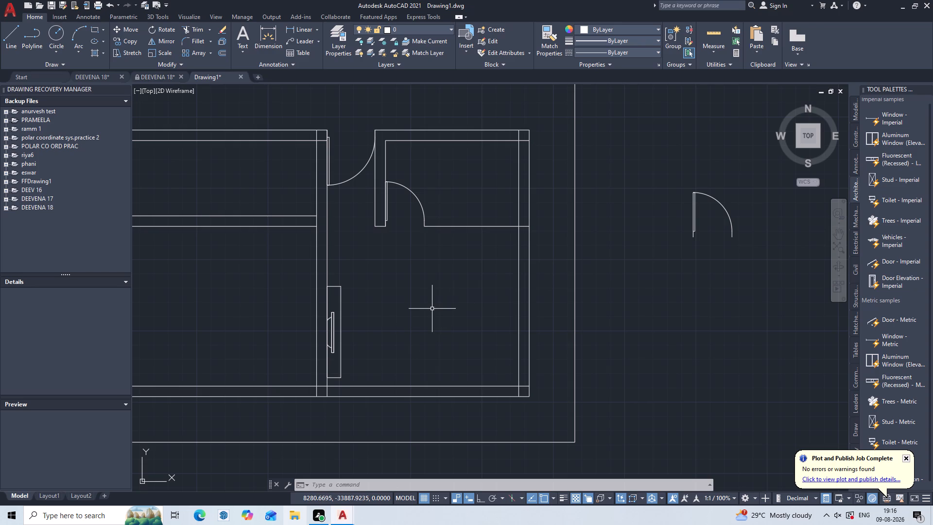
{"action": "middle_click_drag", "start_coordinate": [449, 269], "coordinate": [453, 271]}
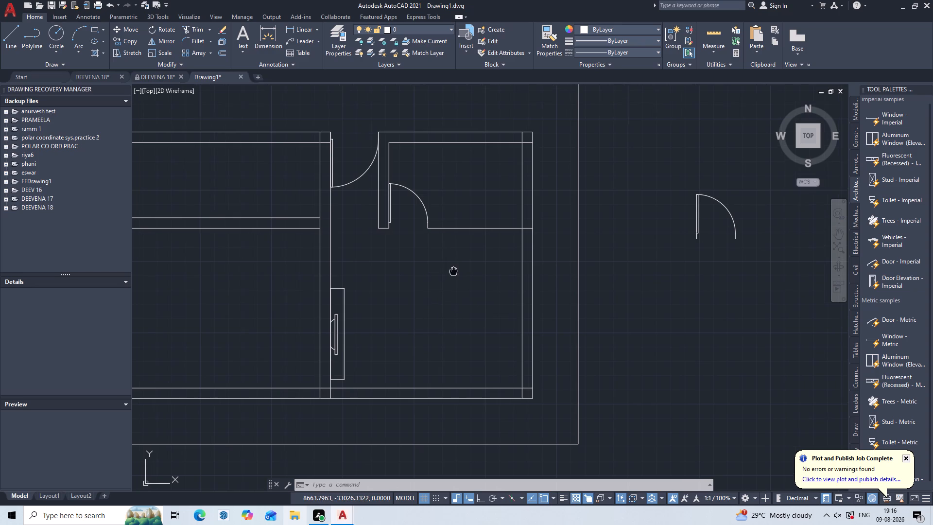
{"action": "middle_click_drag", "start_coordinate": [453, 271], "coordinate": [464, 286]}
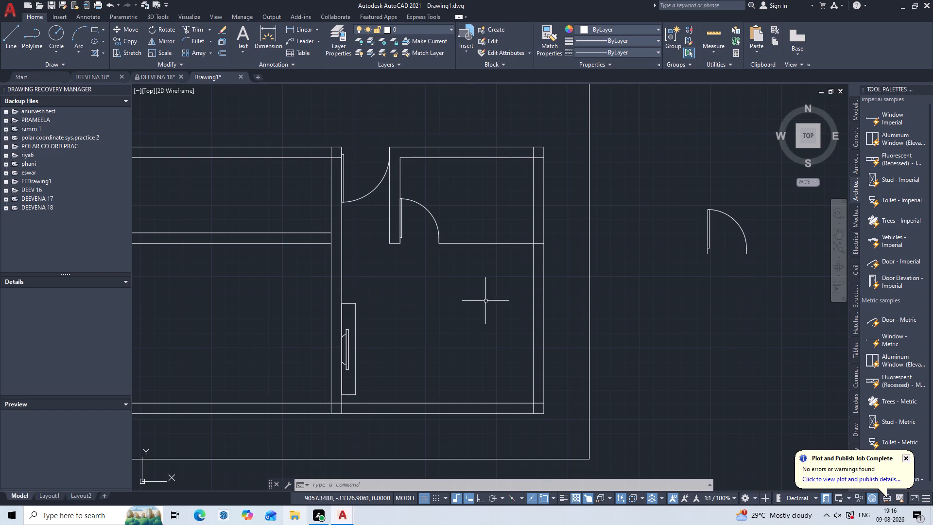
{"action": "scroll", "coordinate": [536, 236], "scroll_direction": "up", "scroll_amount": 1}
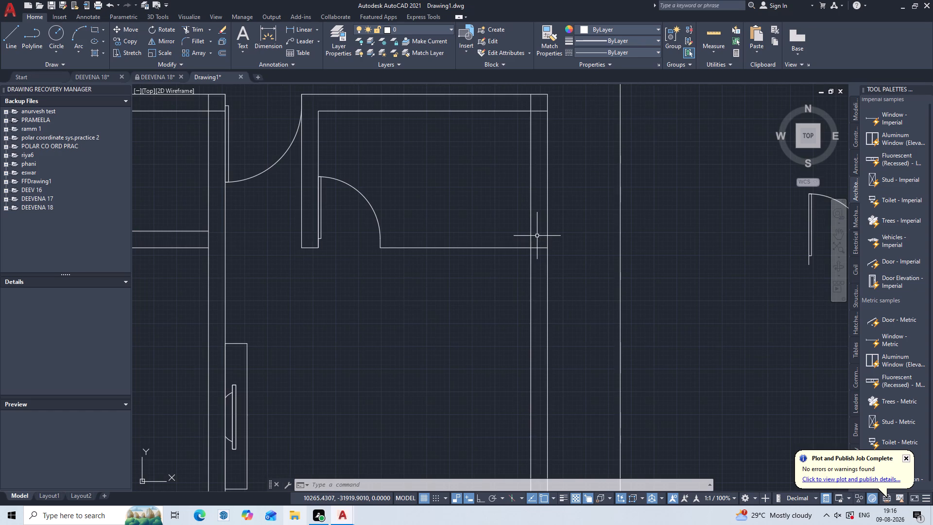
{"action": "middle_click_drag", "start_coordinate": [537, 237], "coordinate": [465, 350]}
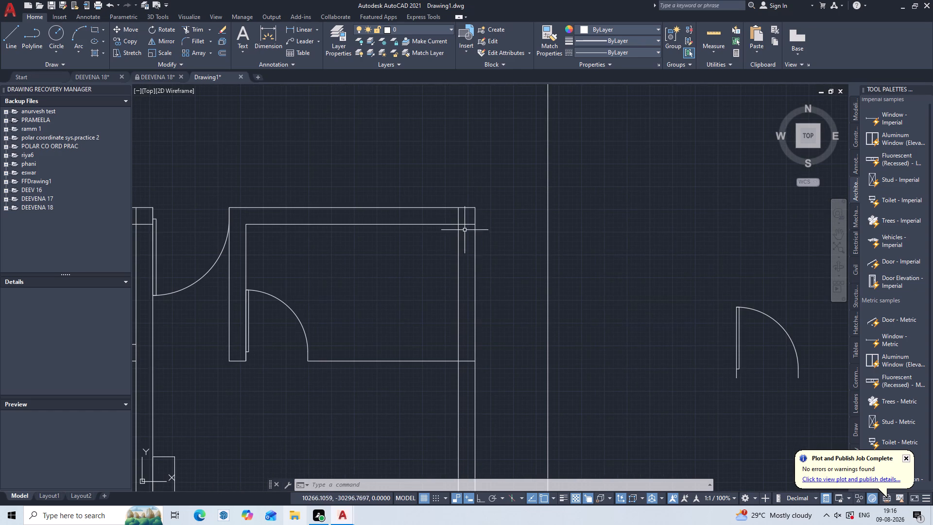
{"action": "scroll", "coordinate": [465, 228], "scroll_direction": "up", "scroll_amount": 2}
{"action": "type", "text": "TR"}
{"action": "key", "text": "Return"}
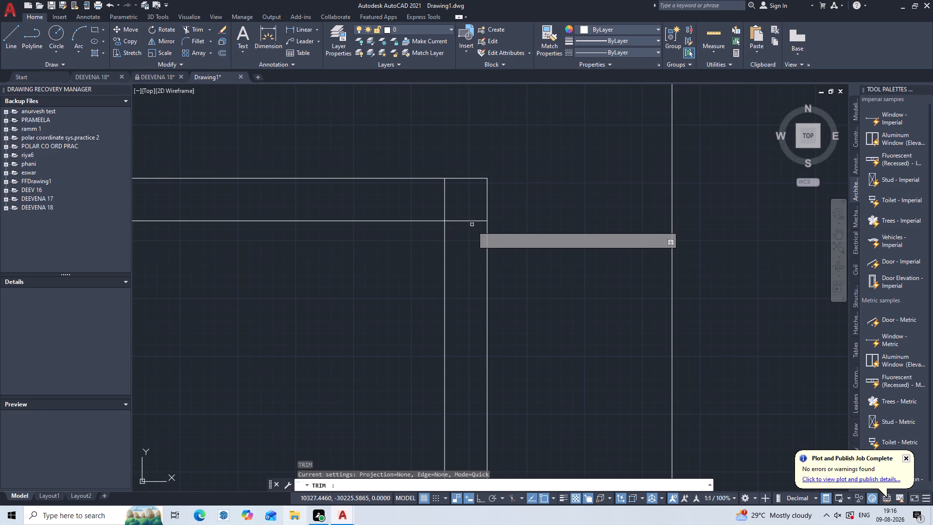
{"action": "left_click", "coordinate": [471, 221]}
{"action": "left_click", "coordinate": [445, 204]}
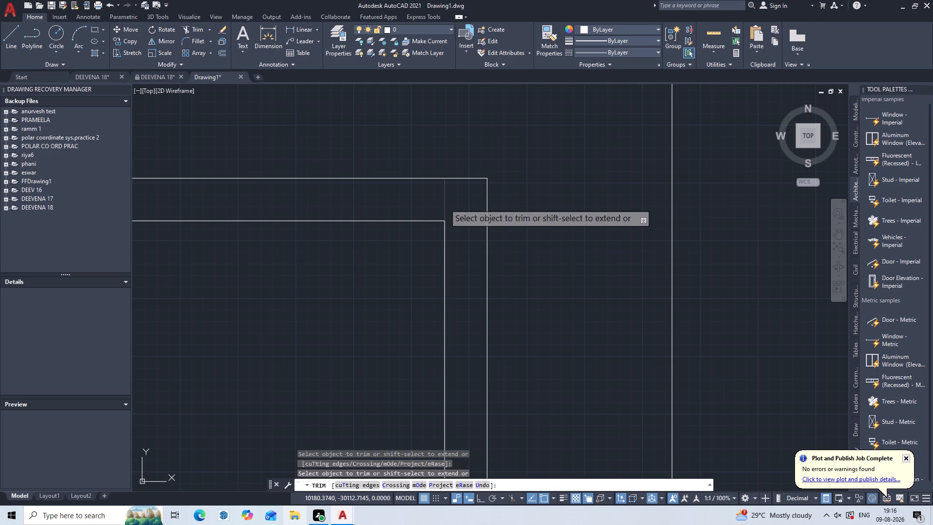
{"action": "key", "text": "Escape"}
Offset the south partition's remaining outer line by 230 into the northeast room, east of the 850 door.
{"action": "scroll", "coordinate": [445, 204], "scroll_direction": "down", "scroll_amount": 3}
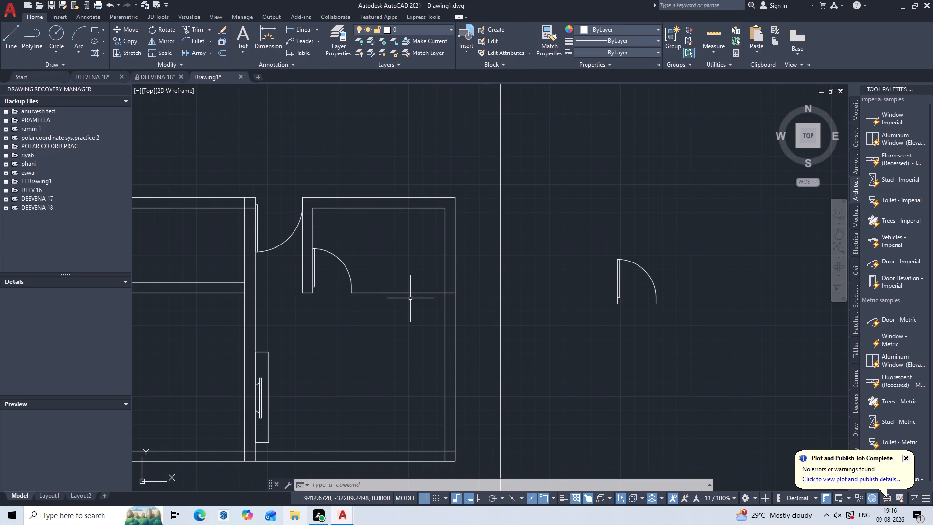
{"action": "key", "text": "o"}
{"action": "key", "text": "Return"}
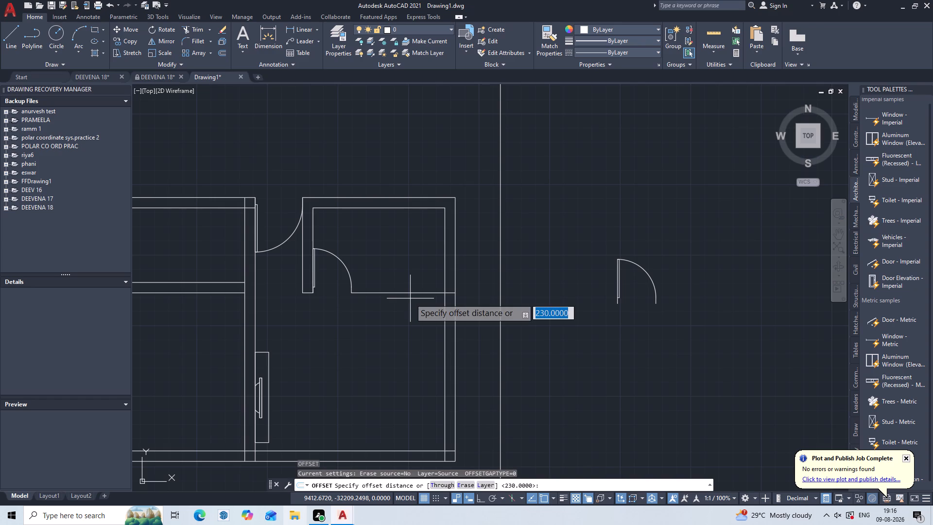
{"action": "type", "text": "230"}
{"action": "key", "text": "Return"}
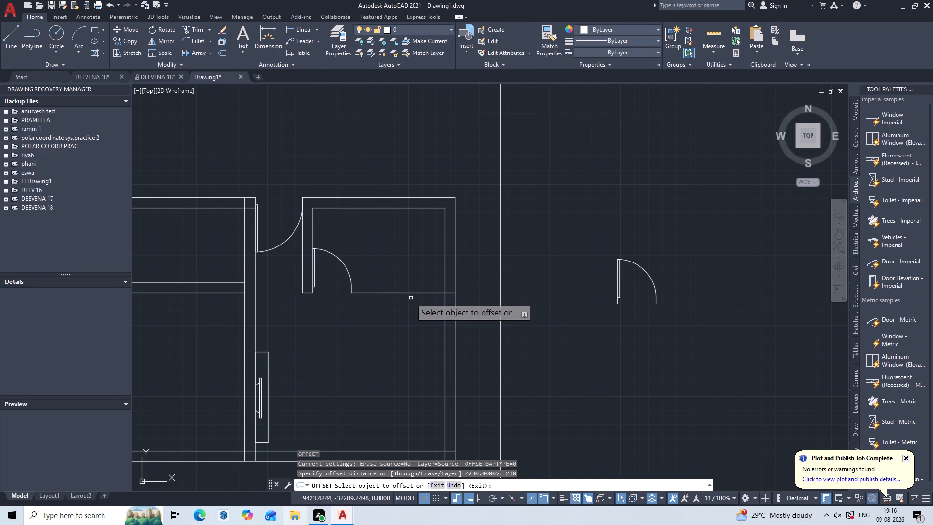
{"action": "left_click", "coordinate": [402, 294]}
{"action": "left_click", "coordinate": [400, 282]}
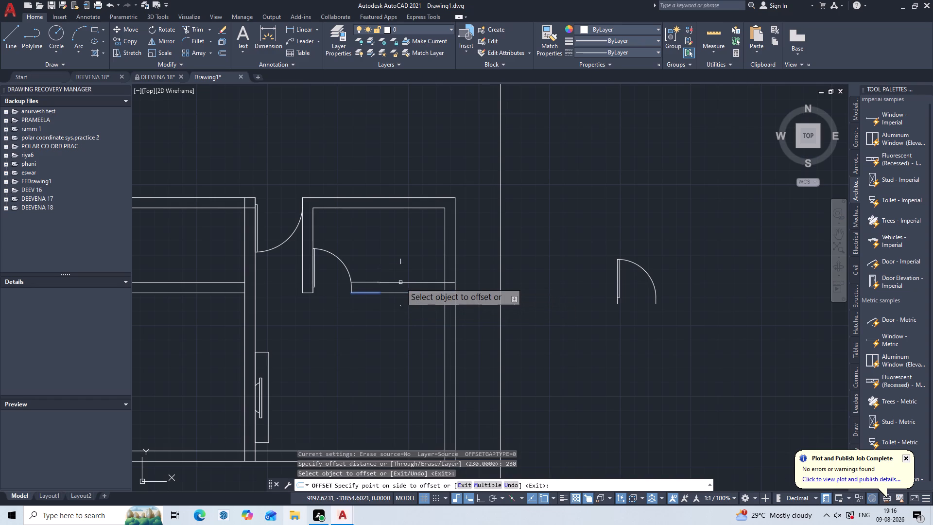
{"action": "key", "text": "Escape"}
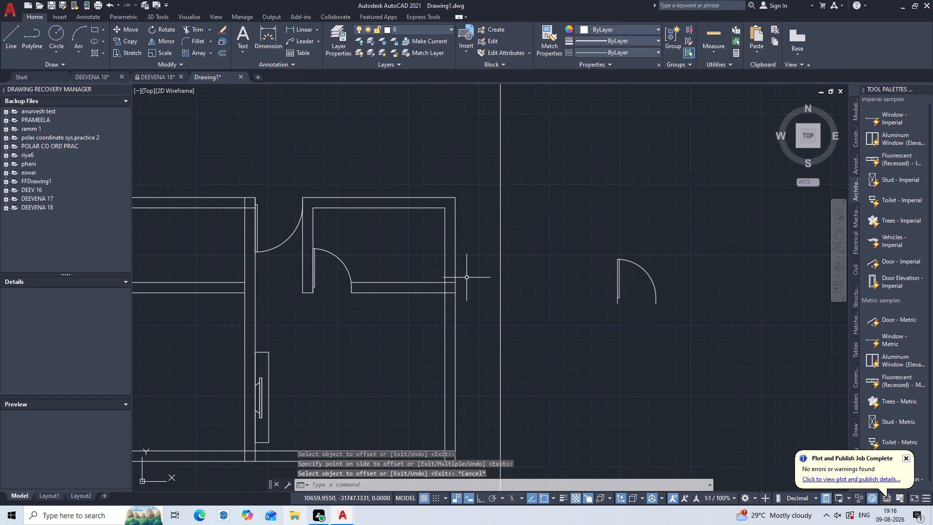
Trim both south partition lines where they cross the east wall, ending them at the wall's inner face.
{"action": "scroll", "coordinate": [439, 296], "scroll_direction": "up", "scroll_amount": 2}
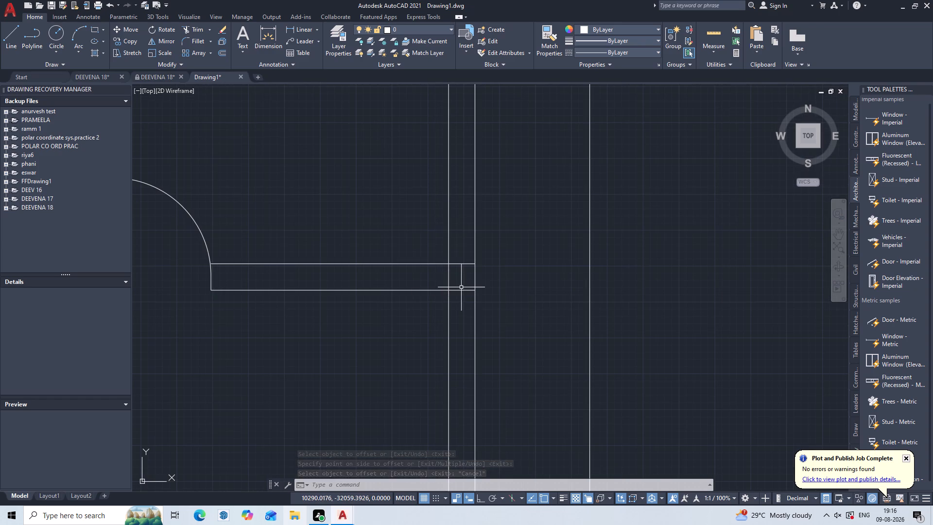
{"action": "scroll", "coordinate": [461, 287], "scroll_direction": "up", "scroll_amount": 1}
{"action": "type", "text": "TR"}
{"action": "key", "text": "Return"}
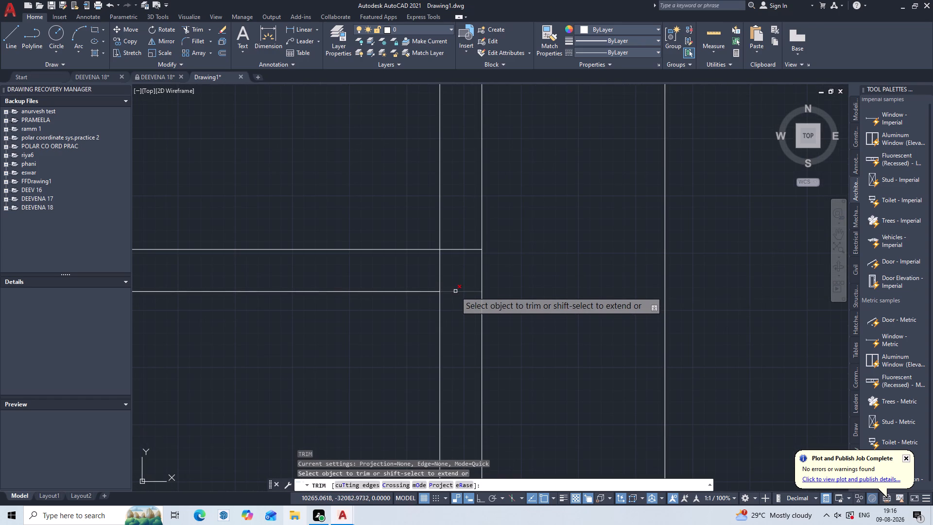
{"action": "left_click", "coordinate": [456, 291]}
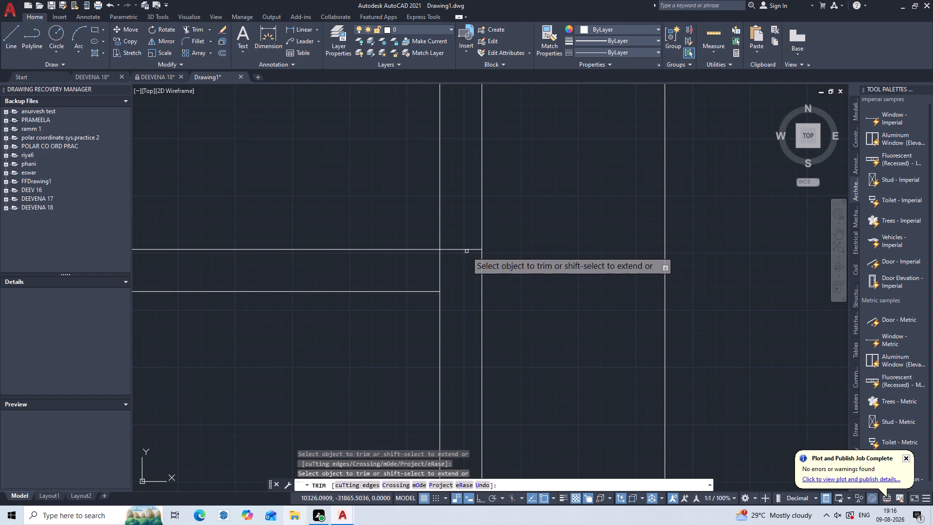
{"action": "left_click", "coordinate": [466, 251]}
{"action": "left_click", "coordinate": [466, 248]}
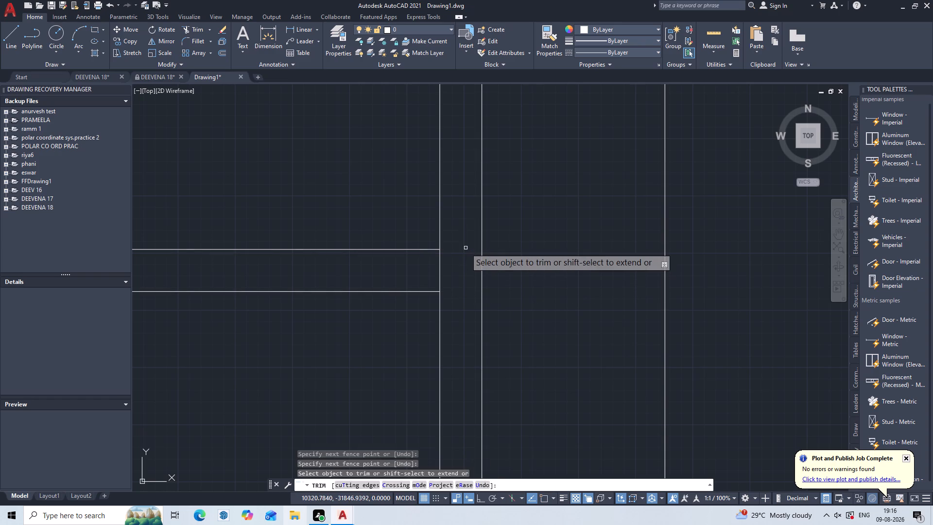
{"action": "key", "text": "Escape"}
{"action": "scroll", "coordinate": [466, 248], "scroll_direction": "down", "scroll_amount": 4}
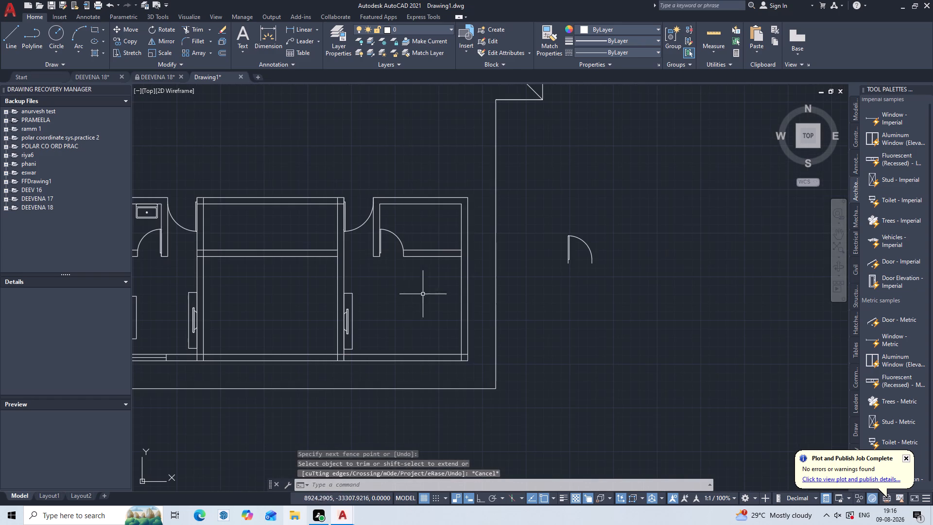